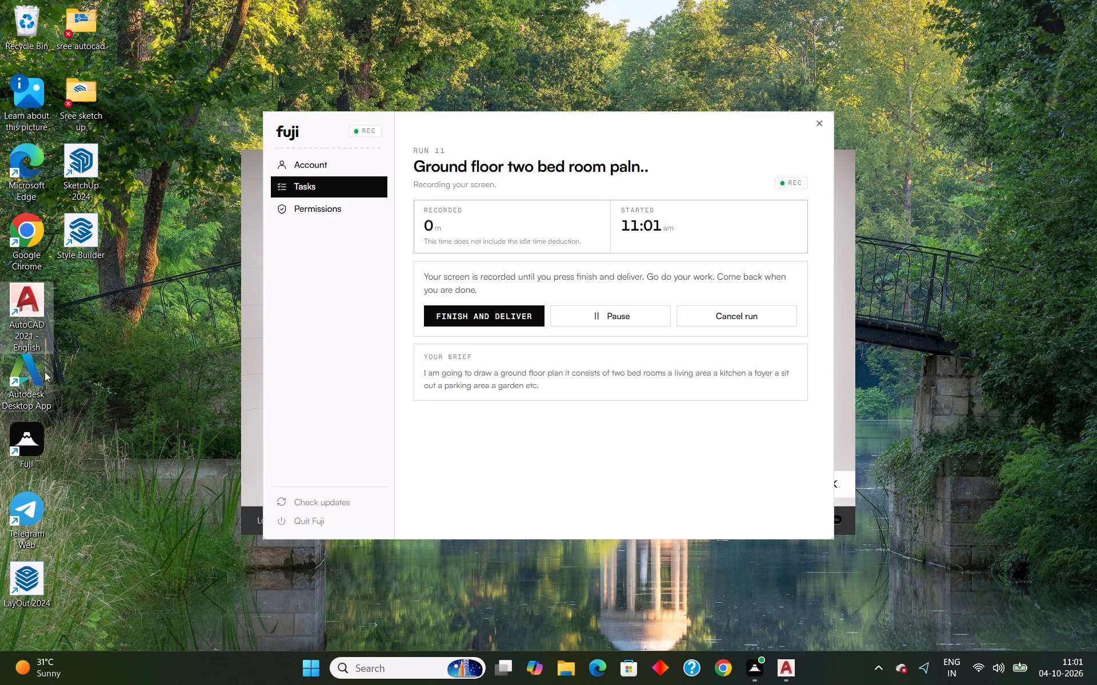
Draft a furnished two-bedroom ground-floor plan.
Launch AutoCAD 2021 from the desktop.
double_click(38, 317)
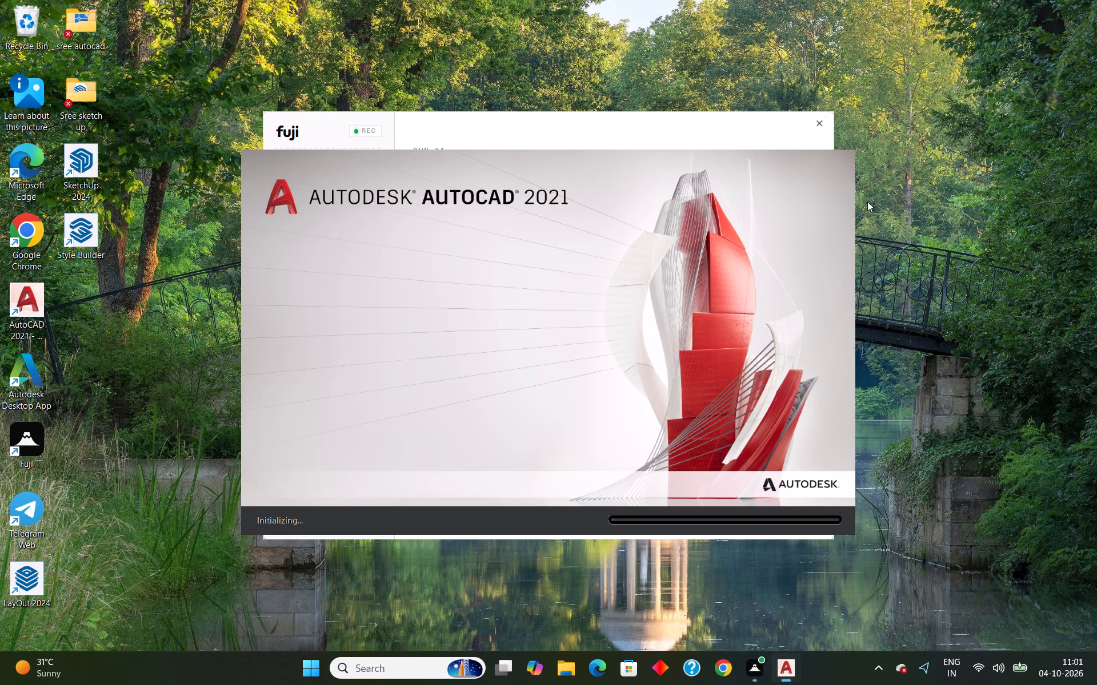
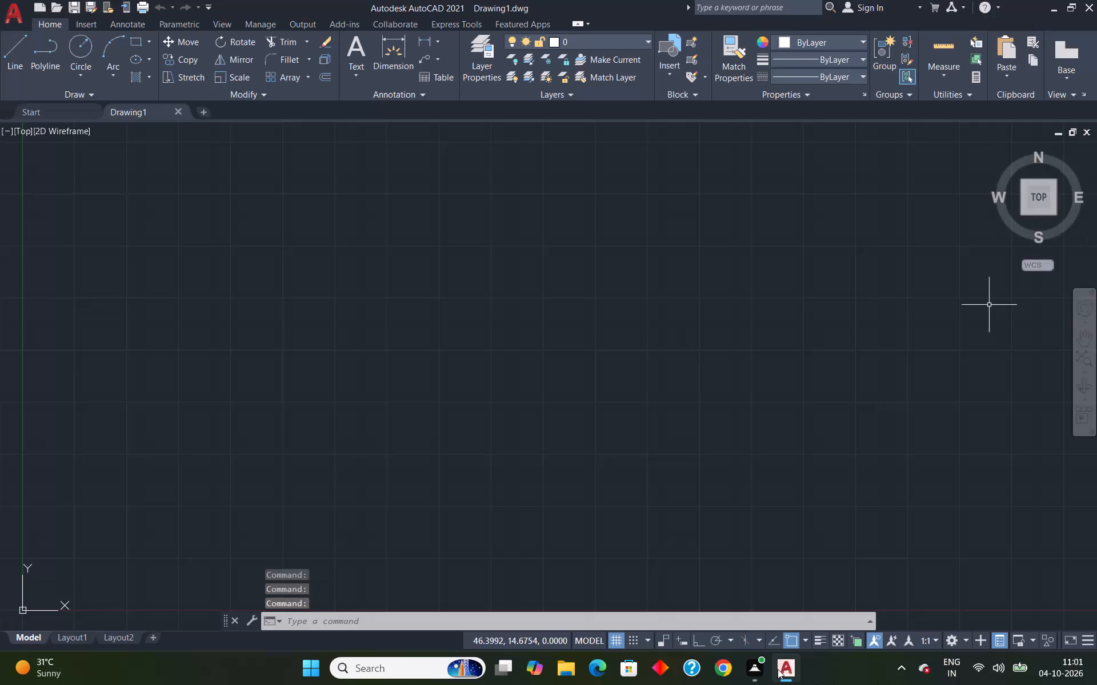
Set the drawing units to Engineering length with 0'-0.0" precision and Inches as the insertion scale.
scroll(268, 349, down, 2)
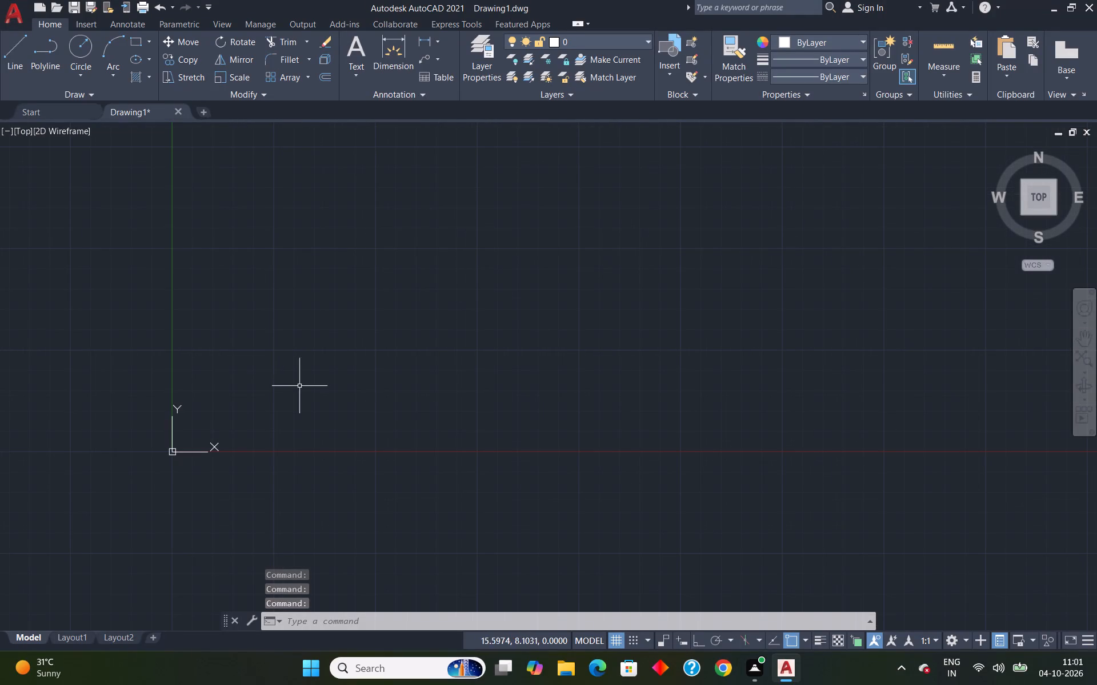
text(units)
key(Return)
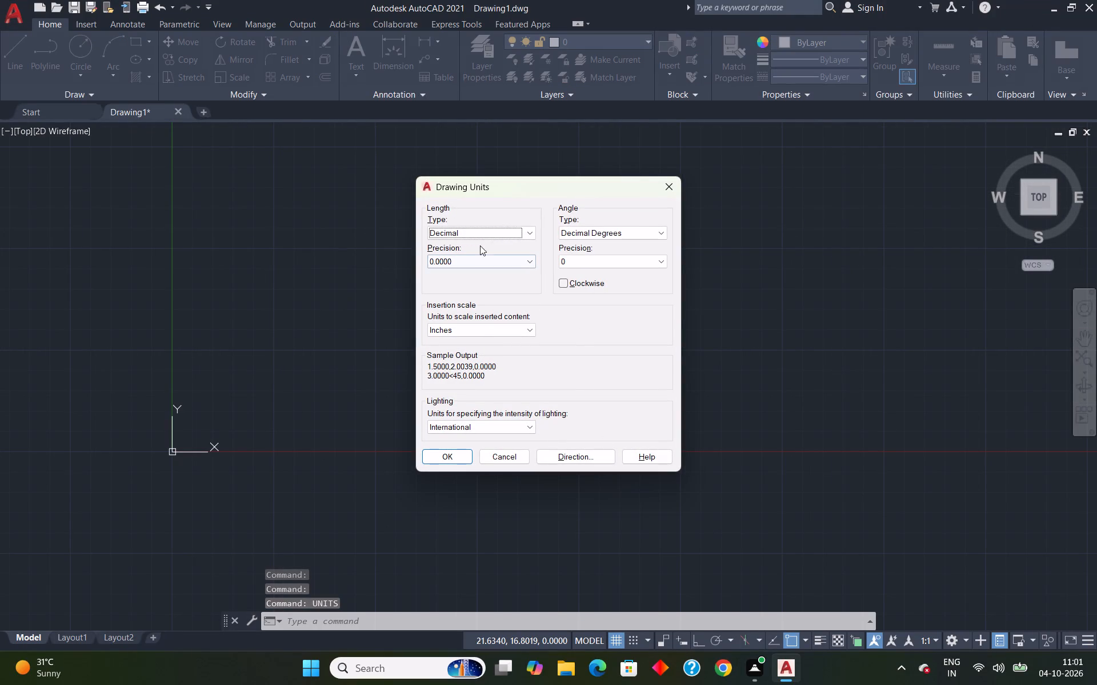
click(482, 237)
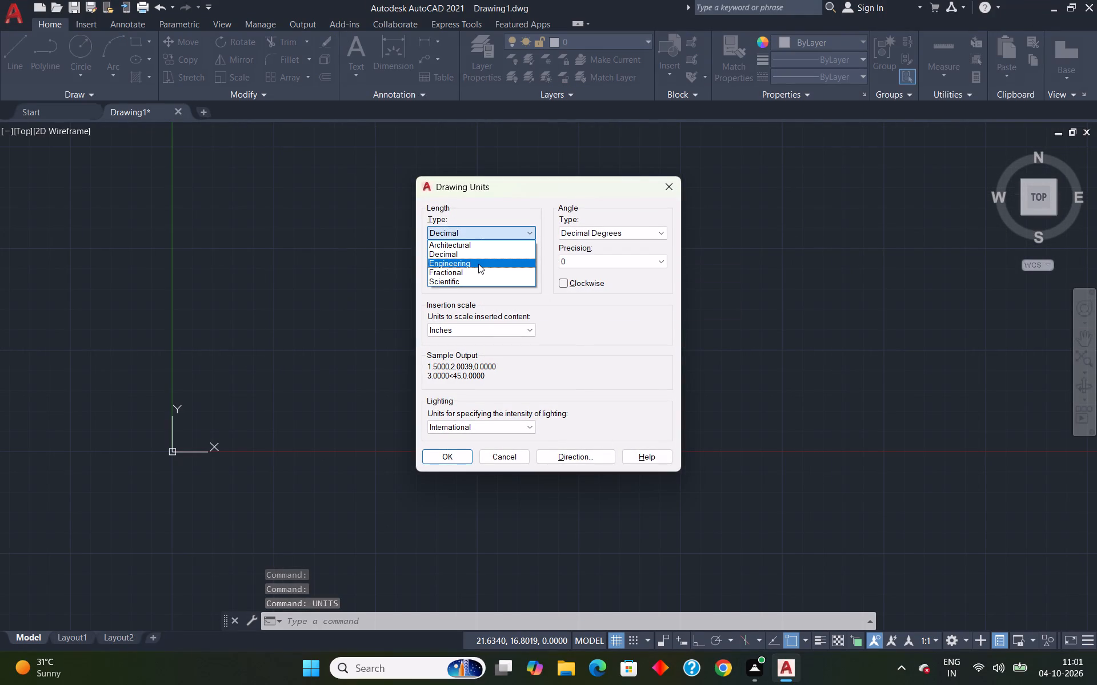
click(478, 264)
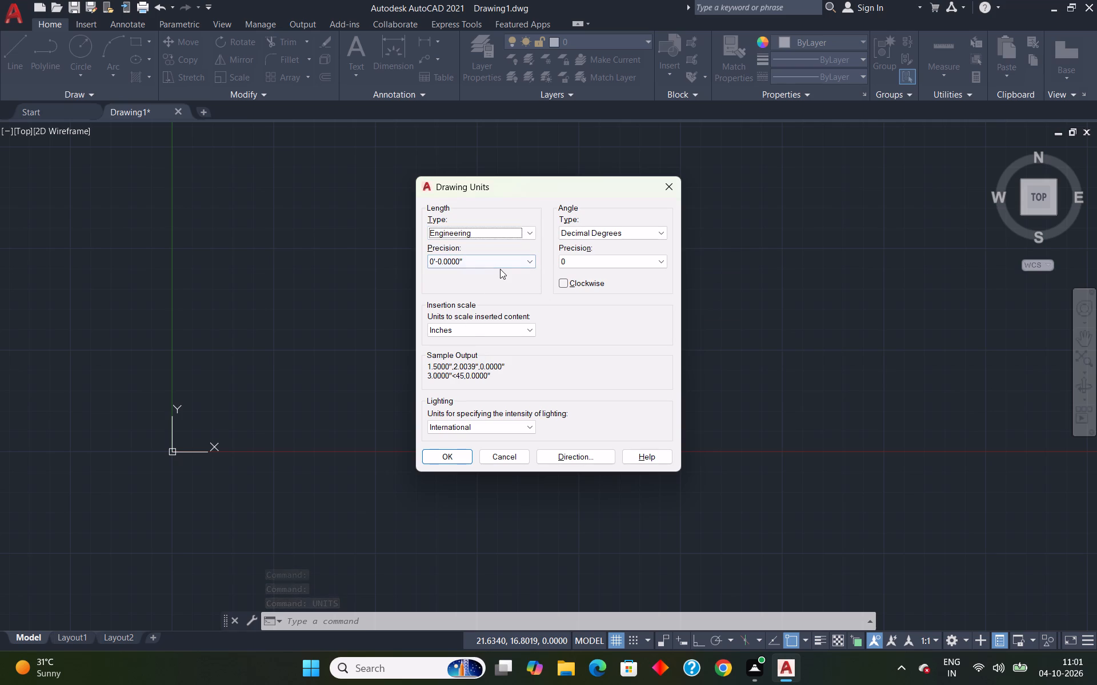
click(501, 264)
click(494, 281)
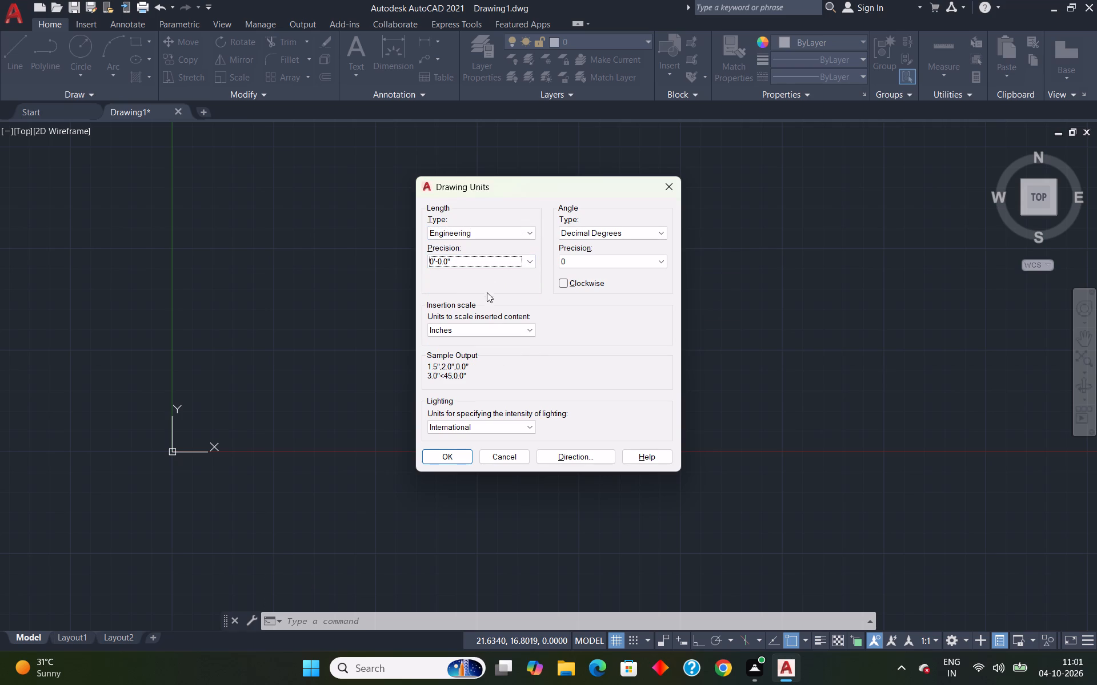
click(476, 328)
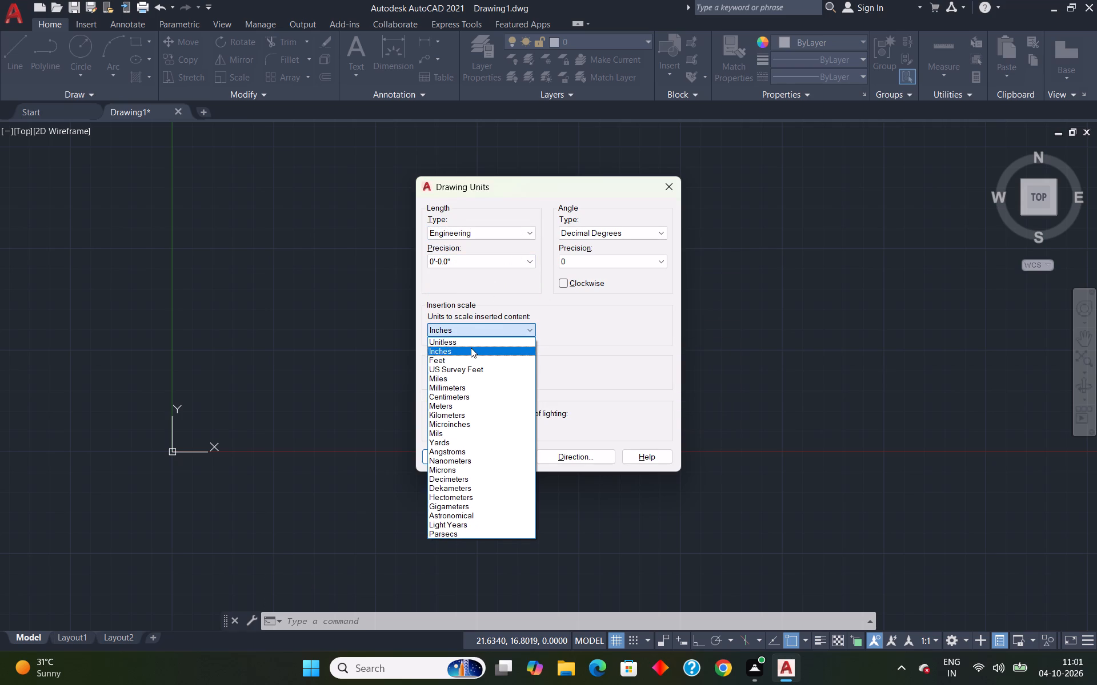
click(471, 348)
click(446, 459)
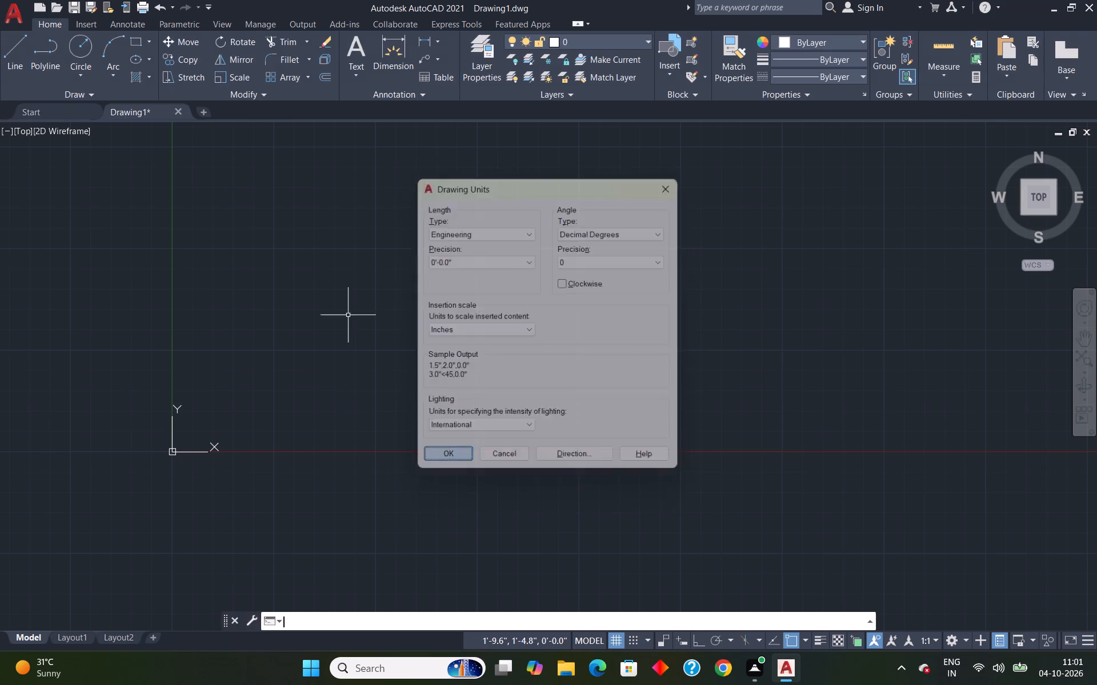
Turn on Ortho mode and draw a horizontal line 30' long as the bottom edge of the plot outline.
scroll(492, 453, down, 4)
scroll(625, 330, up, 2)
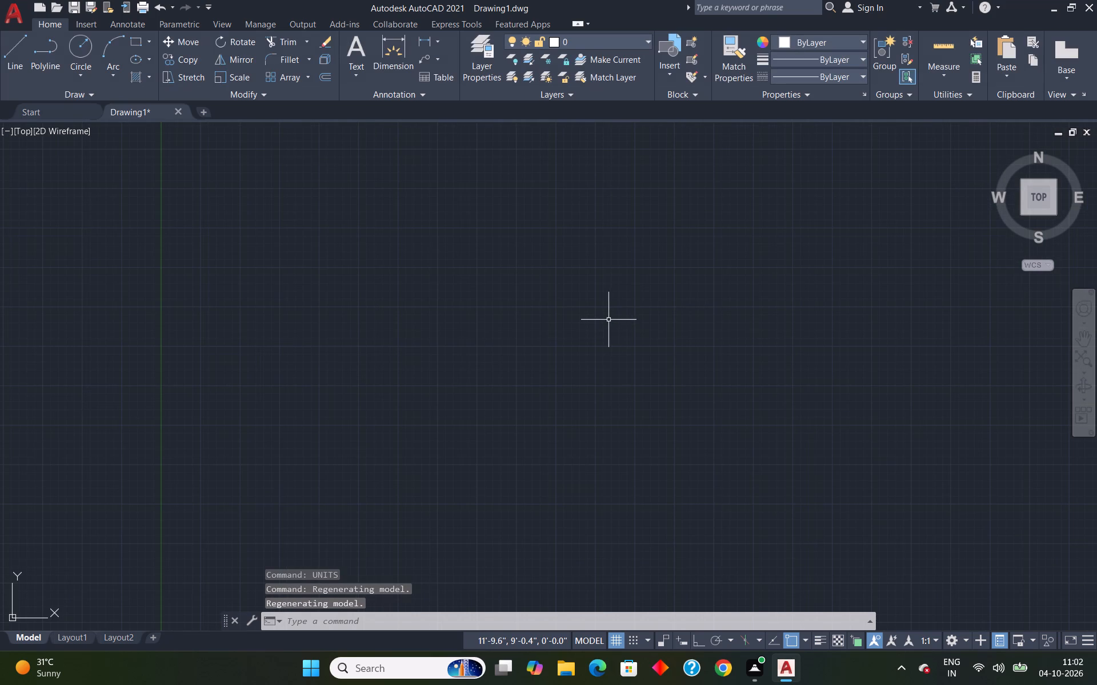
key(l)
key(Return)
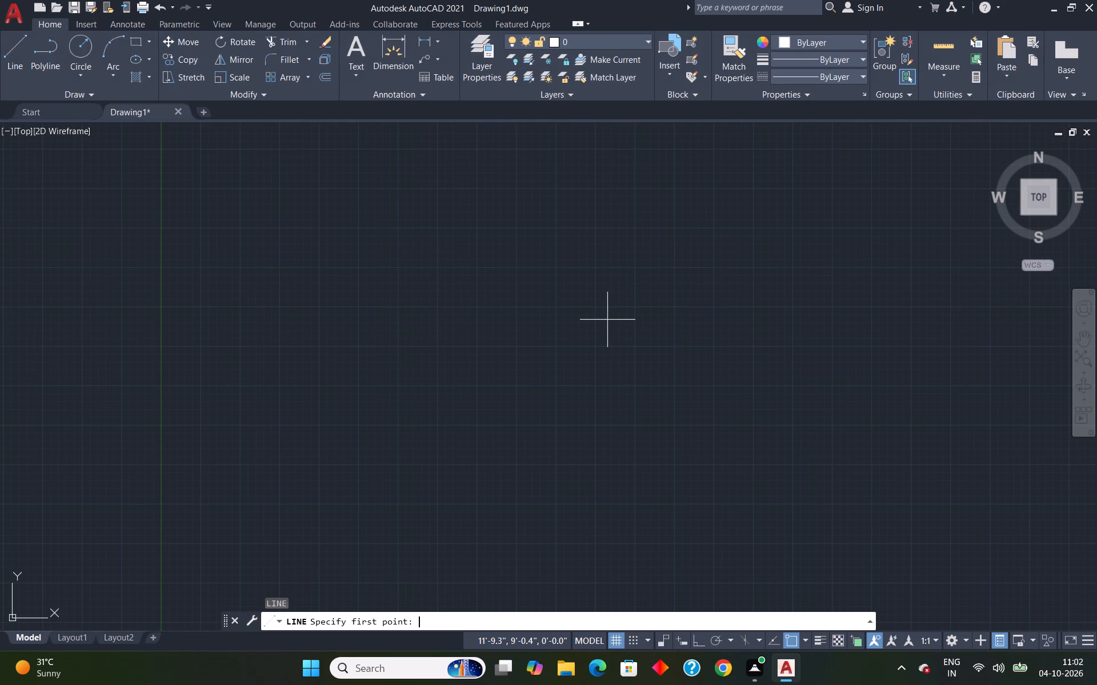
scroll(659, 285, down, 2)
click(608, 245)
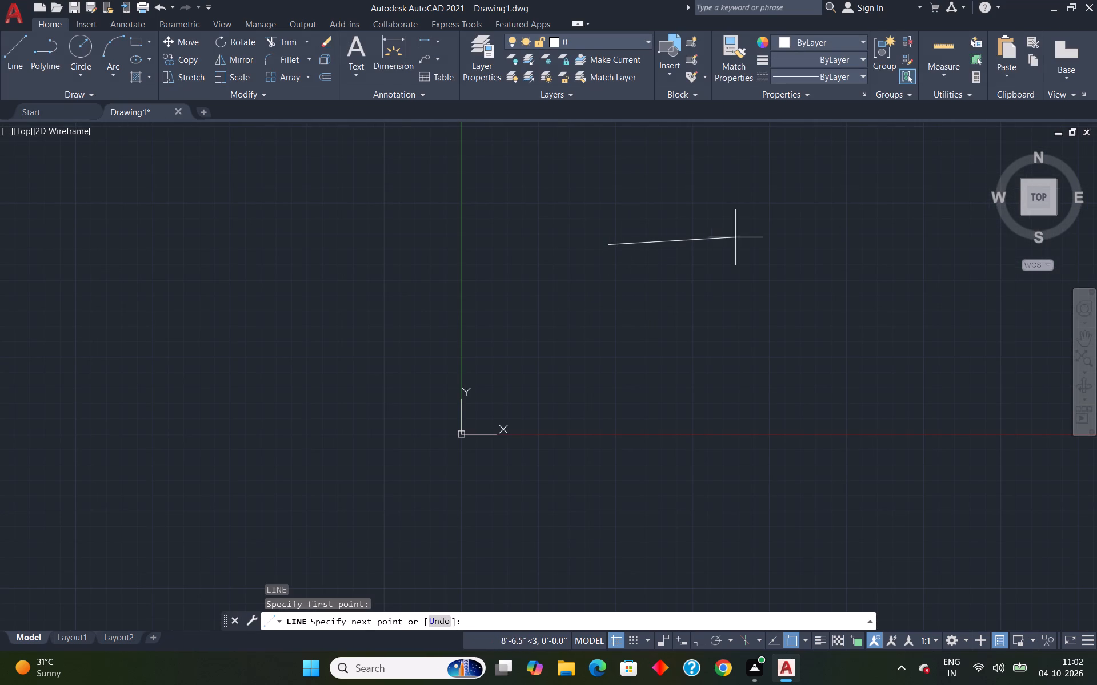
key(F8)
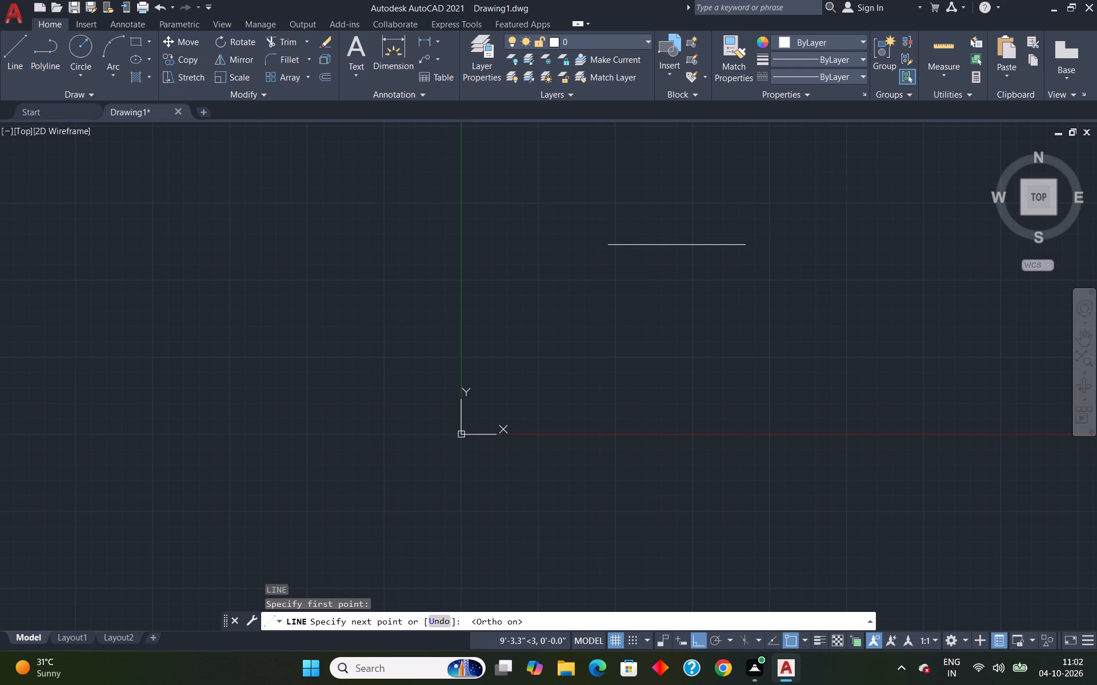
text(30')
key(Return)
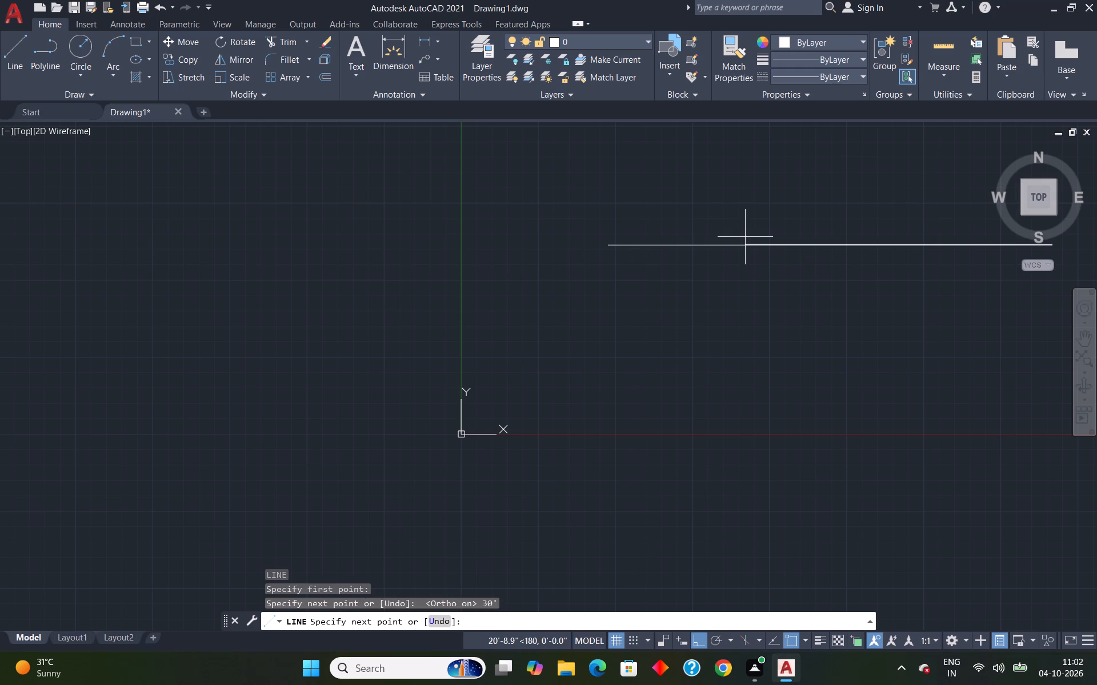
scroll(754, 275, down, 6)
scroll(823, 338, down, 5)
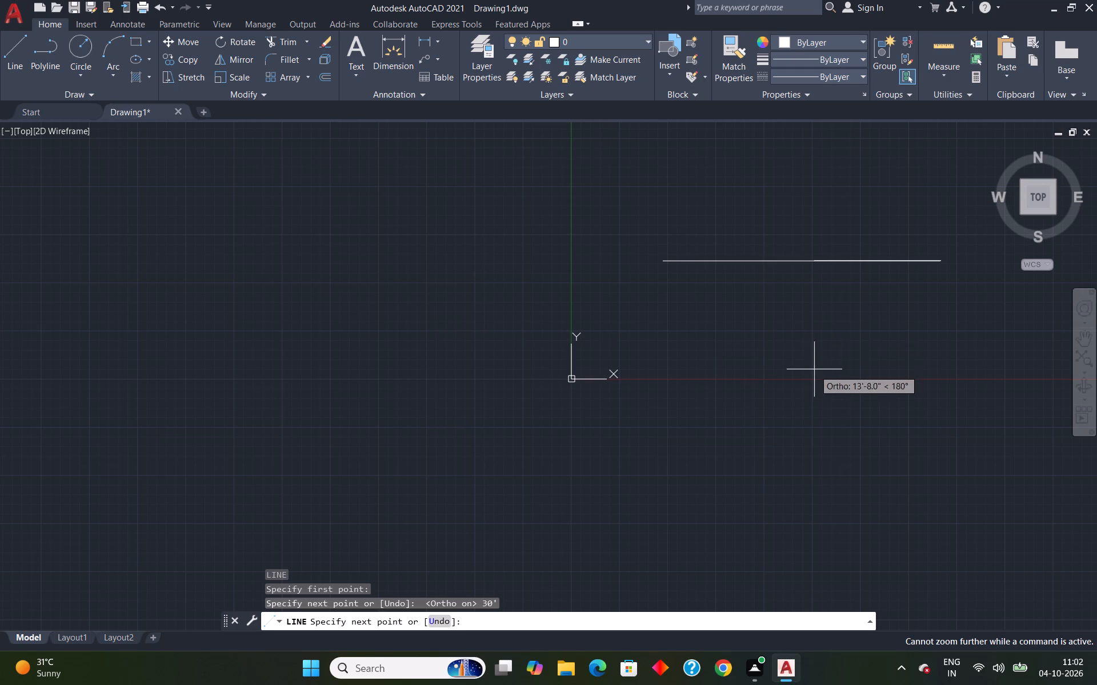
scroll(854, 304, down, 4)
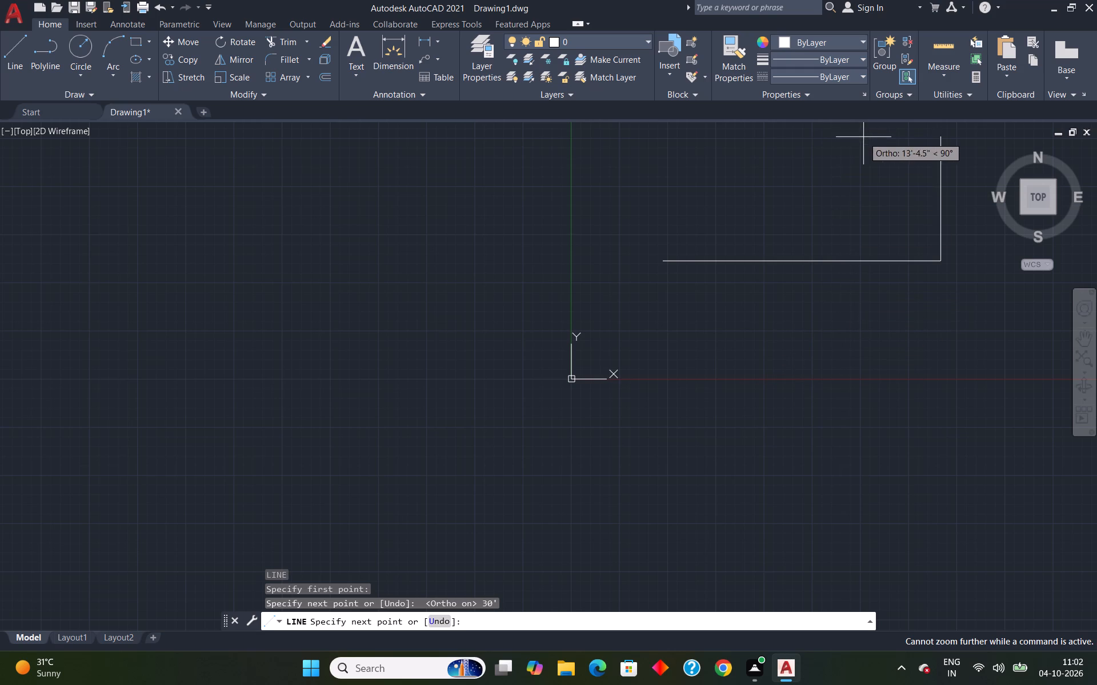
scroll(873, 204, down, 13)
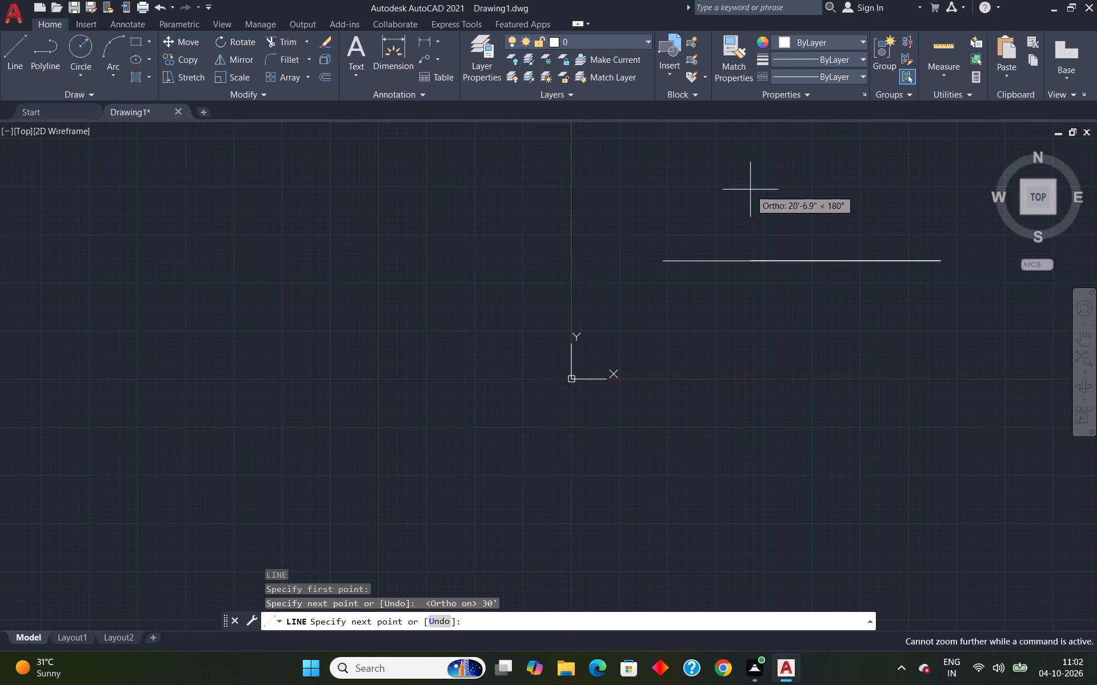
key(space)
Move the 30' line horizontally about 663' along the positive X direction, using its right endpoint as base point.
scroll(771, 249, down, 5)
scroll(860, 219, up, 6)
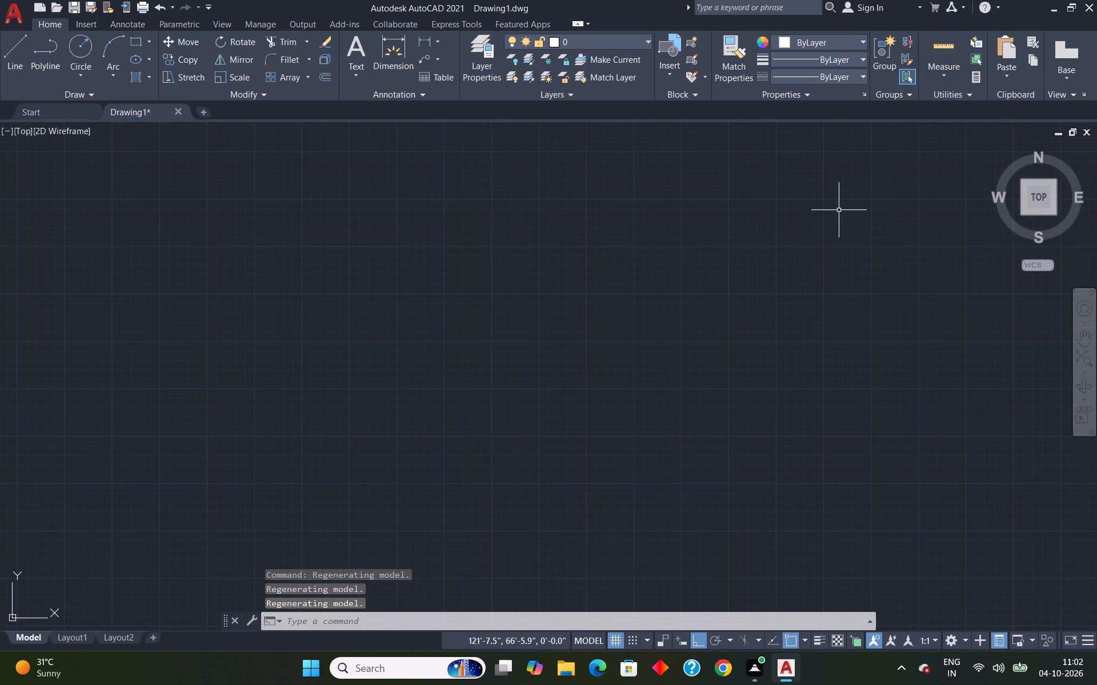
scroll(838, 211, down, 4)
scroll(628, 304, up, 3)
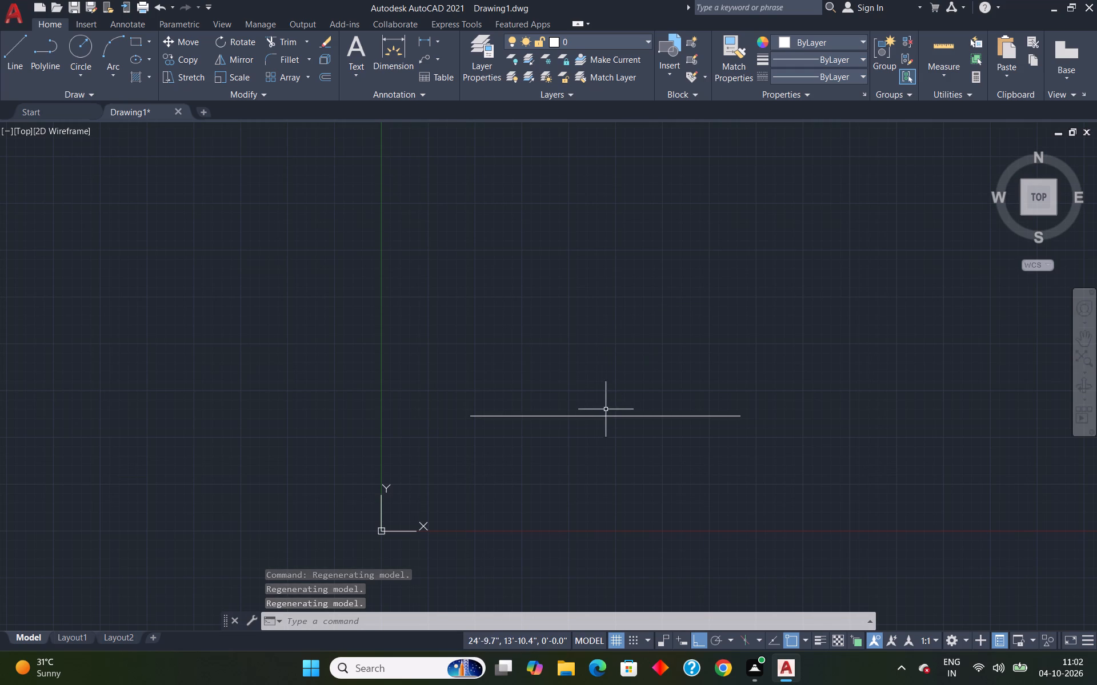
click(609, 416)
key(m)
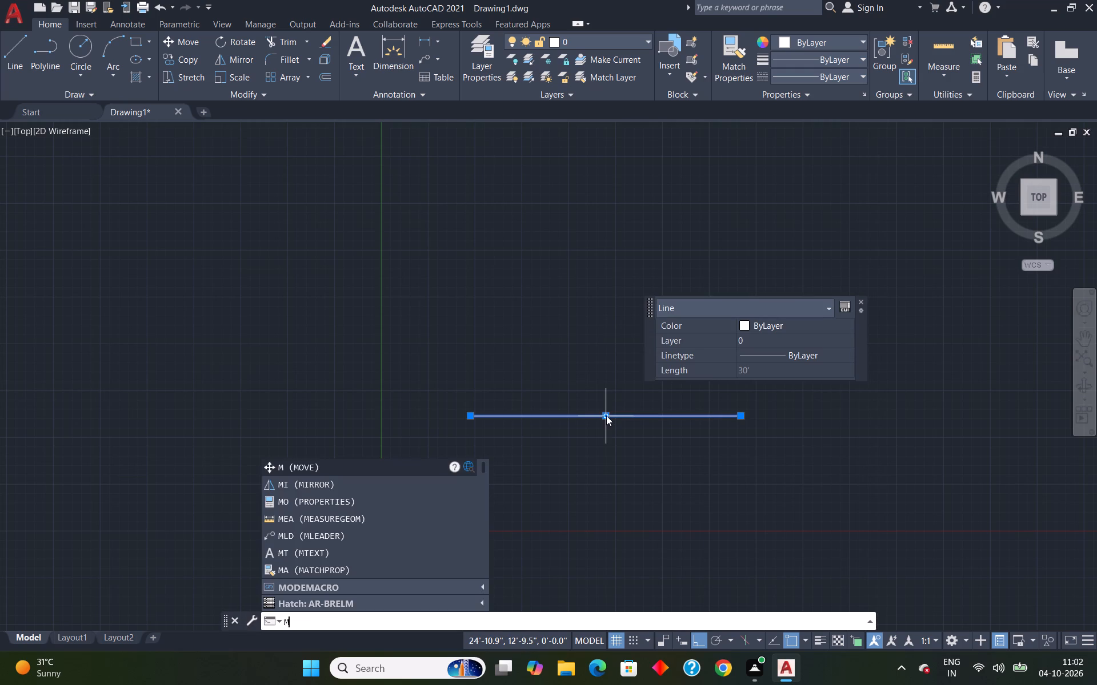
key(Return)
click(740, 420)
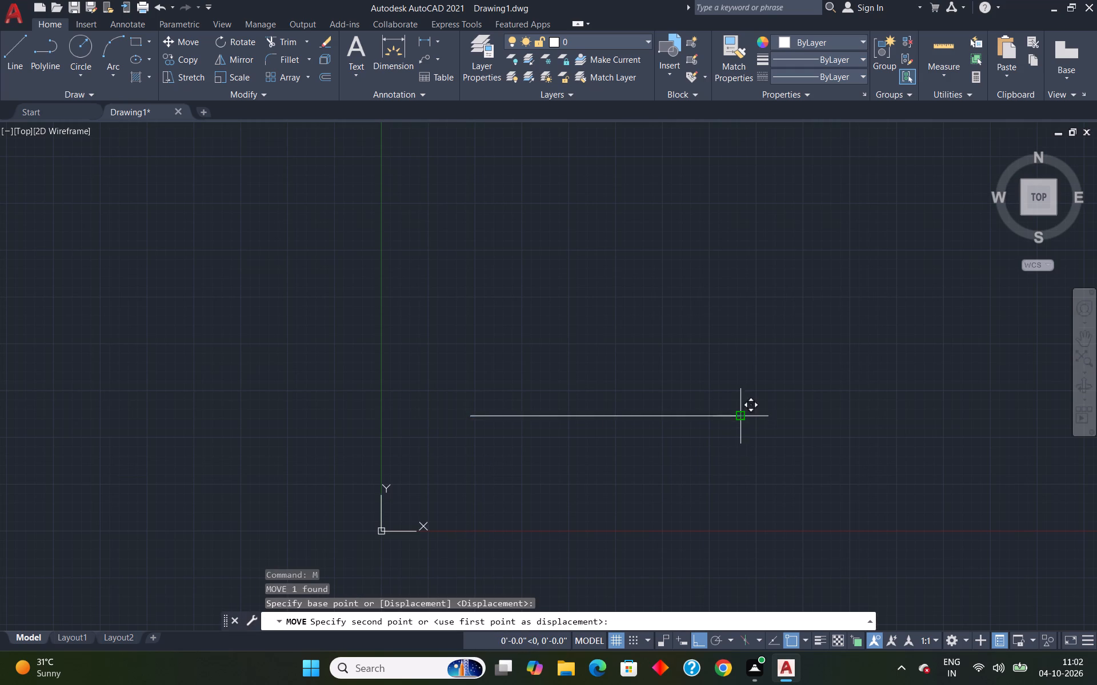
scroll(923, 428, down, 9)
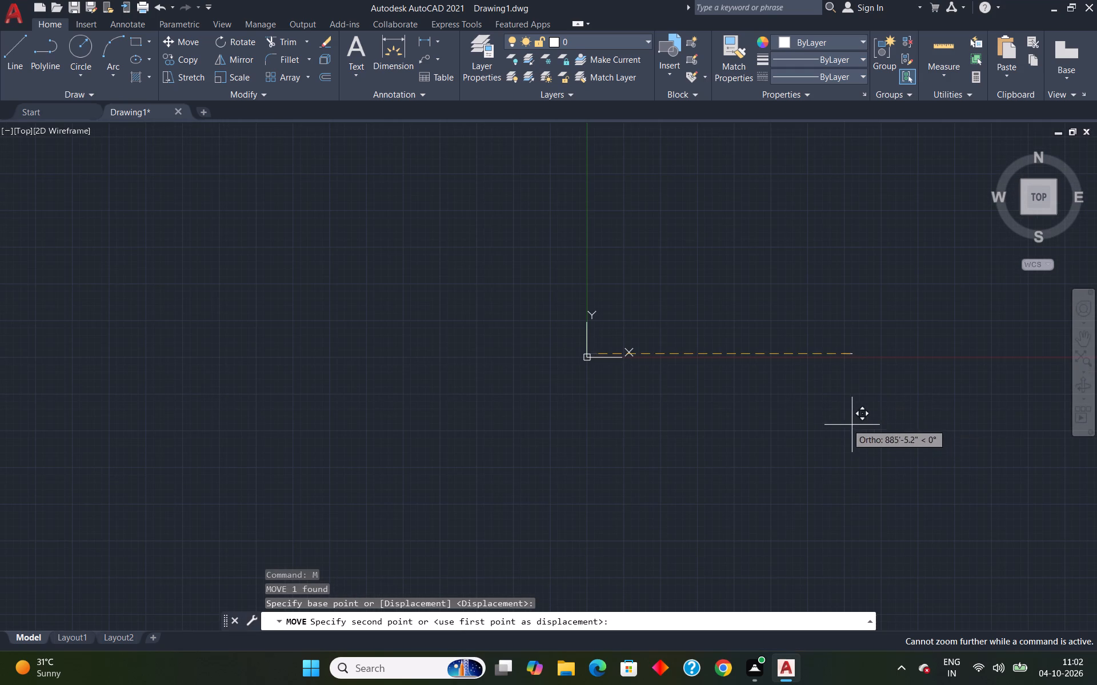
click(786, 319)
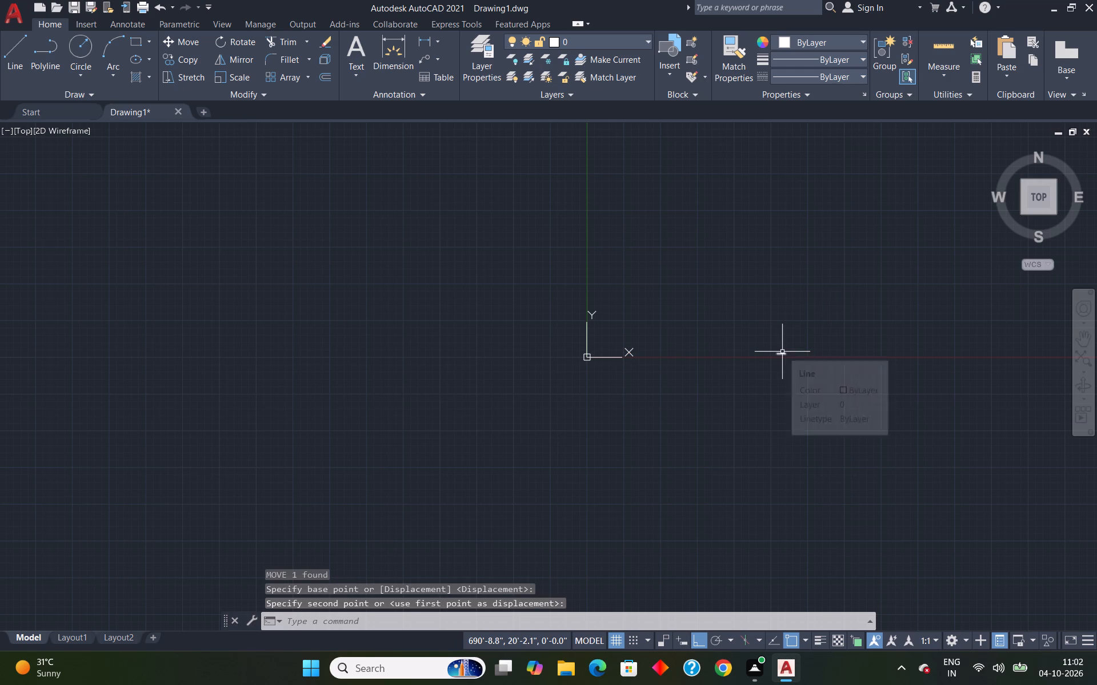
Move the 30' line vertically upward by about 58', away from the X axis.
click(782, 352)
key(space)
scroll(780, 341, up, 6)
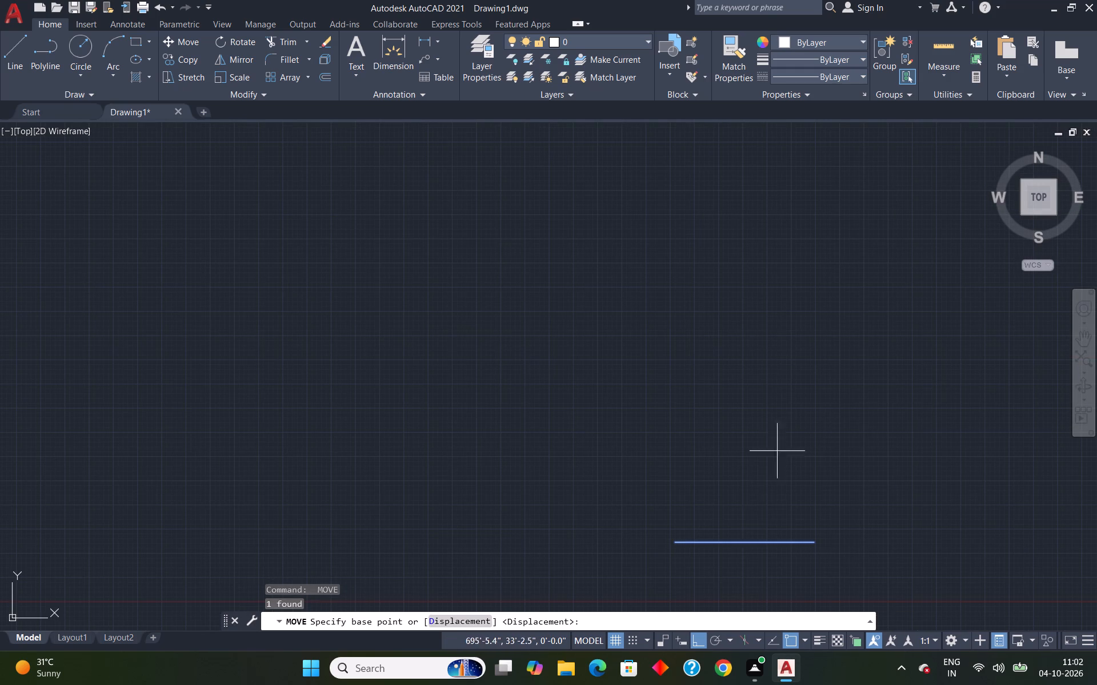
click(750, 543)
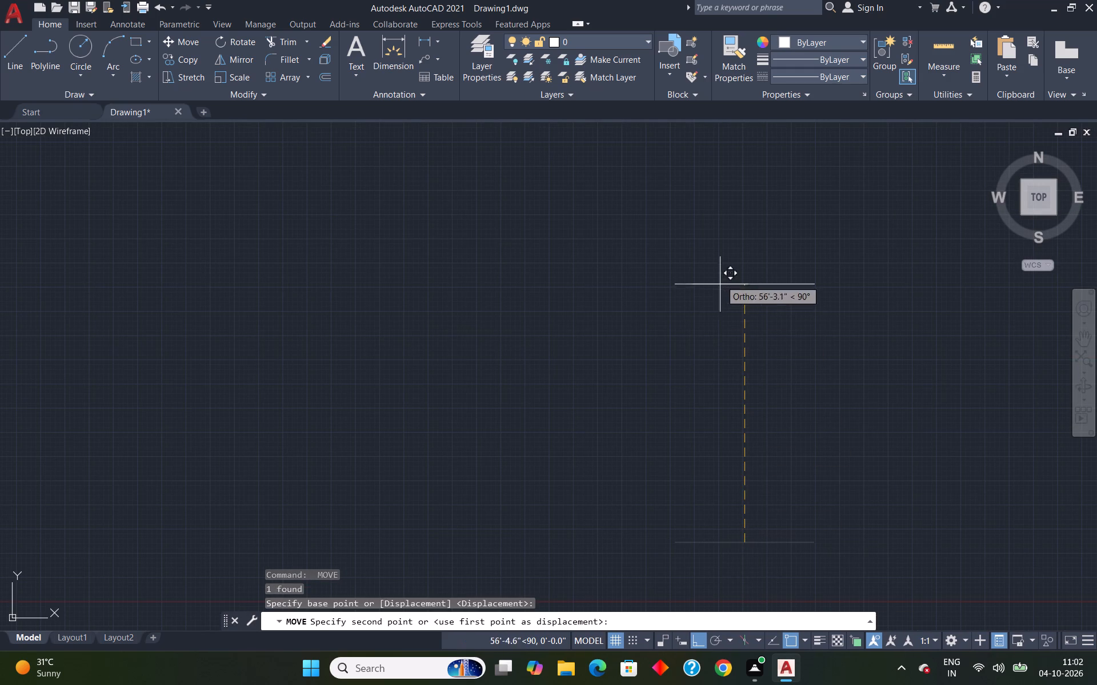
click(722, 275)
scroll(733, 299, down, 5)
key(space)
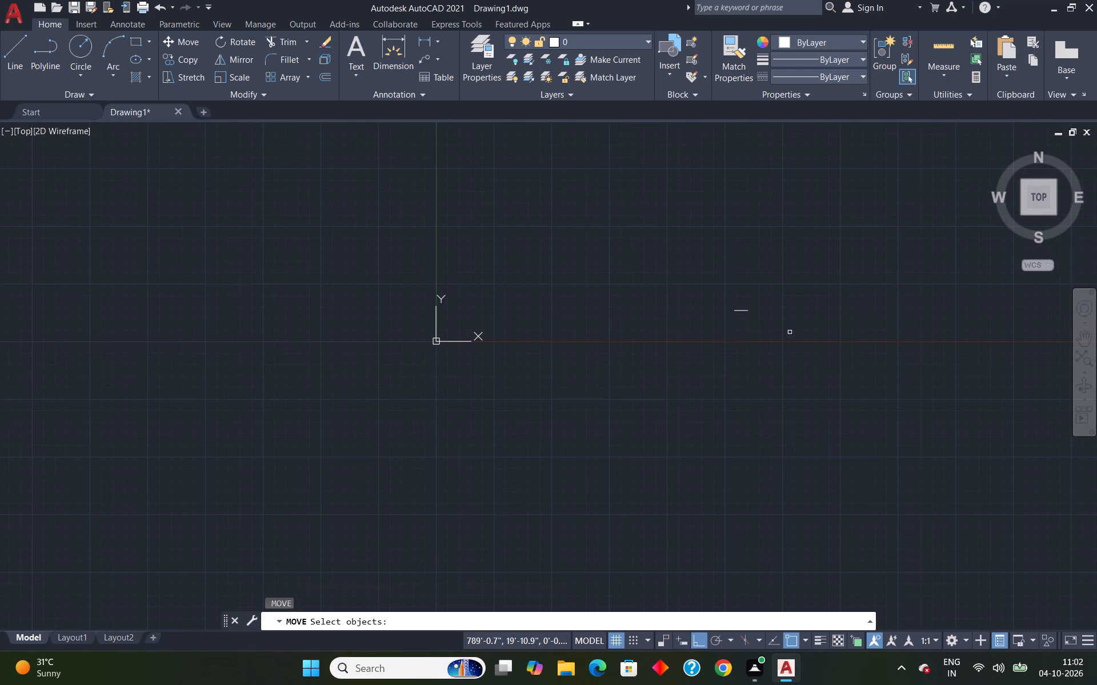
key(Escape)
scroll(750, 304, up, 4)
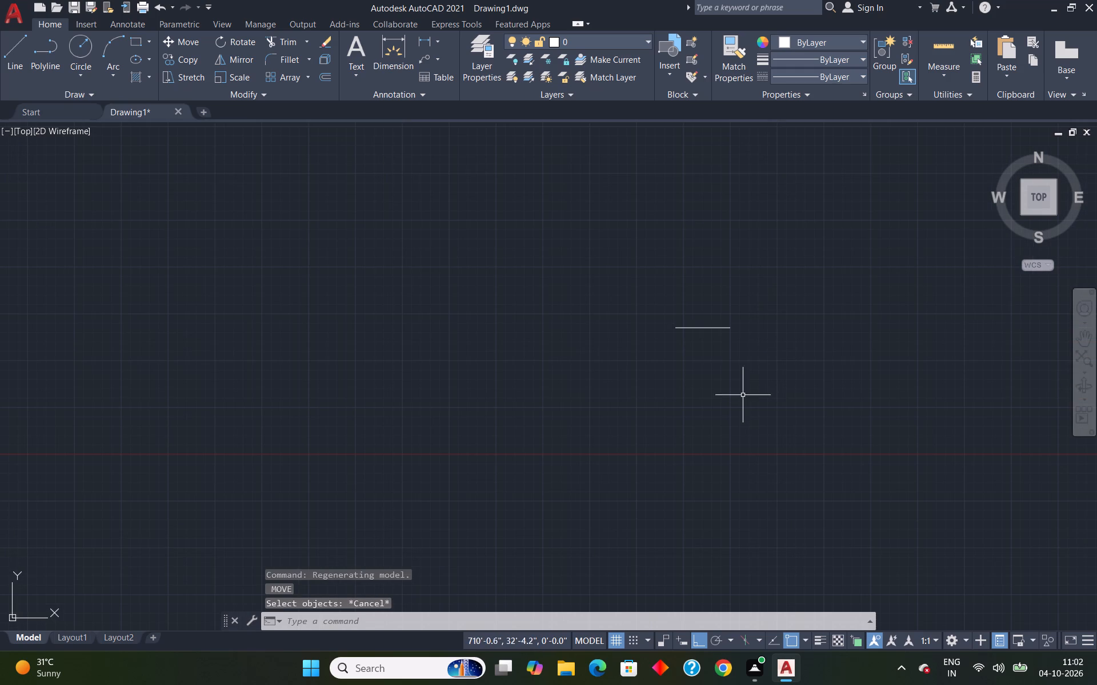
Draw the other three sides from the line's right endpoint: 40' up, 30' left and 40' down, closing the rectangular outline.
key(l)
key(Return)
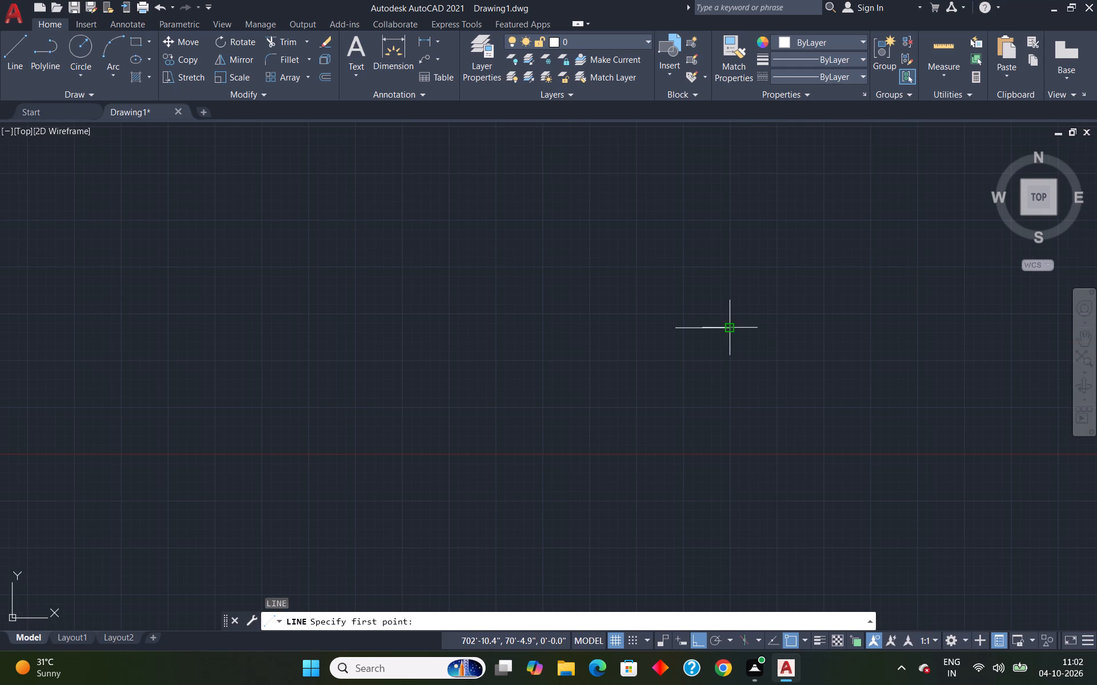
click(730, 329)
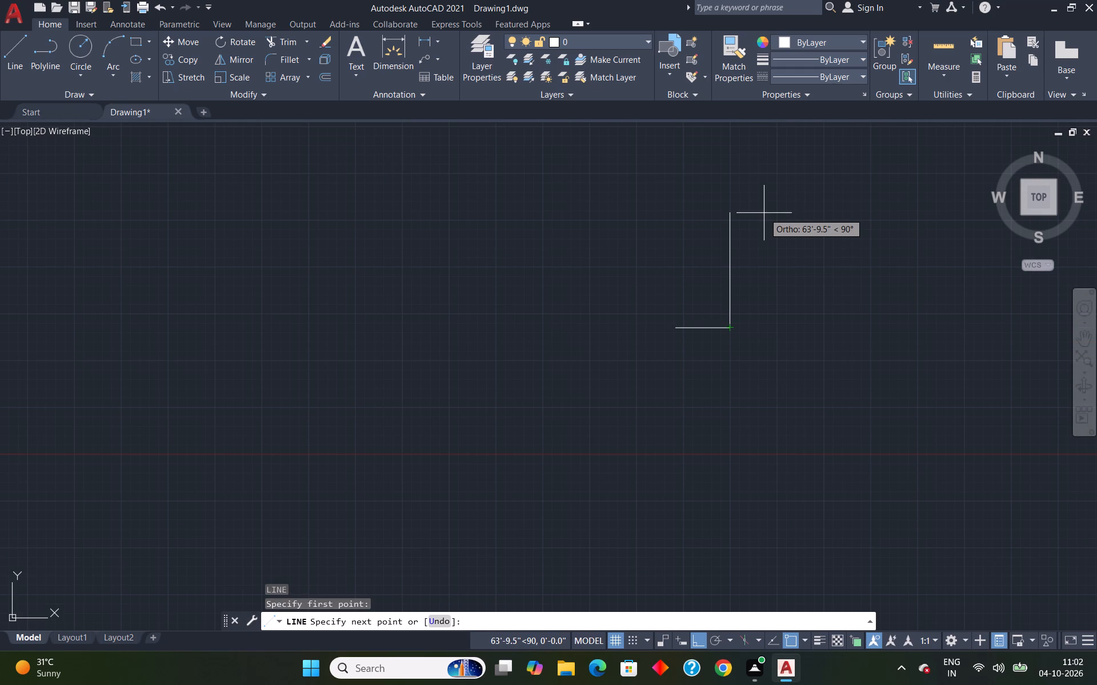
text(40')
key(Return)
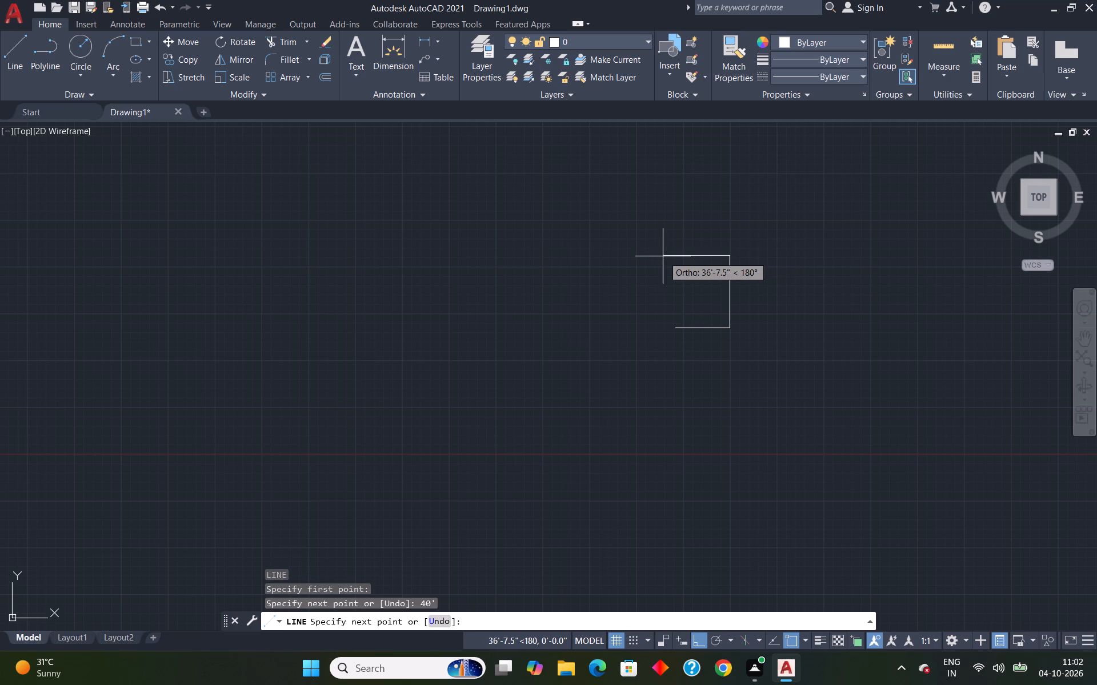
text(30')
key(Return)
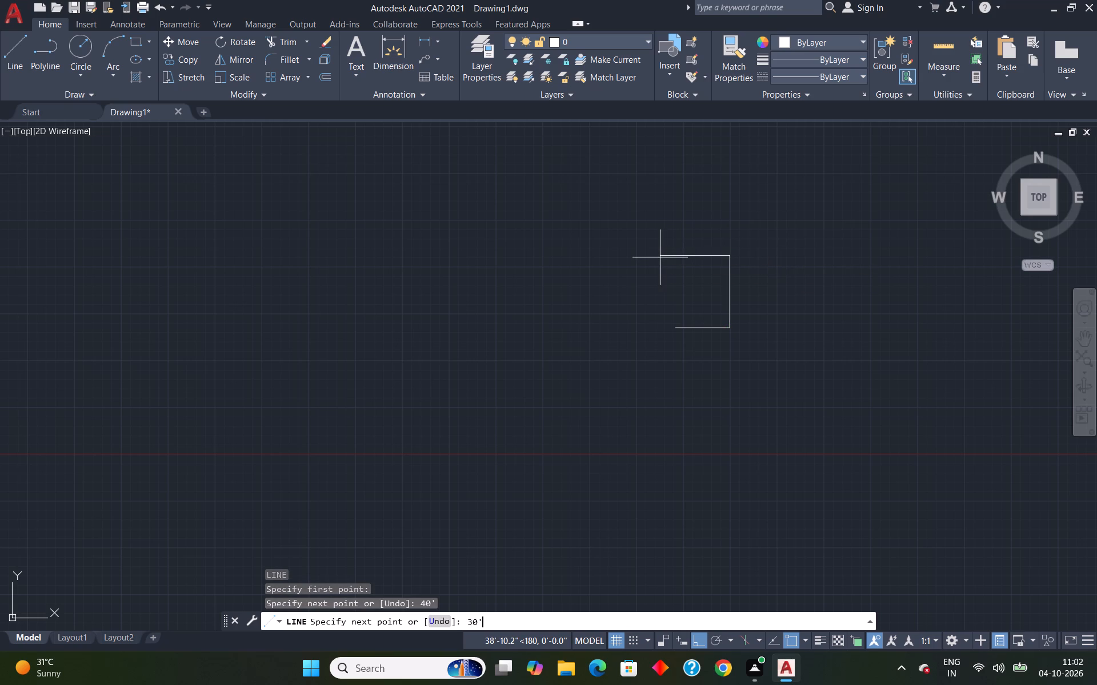
right_click(660, 257)
click(634, 247)
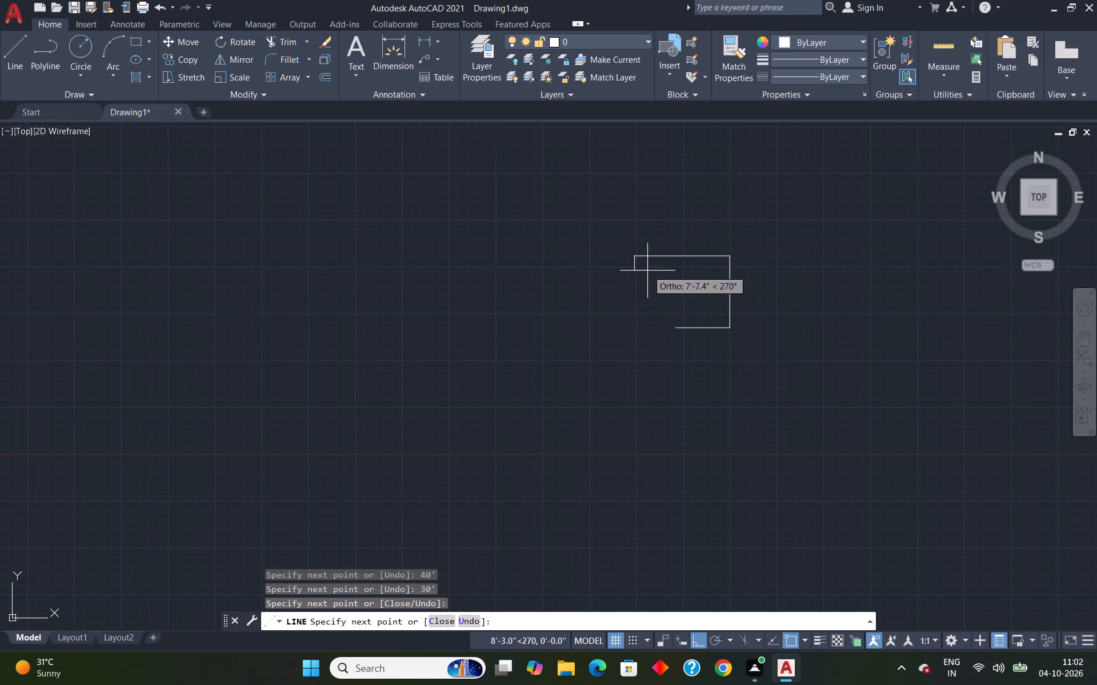
key(ctrl+z)
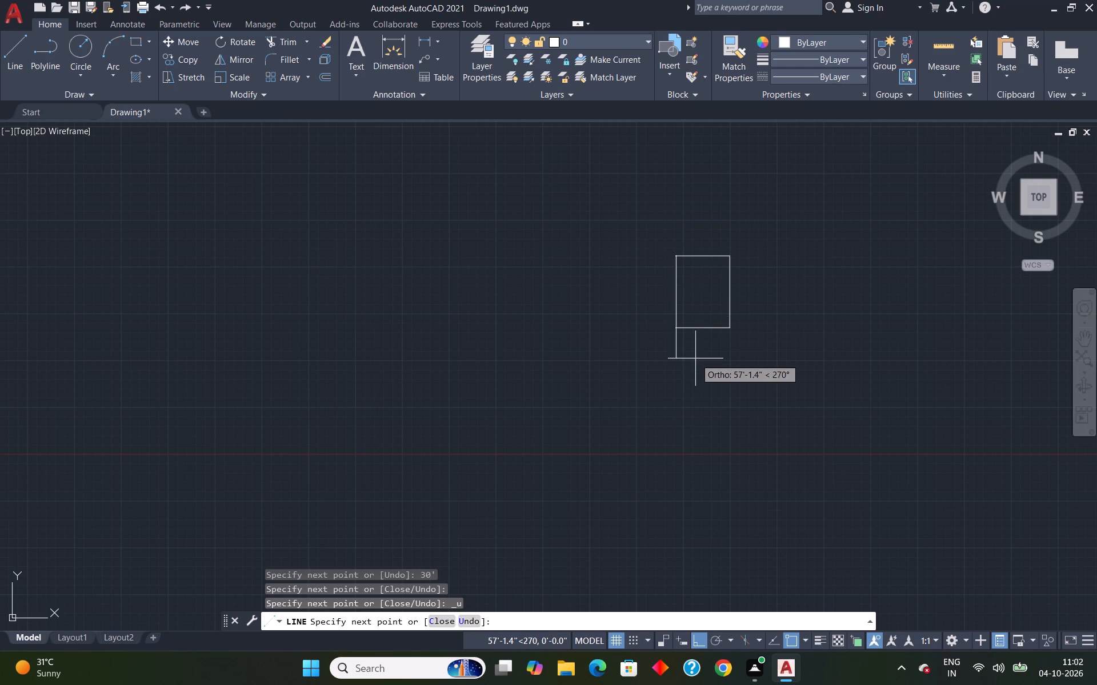
text(40')
key(Return)
key(Escape)
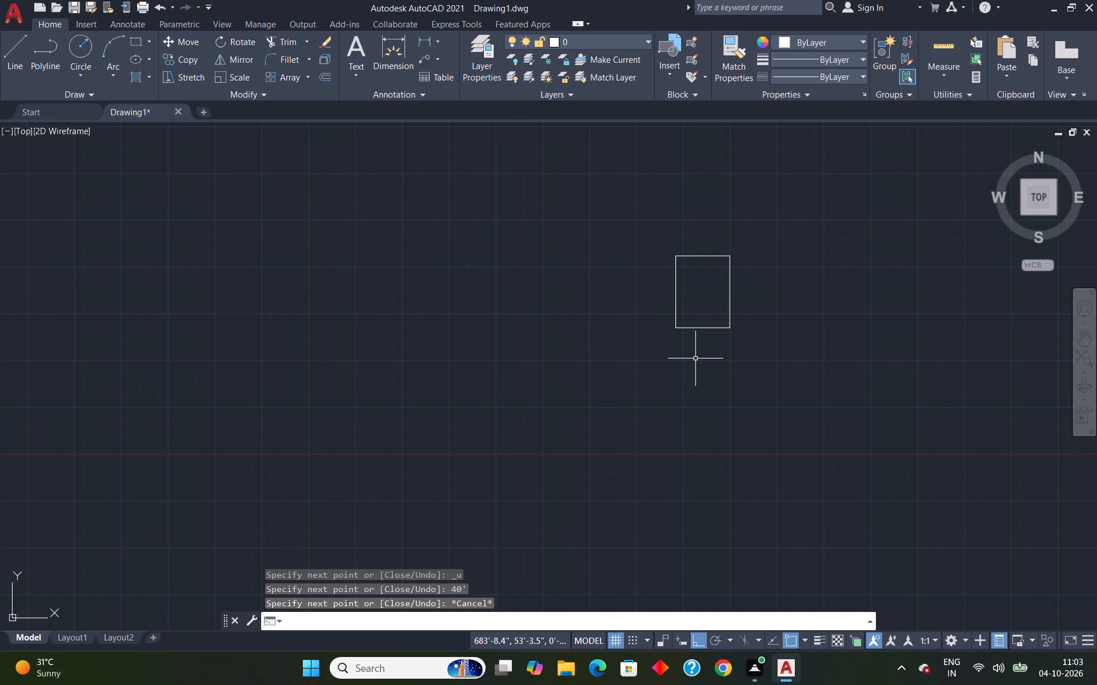
Offset all four sides of the 30' by 40' outline inward by 9" to form the outer wall thickness.
key(o)
key(Return)
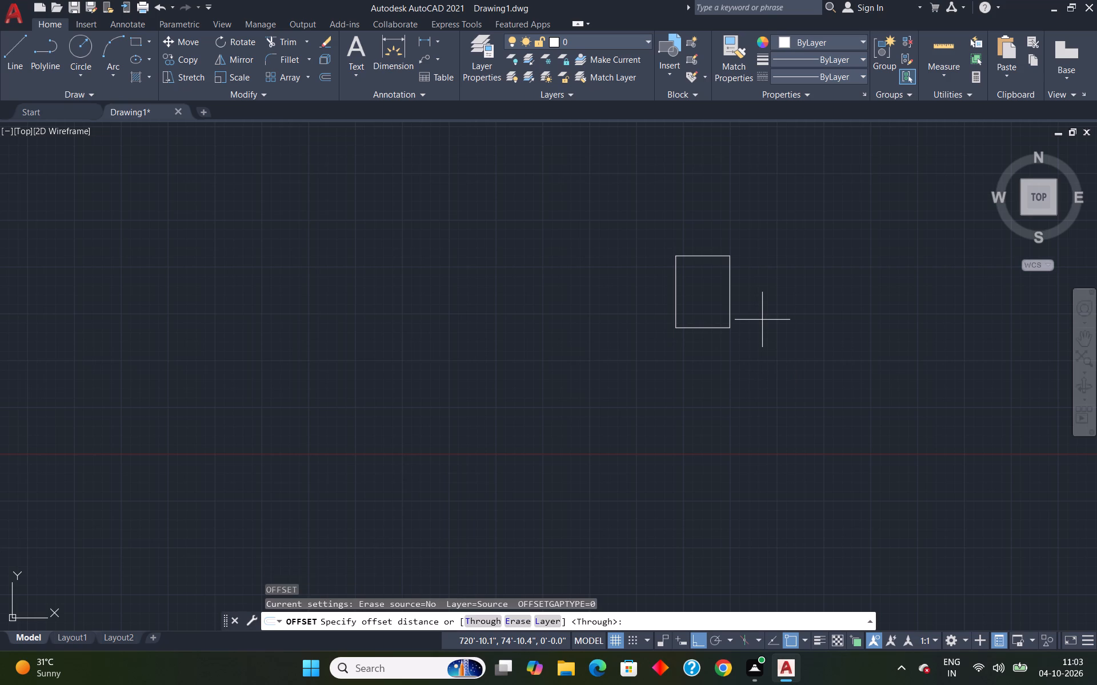
text(9")
key(Return)
scroll(760, 313, up, 1)
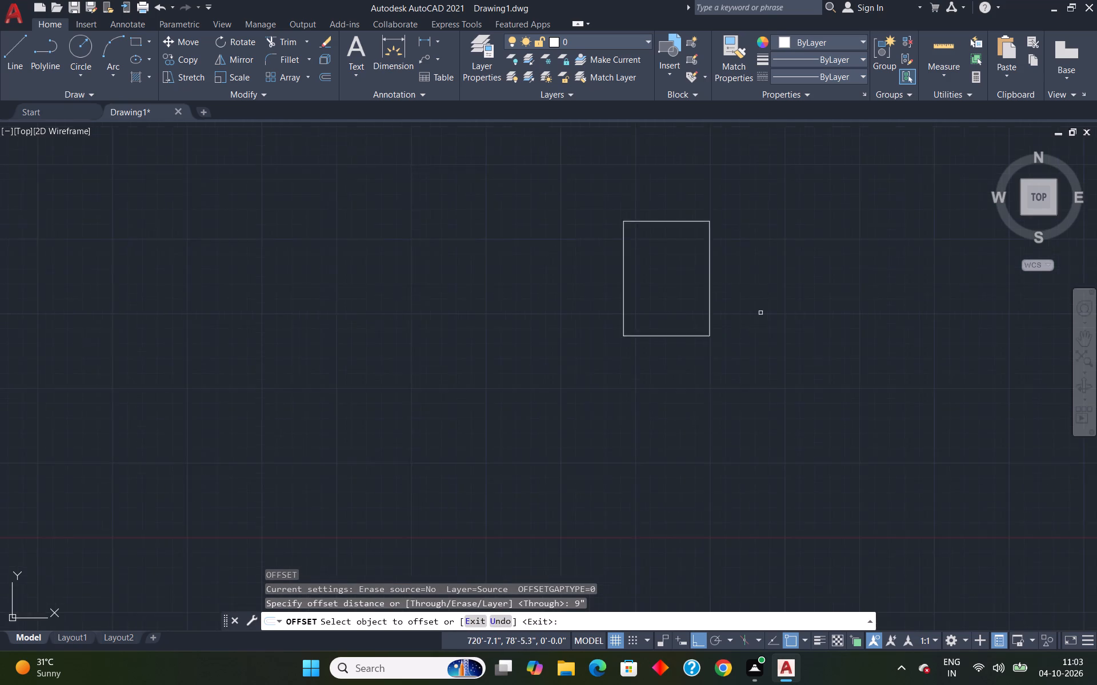
scroll(760, 313, up, 1)
click(679, 301)
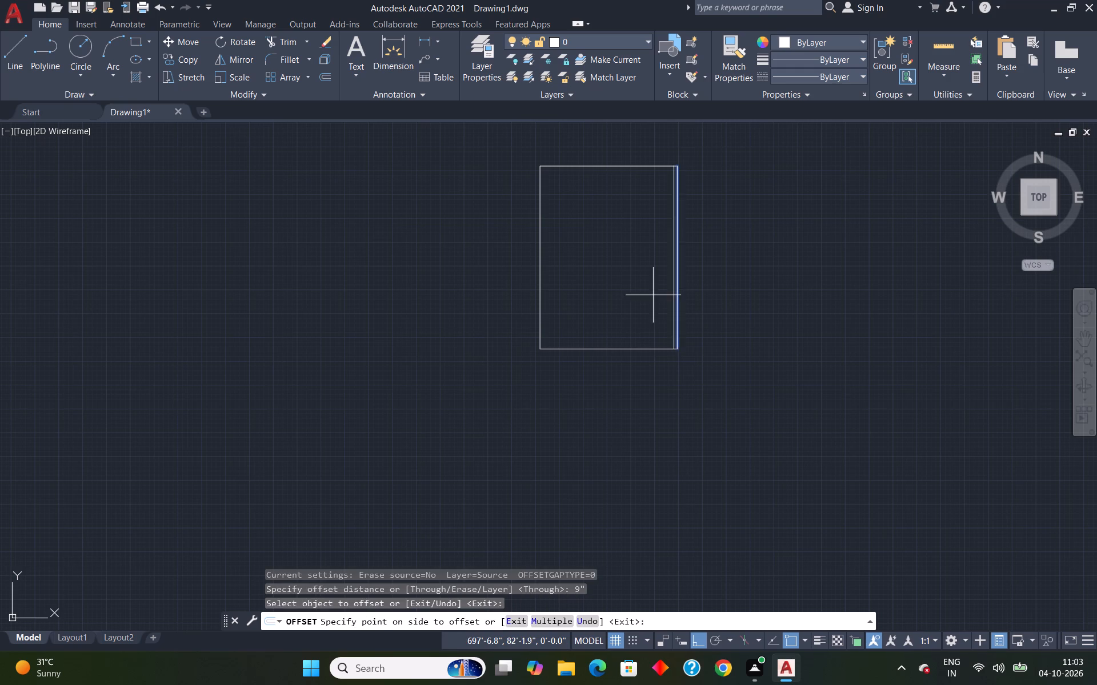
click(653, 295)
click(643, 350)
click(638, 333)
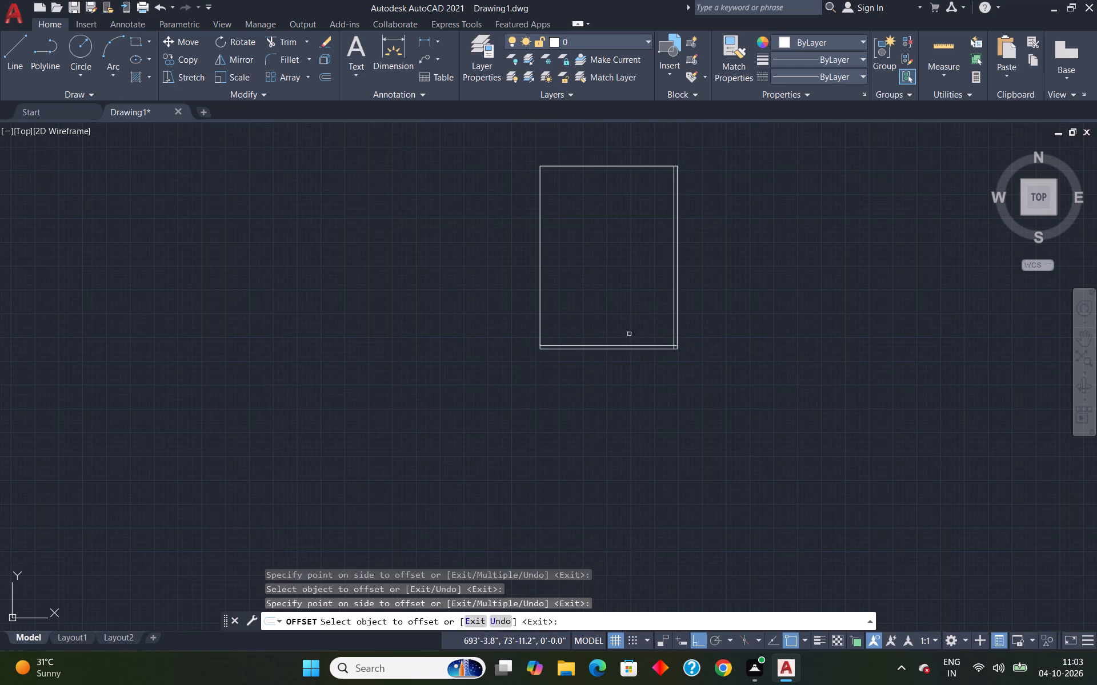
click(540, 321)
click(598, 337)
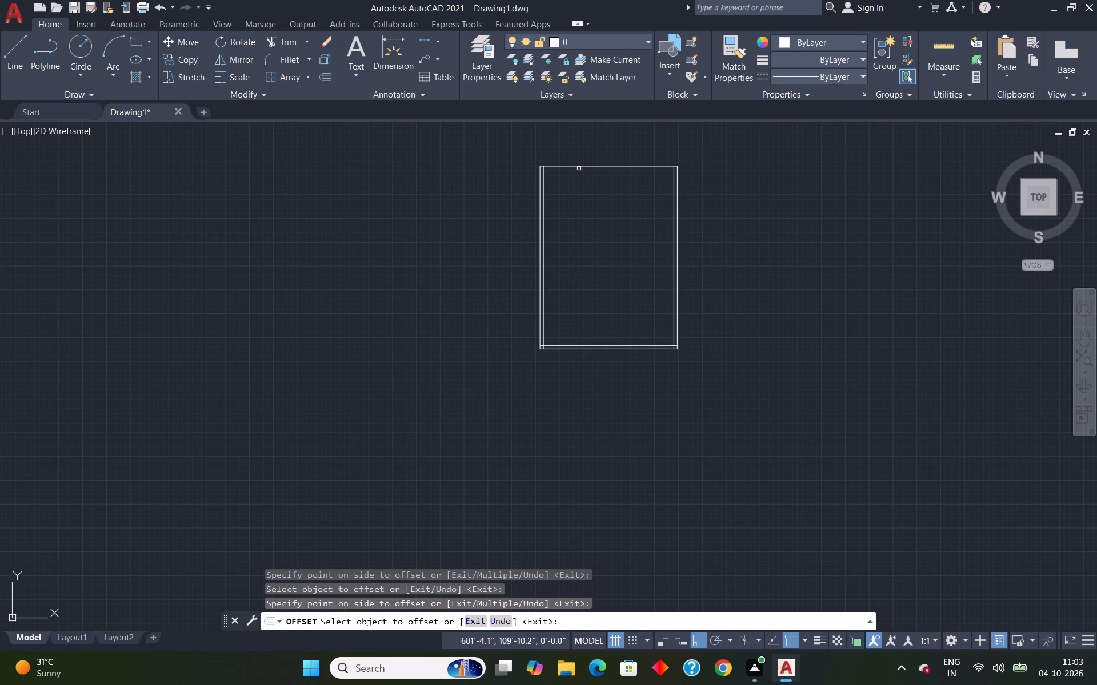
click(581, 164)
click(564, 229)
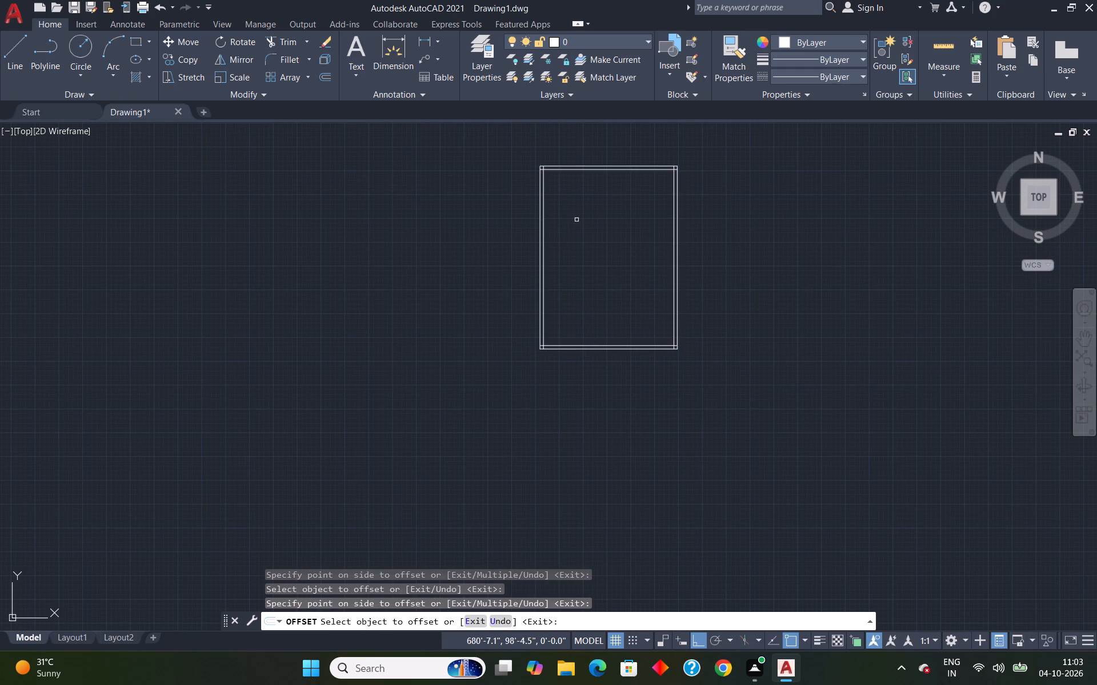
key(Escape)
Trim the inner top wall line's overhang at the upper-left corner of the outline.
scroll(572, 199, up, 3)
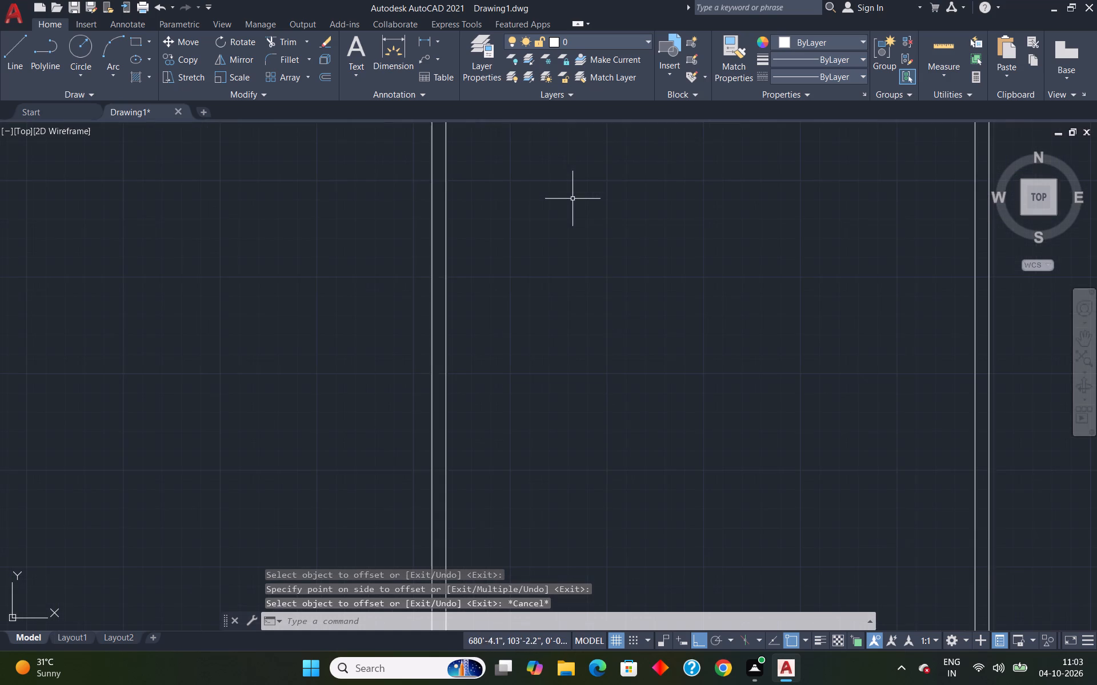
scroll(590, 232, down, 2)
text(tr)
key(Return)
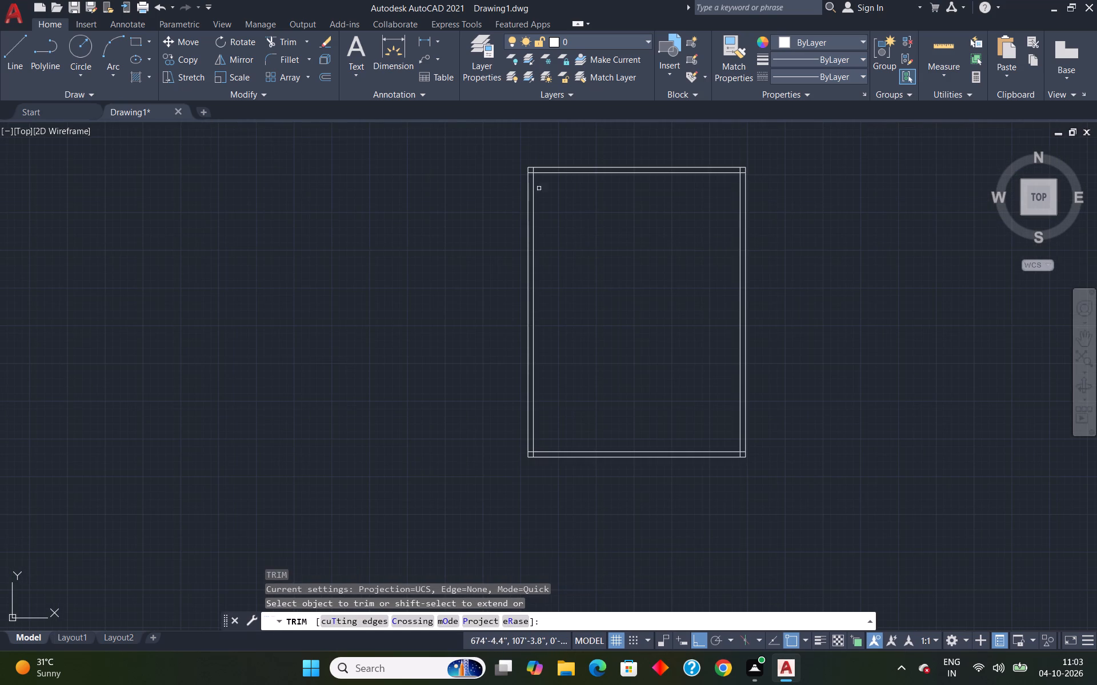
scroll(518, 180, up, 3)
drag(559, 142, 552, 164)
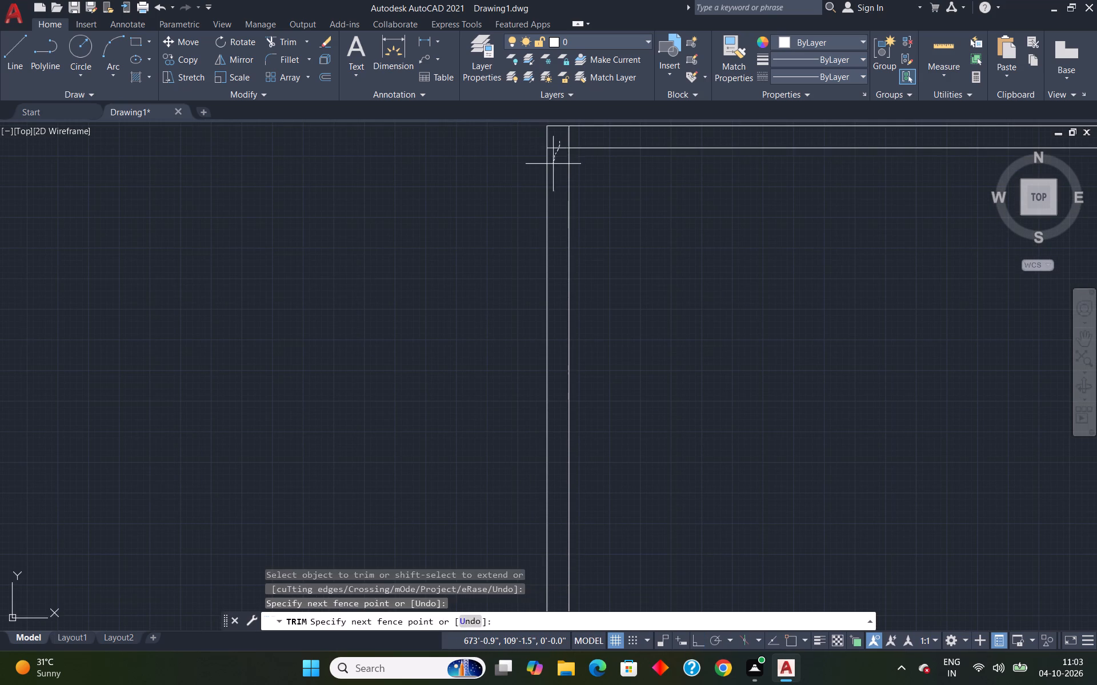
drag(552, 164, 552, 164)
drag(566, 142, 574, 142)
scroll(562, 150, down, 5)
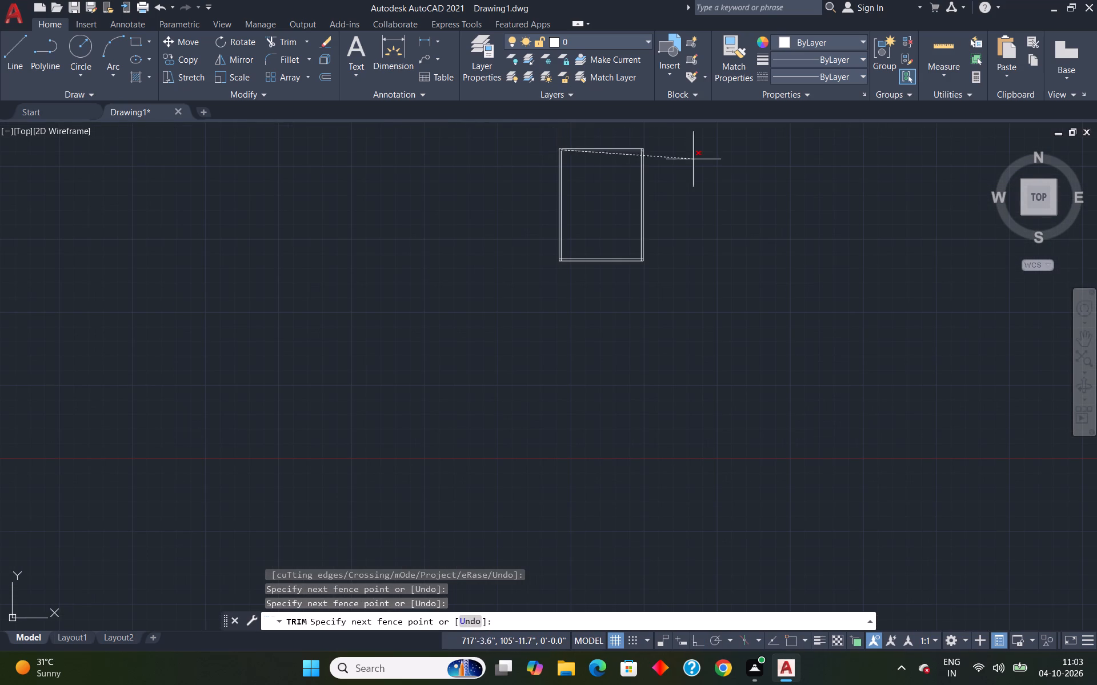
key(Escape)
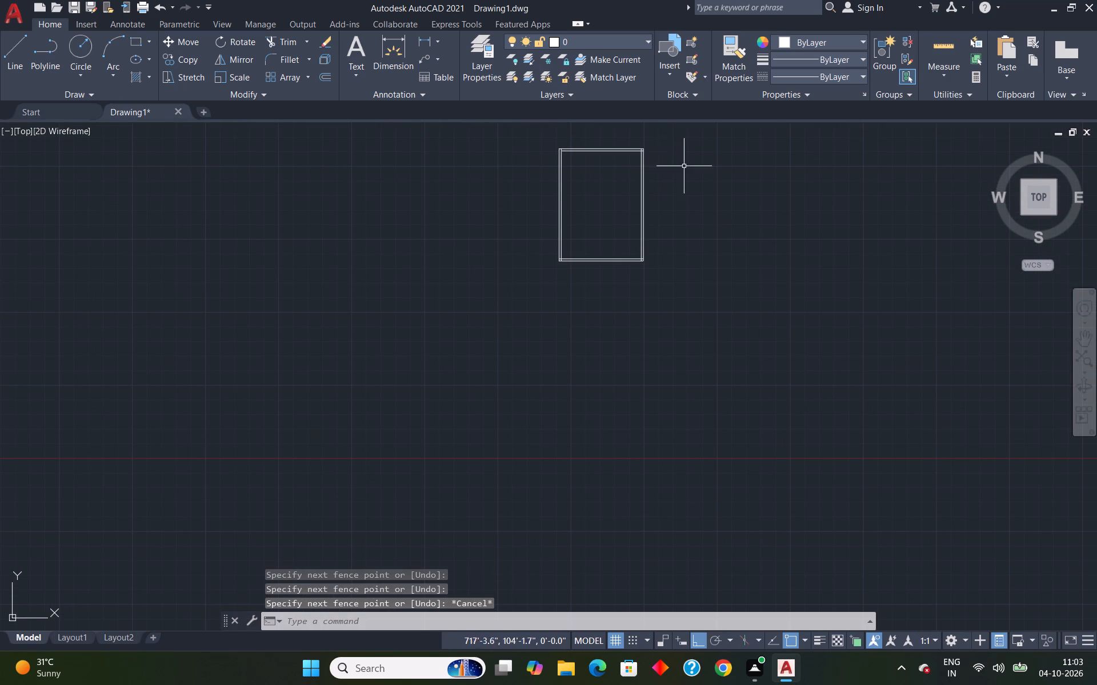
Trim both inner wall line overhangs at the upper-right corner of the outline.
scroll(638, 154, up, 2)
key(space)
scroll(651, 148, up, 3)
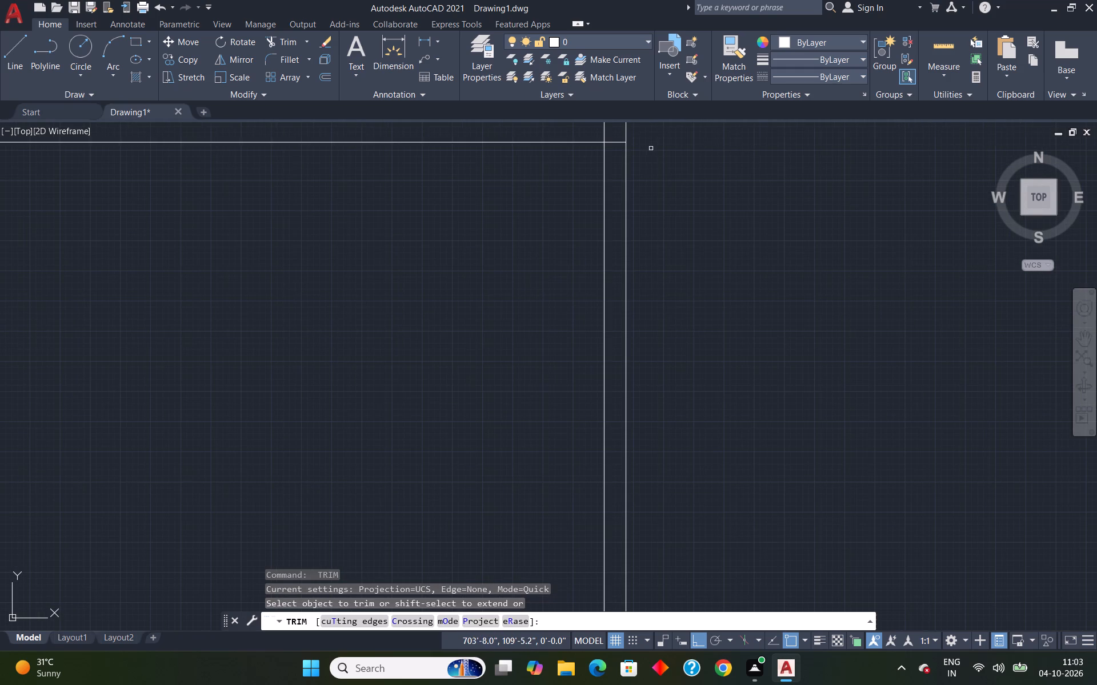
click(623, 143)
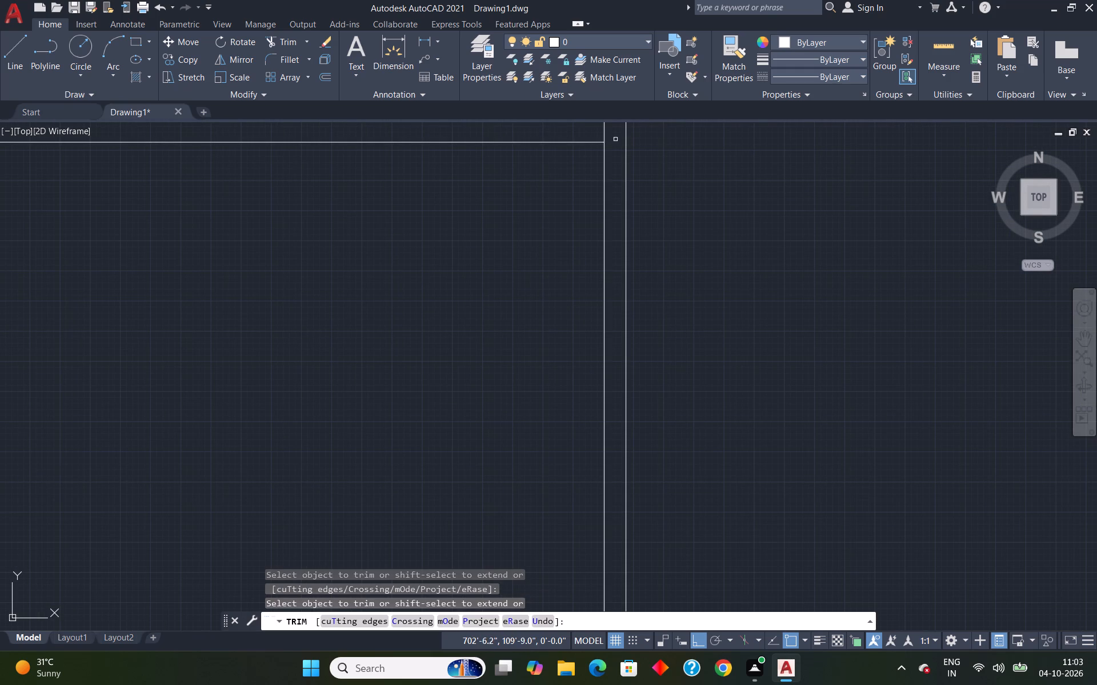
click(606, 134)
Trim the inner left wall line's remaining overhang at the upper-left corner of the outline.
scroll(632, 135, down, 4)
scroll(497, 134, up, 2)
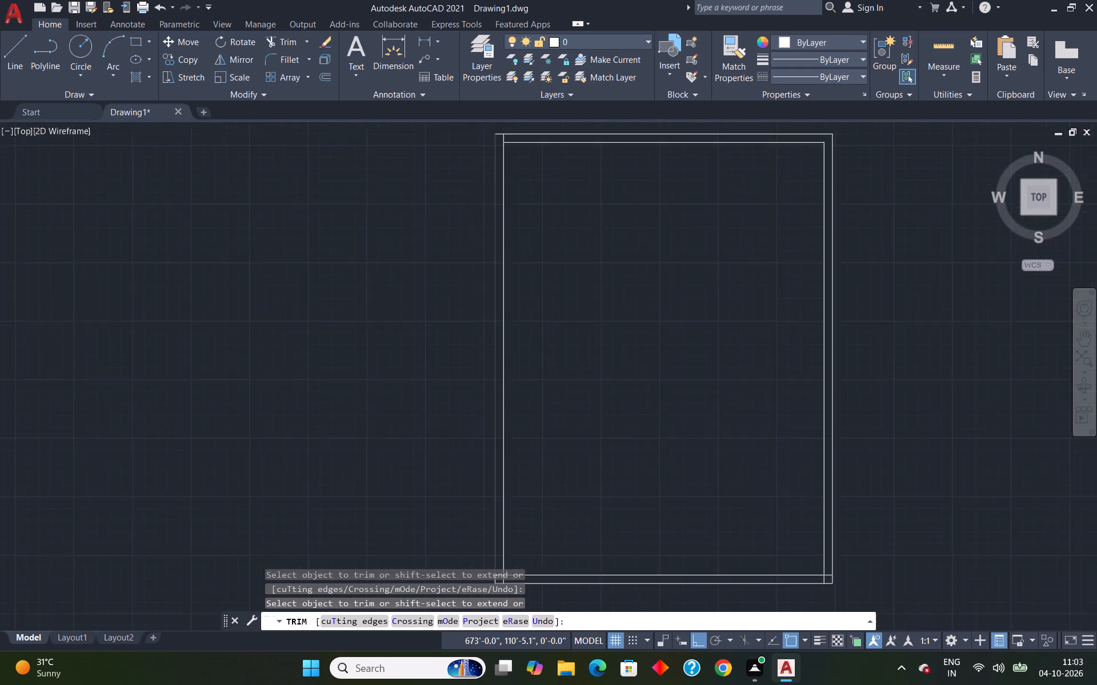
scroll(497, 134, up, 3)
drag(517, 156, 511, 156)
scroll(523, 168, down, 3)
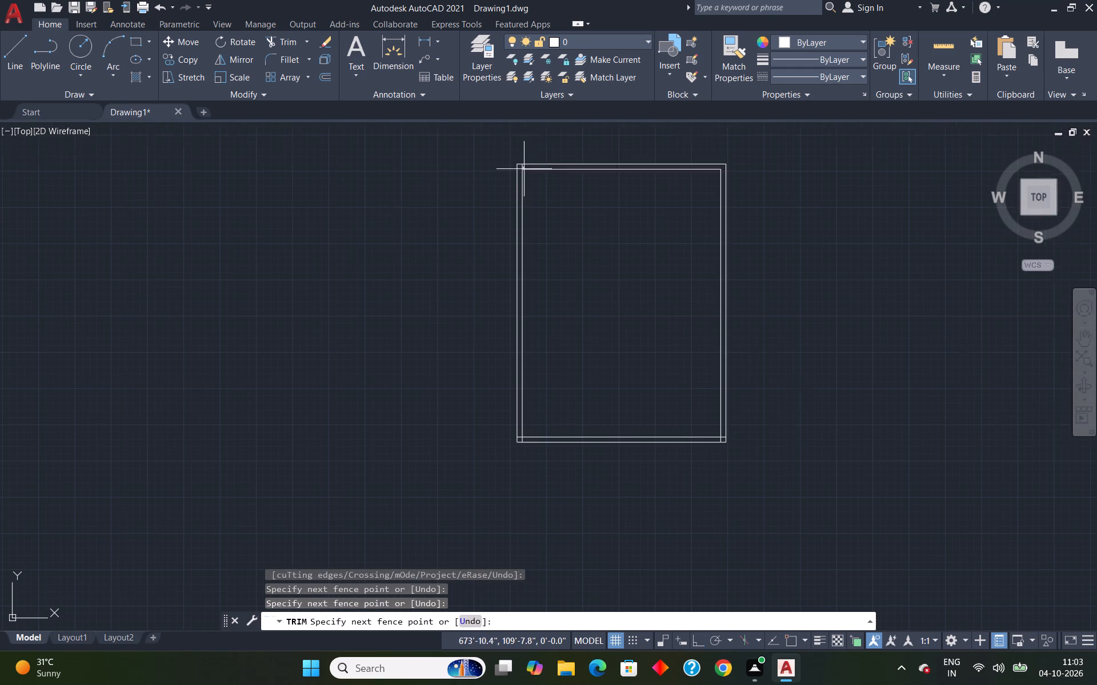
scroll(524, 169, down, 1)
scroll(521, 158, up, 3)
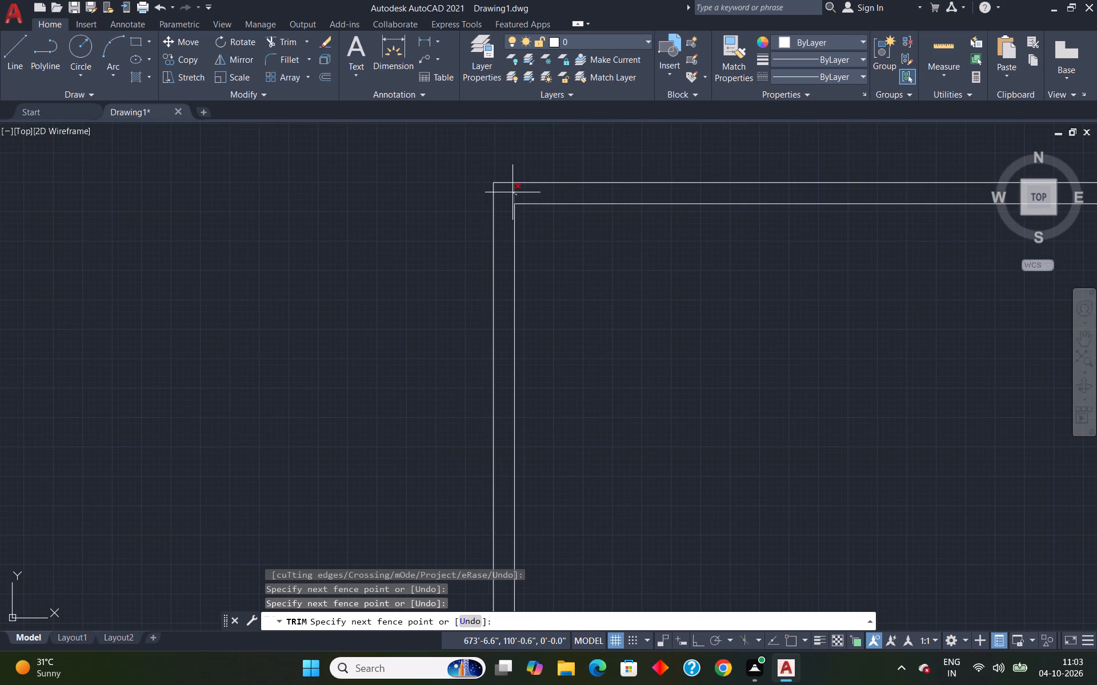
click(513, 192)
Trim both inner wall line overhangs at the lower-left corner of the outline.
scroll(513, 192, down, 4)
scroll(518, 369, up, 5)
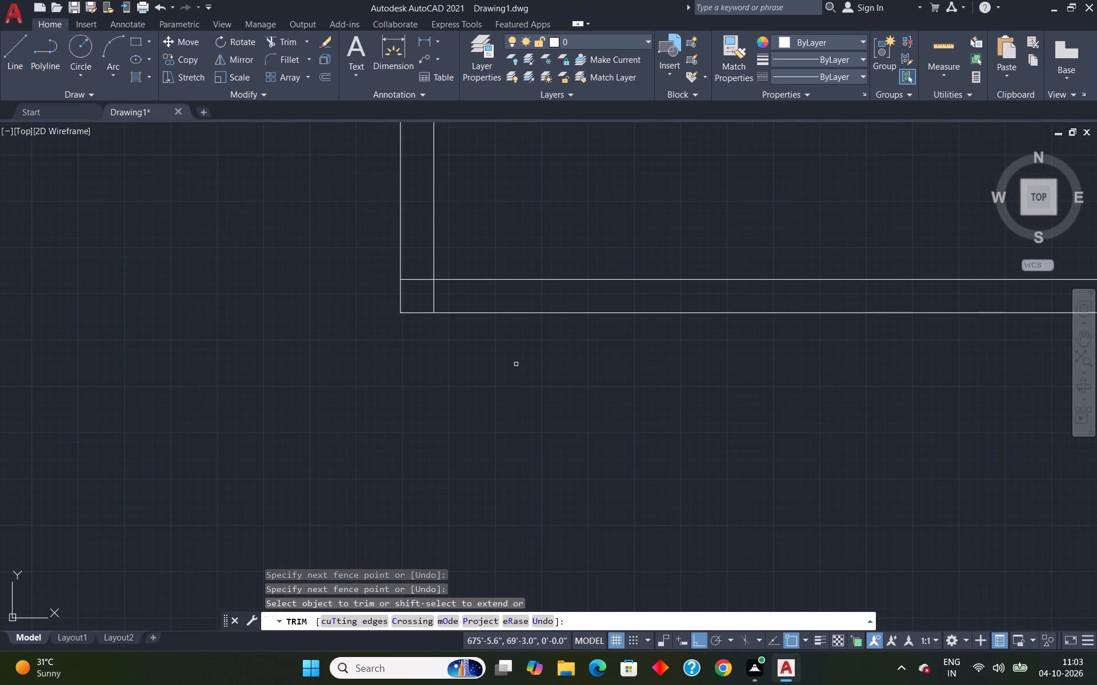
scroll(437, 300, up, 3)
drag(385, 279, 470, 302)
drag(369, 182, 369, 192)
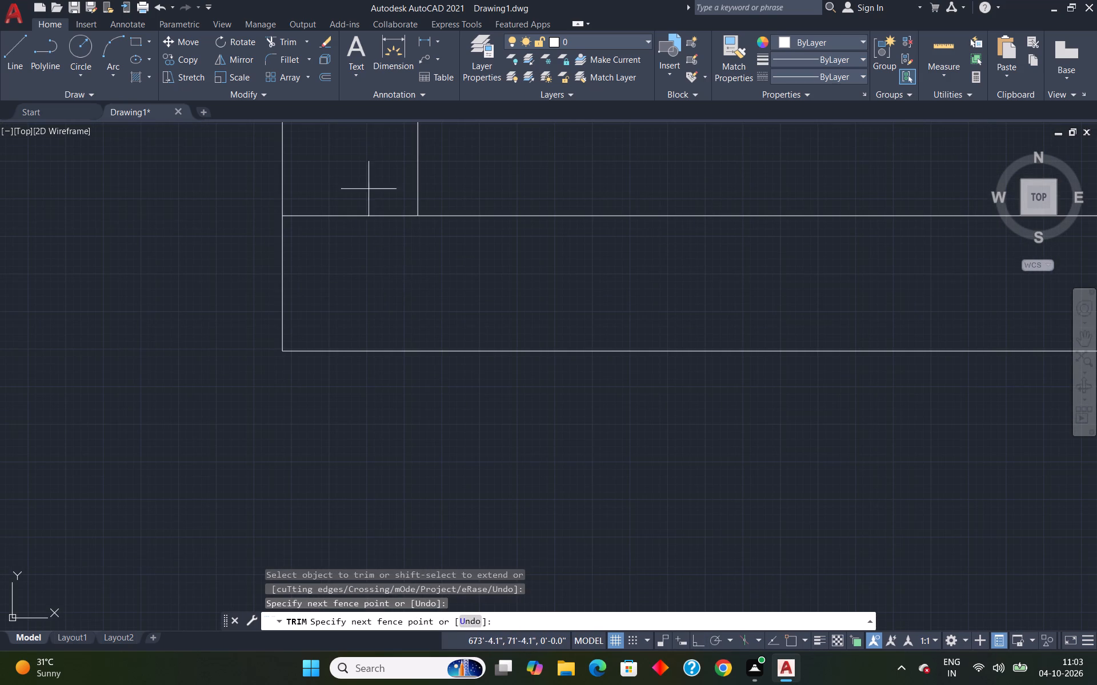
drag(369, 192, 363, 274)
Trim both inner wall line overhangs at the lower-right corner of the outline and end the Trim command.
scroll(358, 300, down, 6)
scroll(674, 304, up, 3)
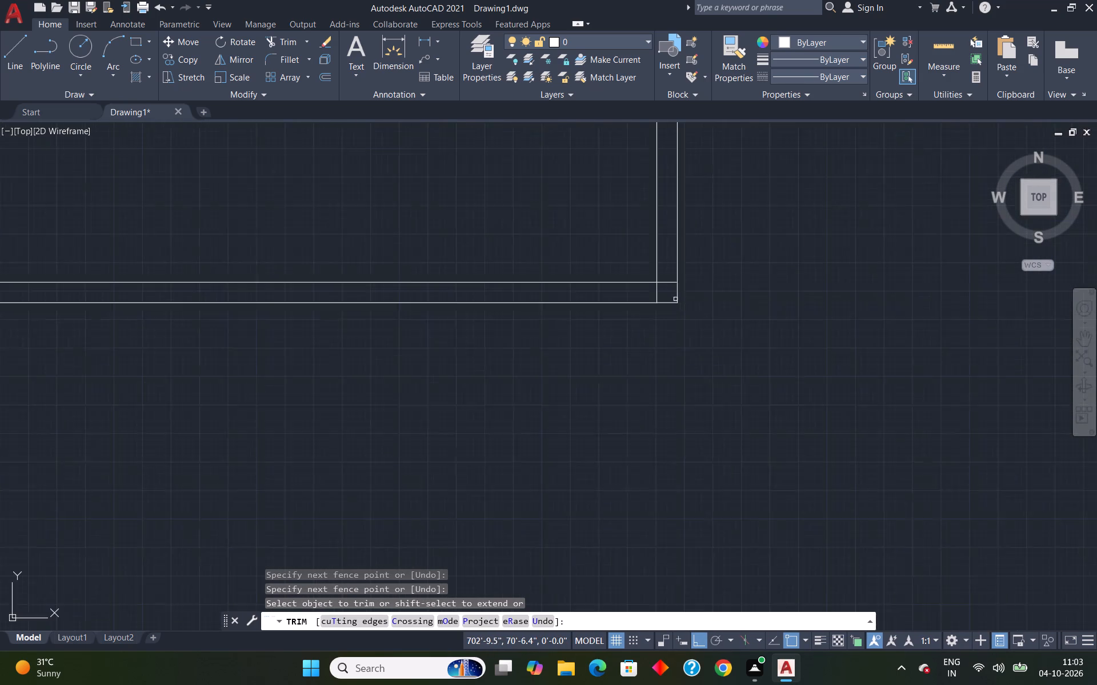
scroll(675, 299, up, 1)
drag(657, 284, 617, 295)
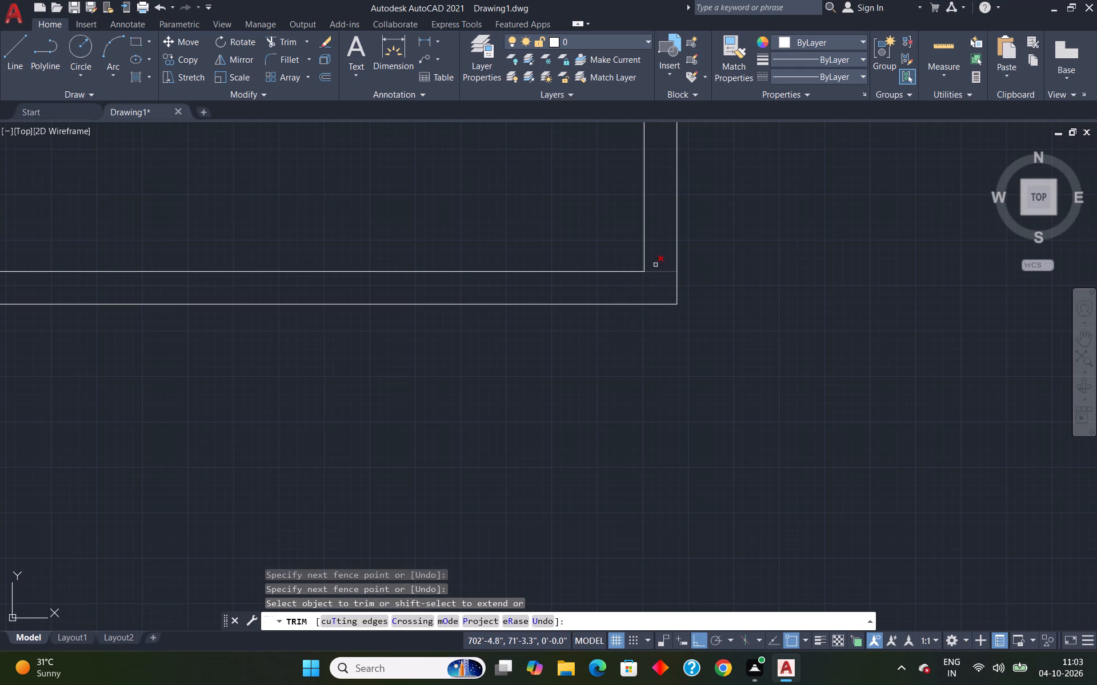
drag(656, 256, 655, 282)
key(Escape)
scroll(691, 294, down, 2)
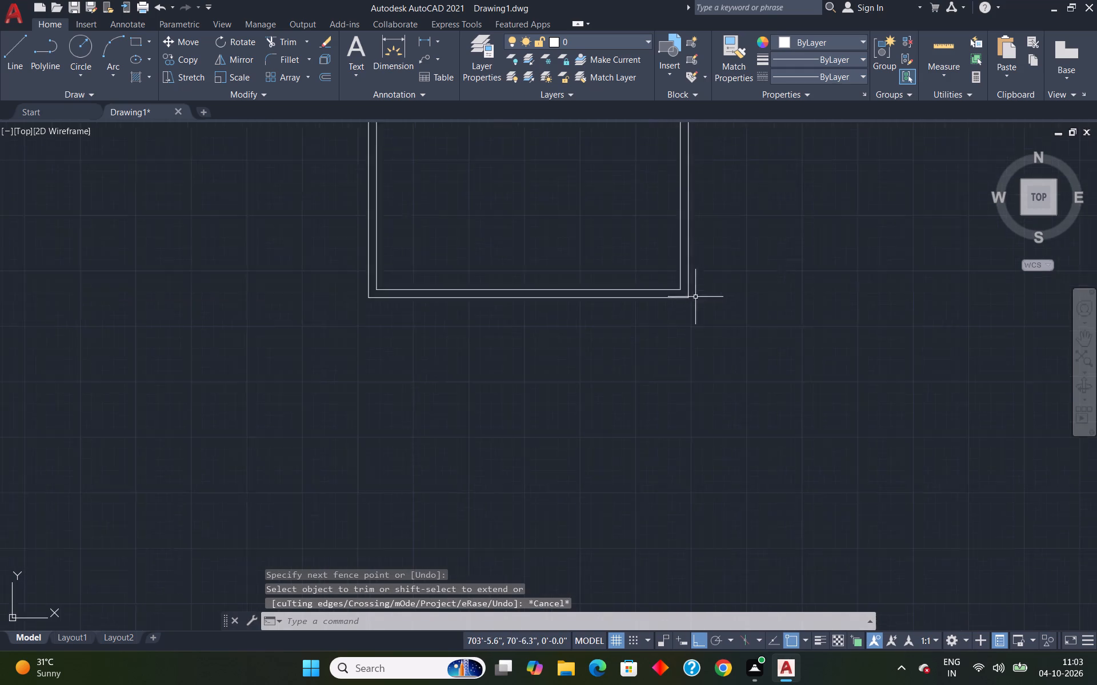
scroll(696, 297, down, 6)
scroll(699, 264, up, 5)
scroll(716, 269, down, 2)
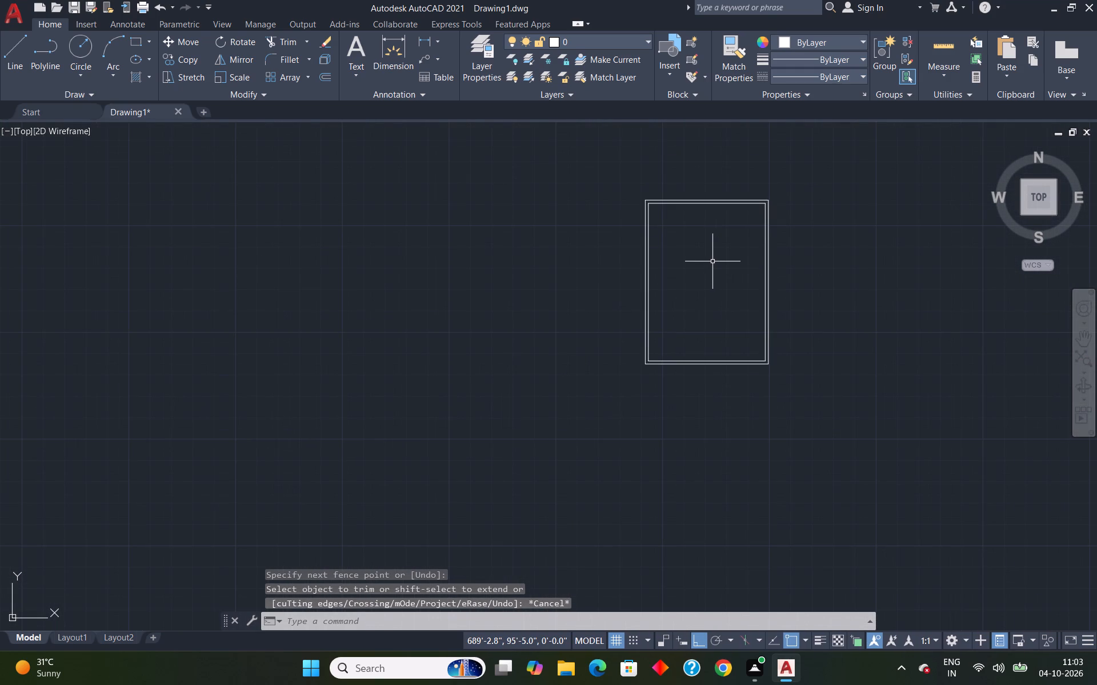
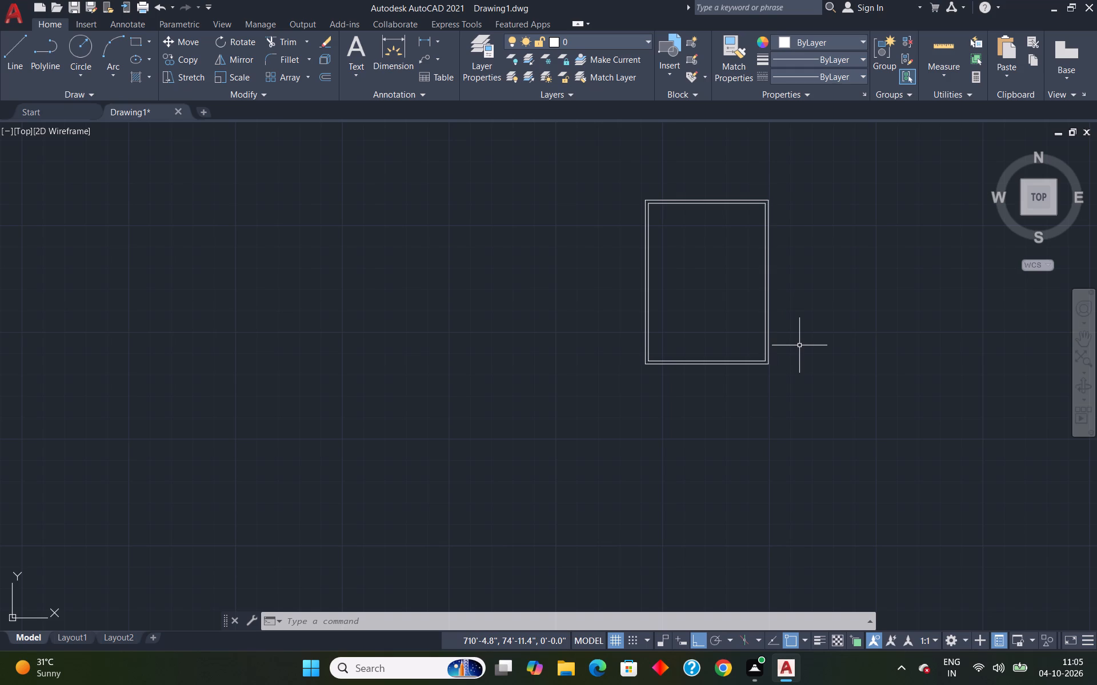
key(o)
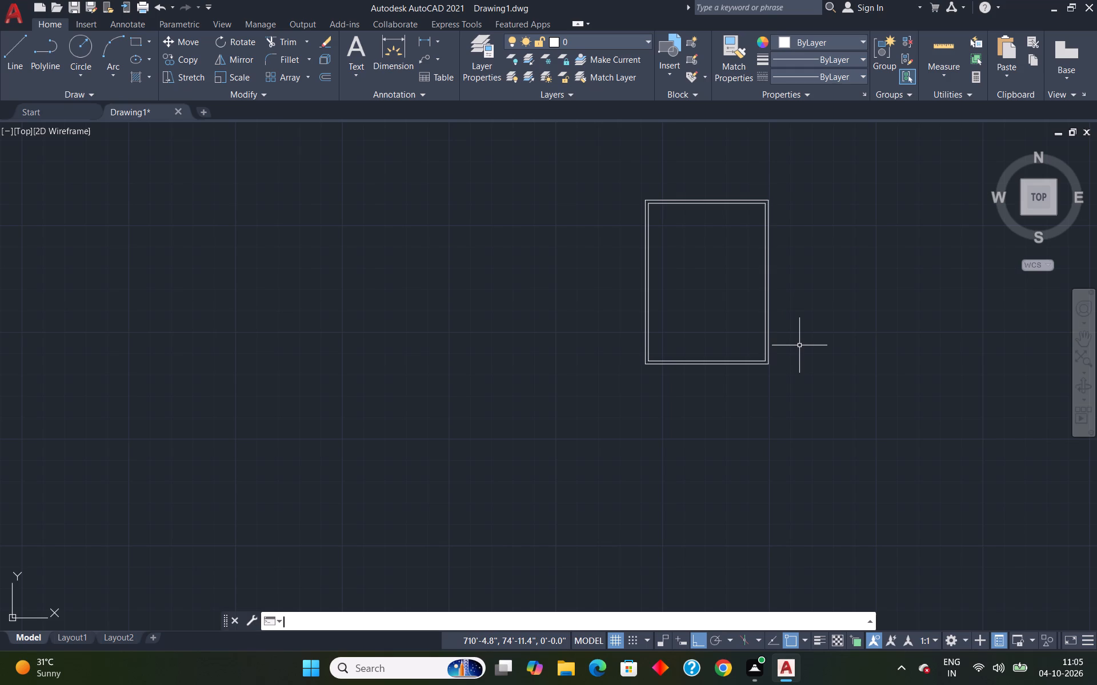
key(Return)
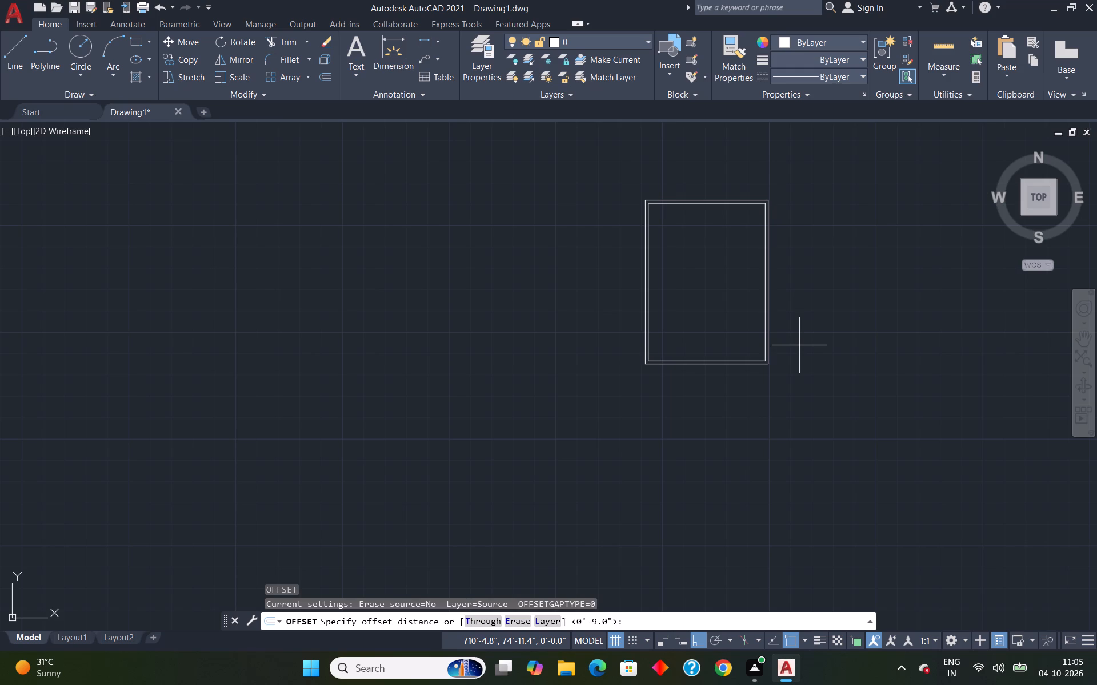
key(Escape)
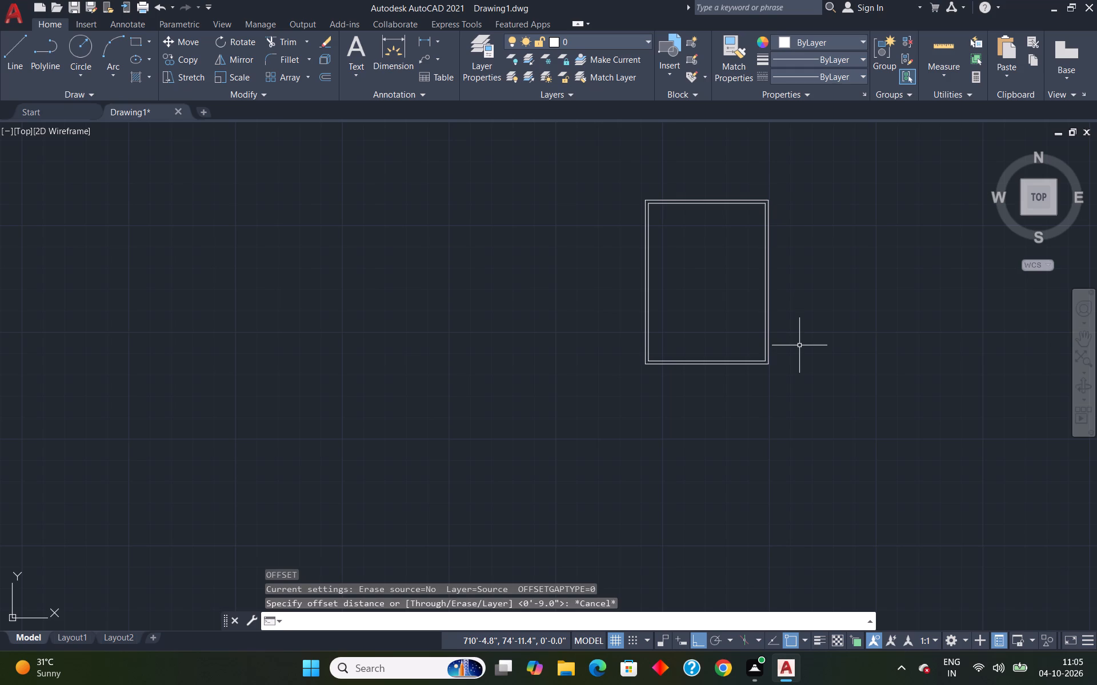
Offset the inner left wall line 9'6" inward to the right.
scroll(707, 340, up, 3)
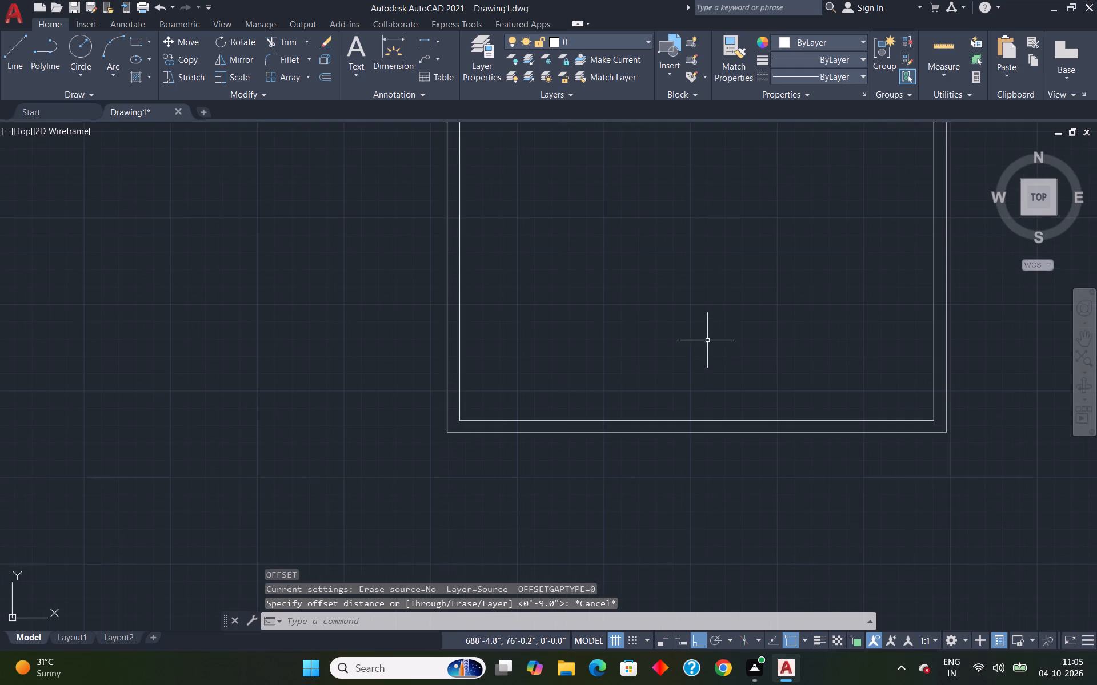
key(o)
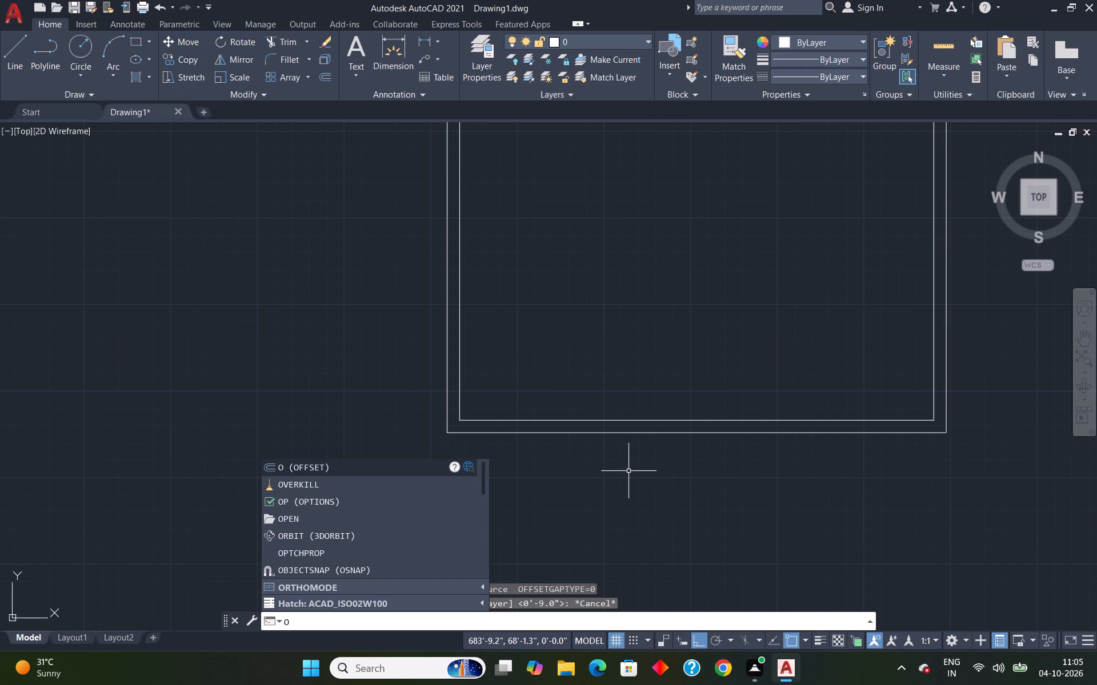
key(Return)
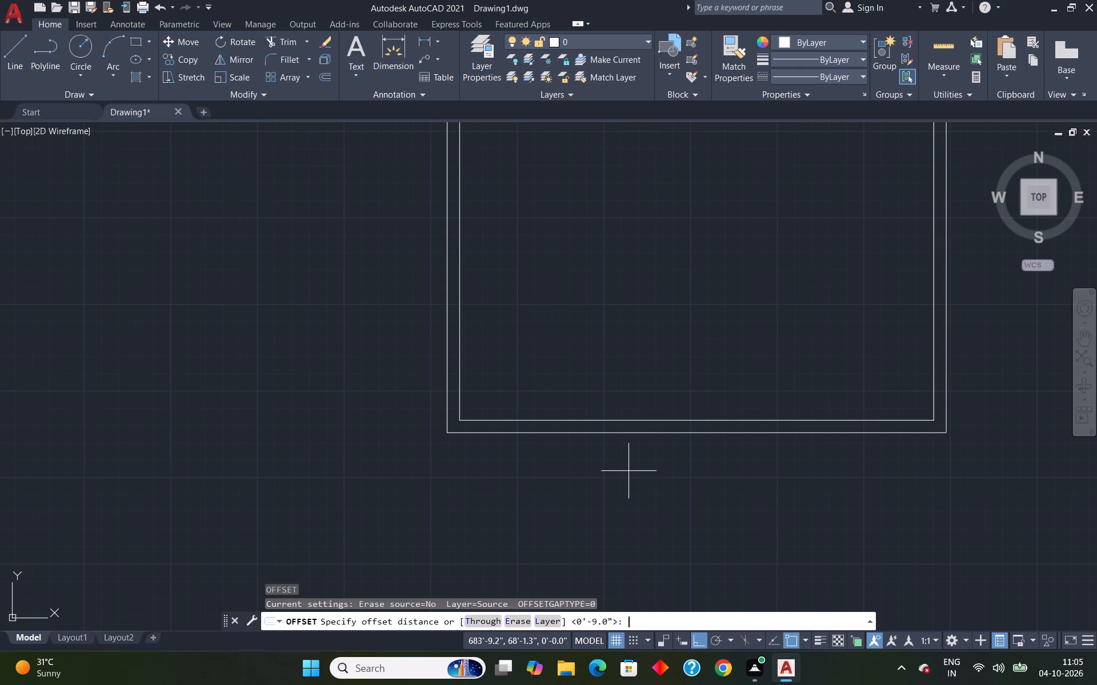
text(9'6")
key(Return)
drag(460, 408, 468, 408)
click(722, 381)
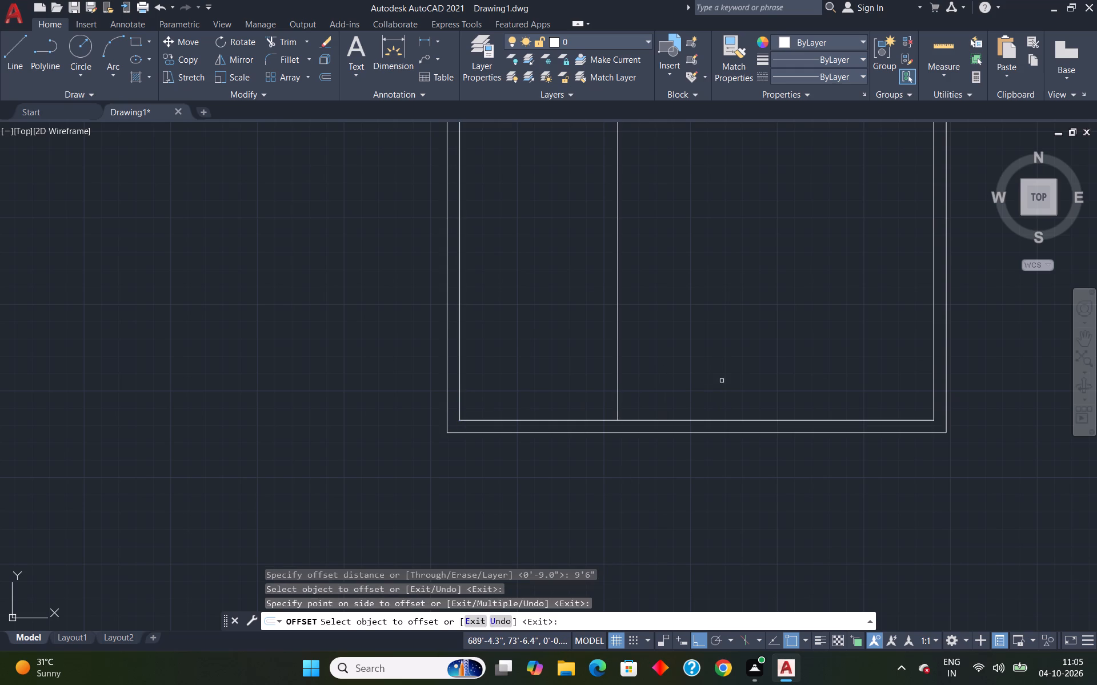
scroll(708, 412, down, 4)
scroll(714, 357, up, 1)
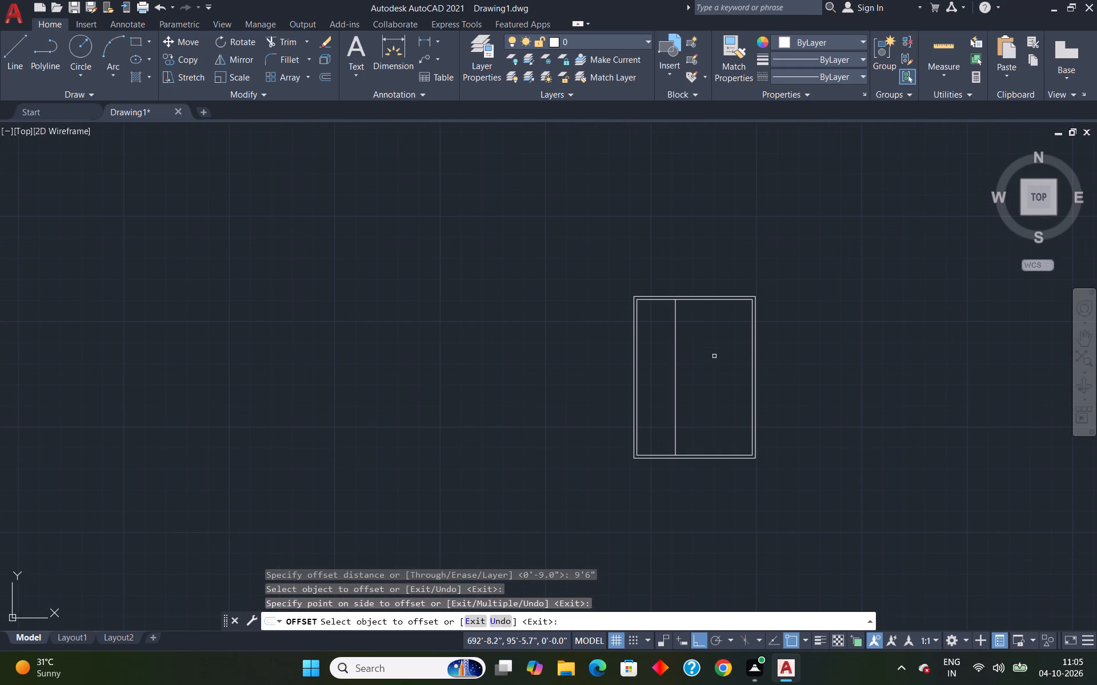
key(Escape)
Offset the inner bottom wall line 8' upward into the plan.
key(space)
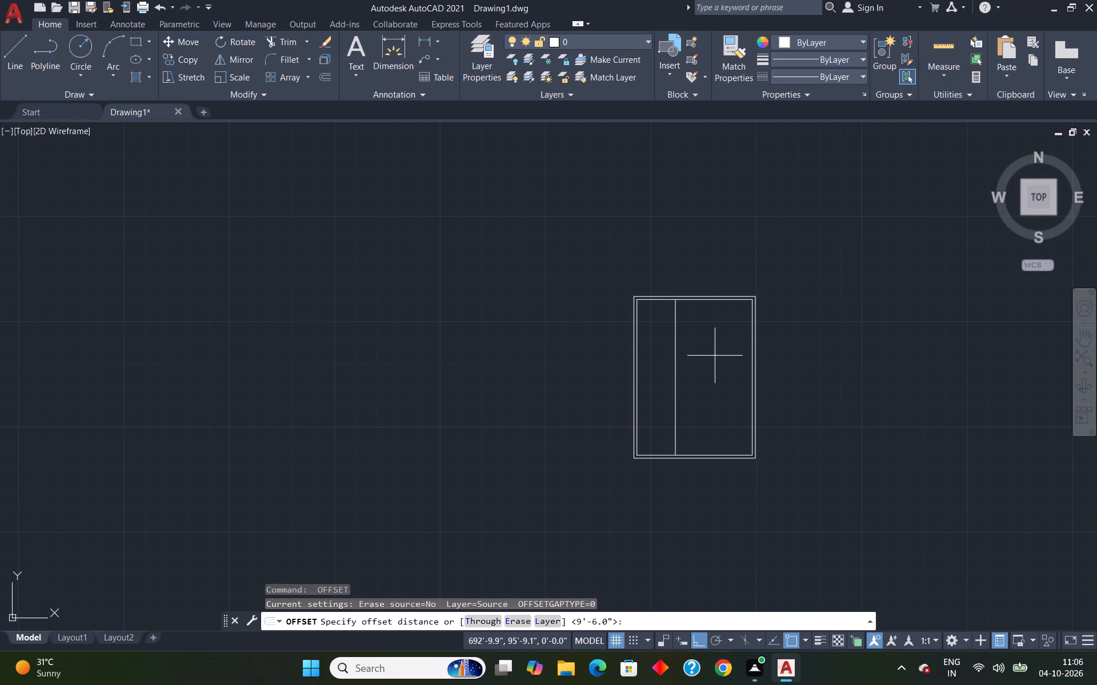
text(8')
key(Return)
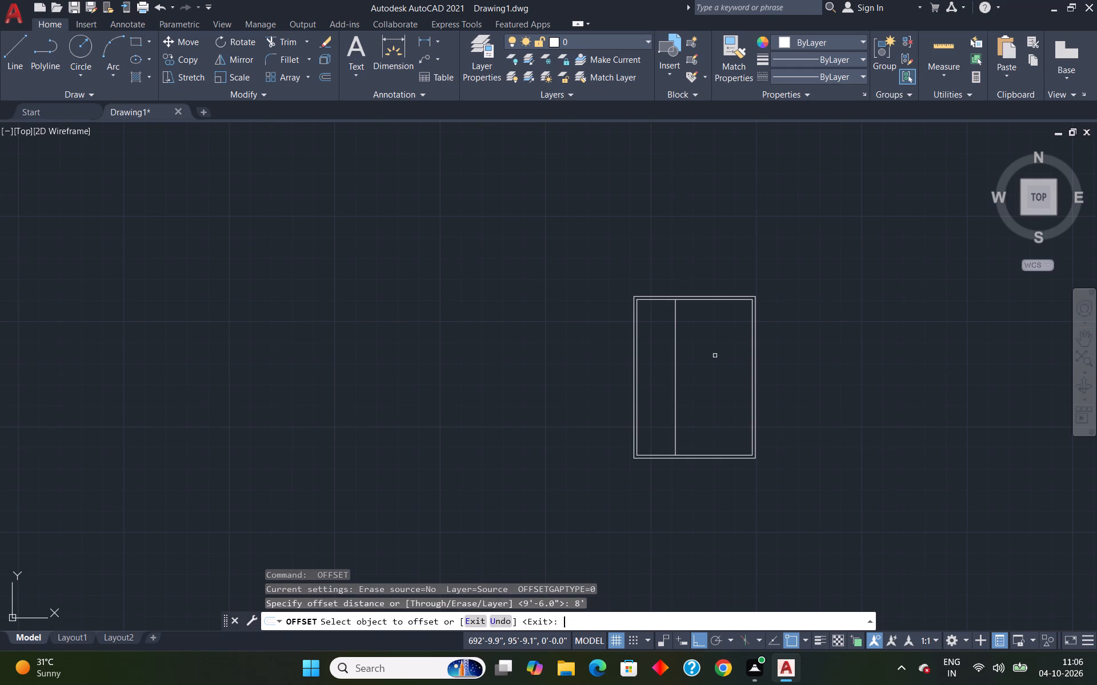
scroll(672, 458, up, 2)
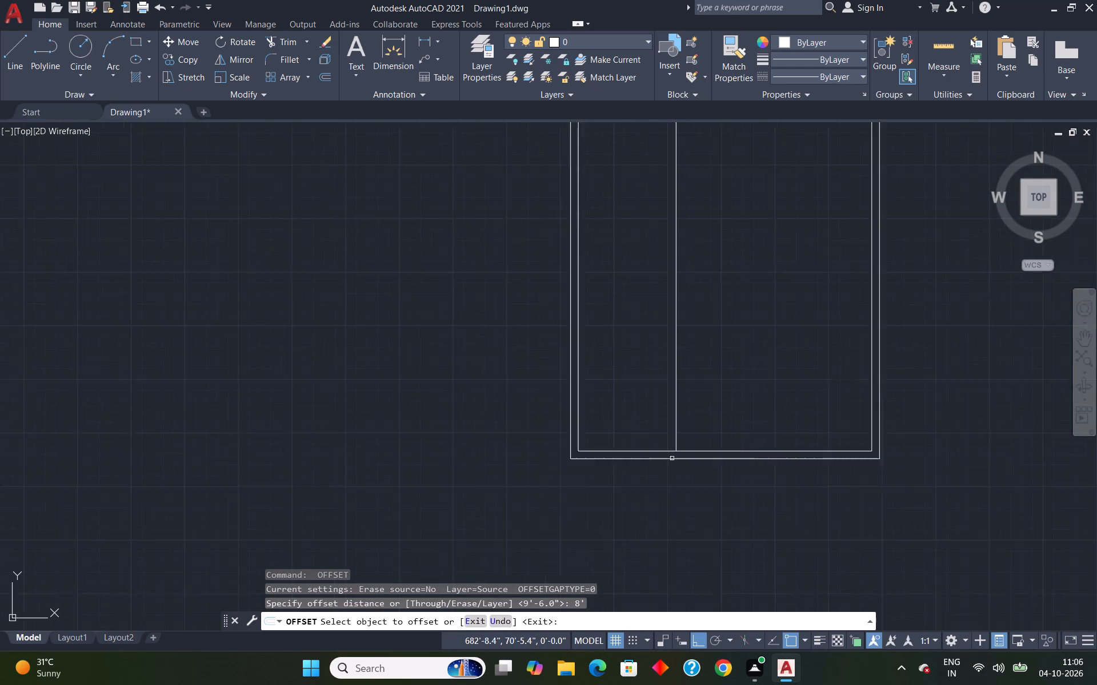
scroll(672, 458, up, 1)
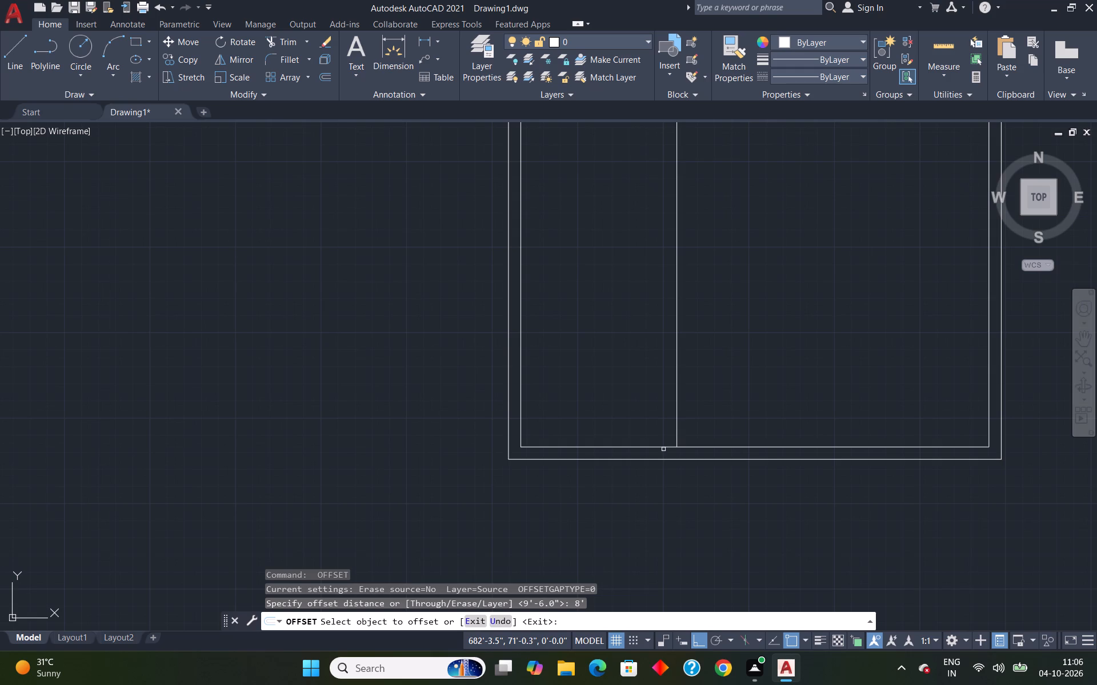
click(661, 447)
click(678, 370)
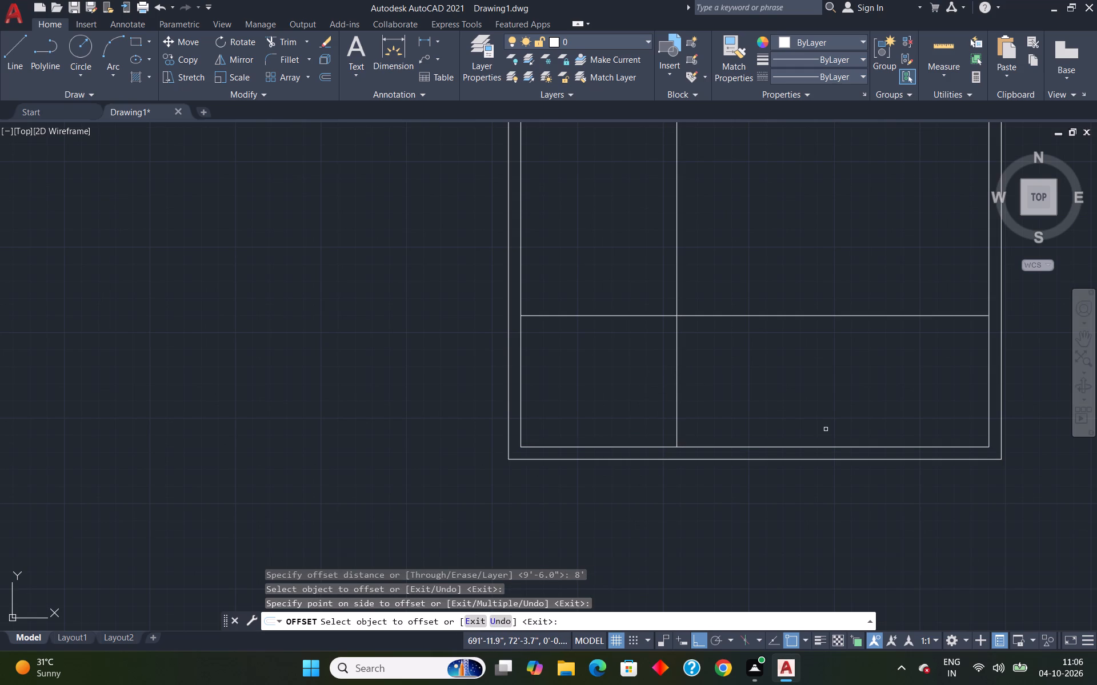
key(Escape)
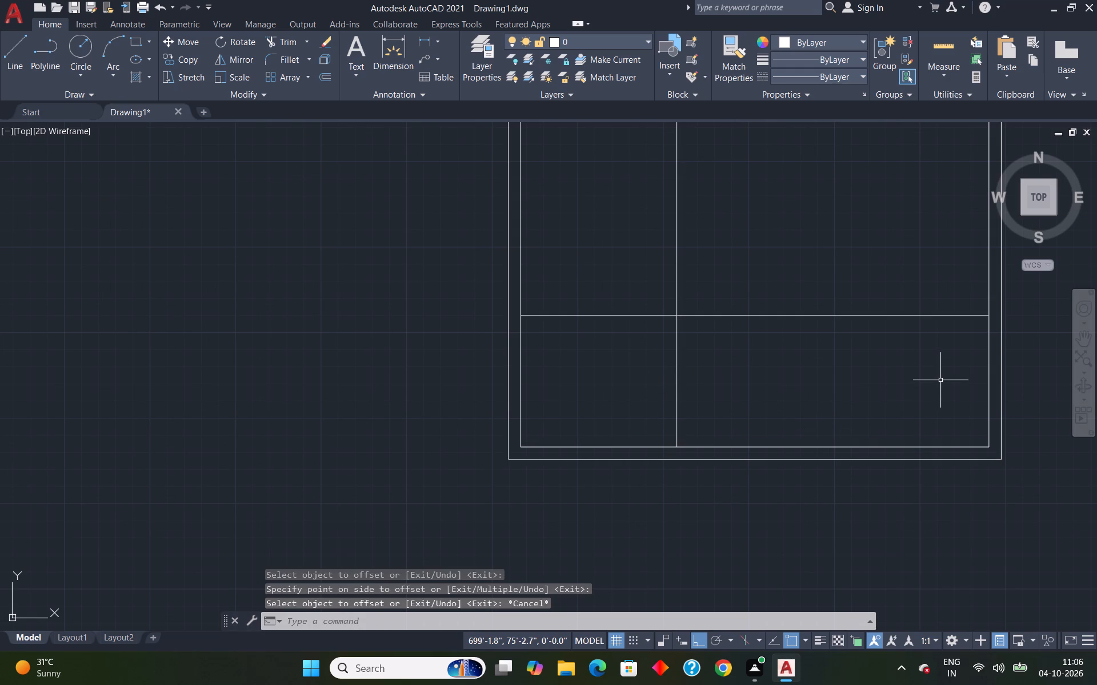
Trim the two new lines beyond their crossing, leaving a closed rectangle in the plan's lower-left corner.
text(tr)
key(Return)
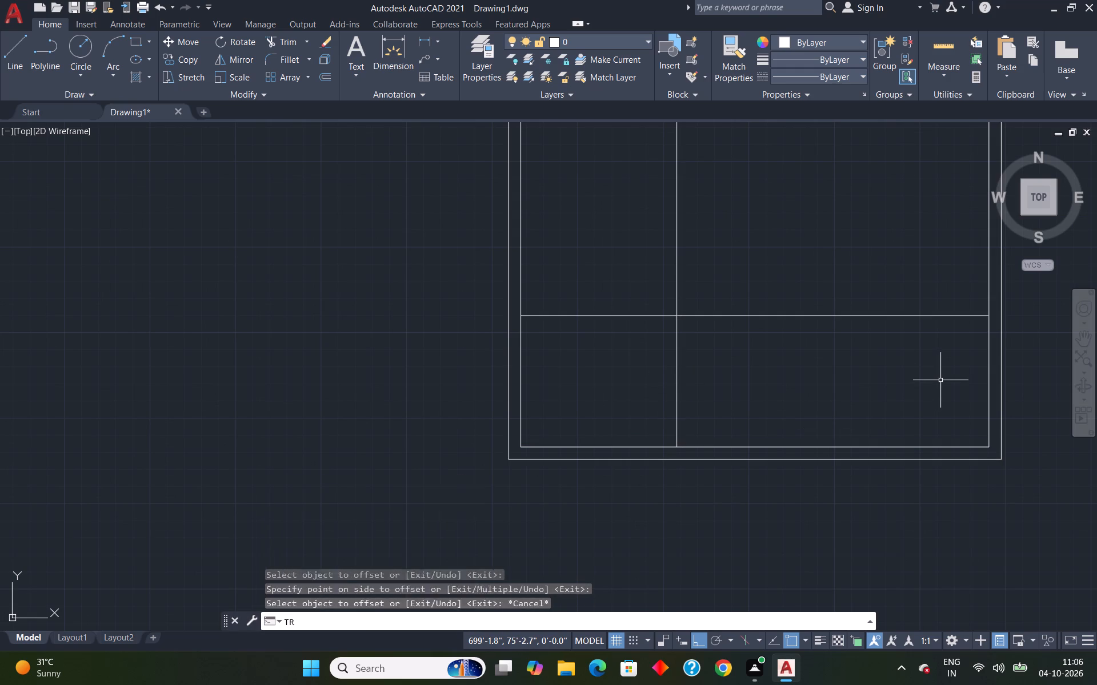
drag(623, 217, 736, 232)
drag(802, 253, 805, 348)
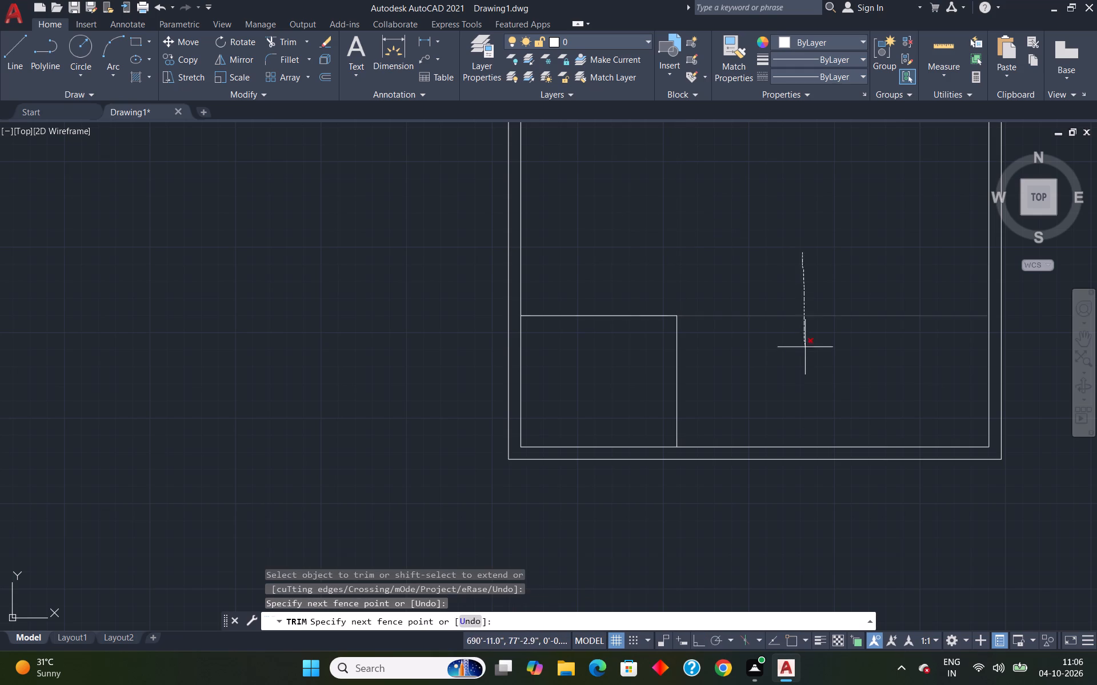
drag(805, 348, 802, 353)
key(Escape)
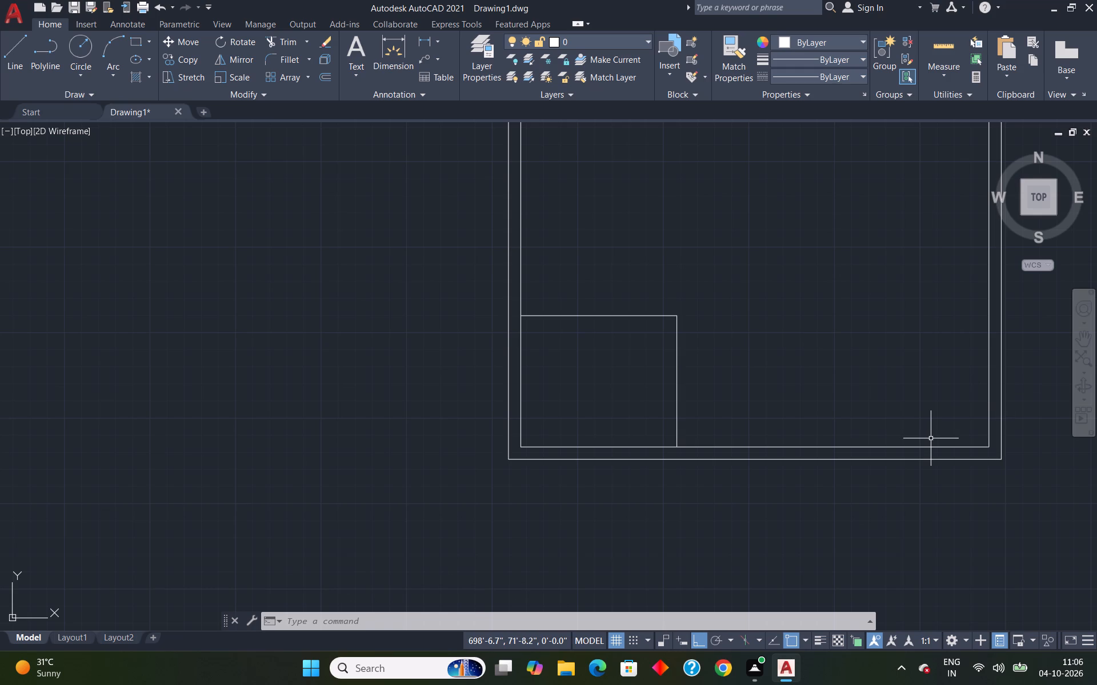
Offset the inner right wall line 10'6" inward to the left.
key(o)
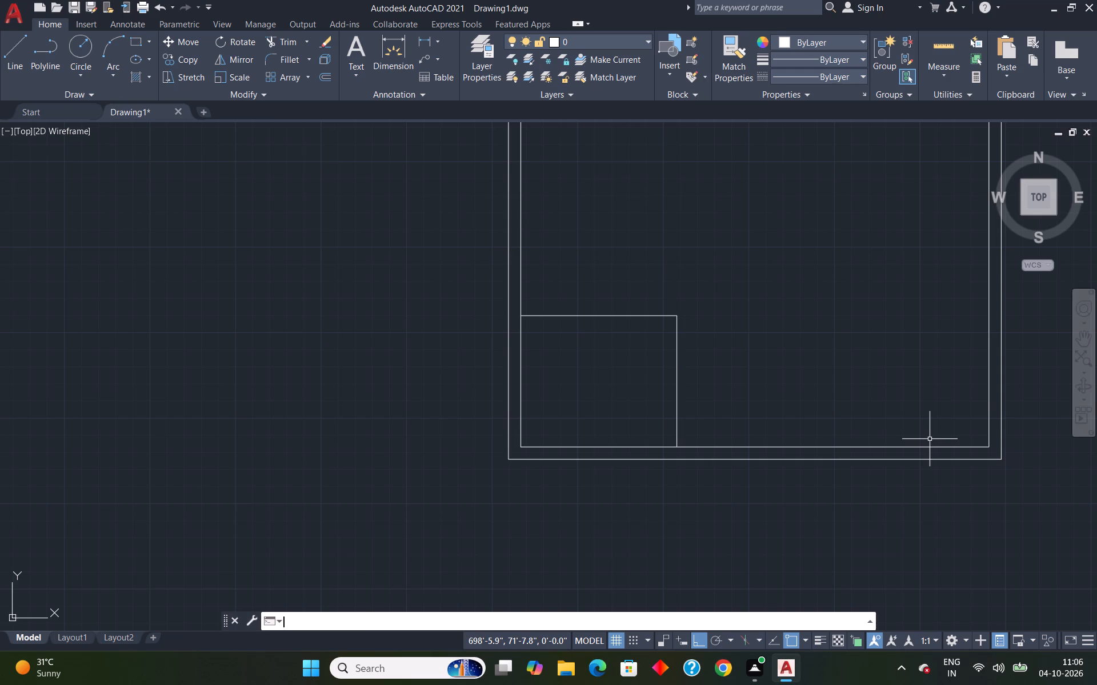
key(Return)
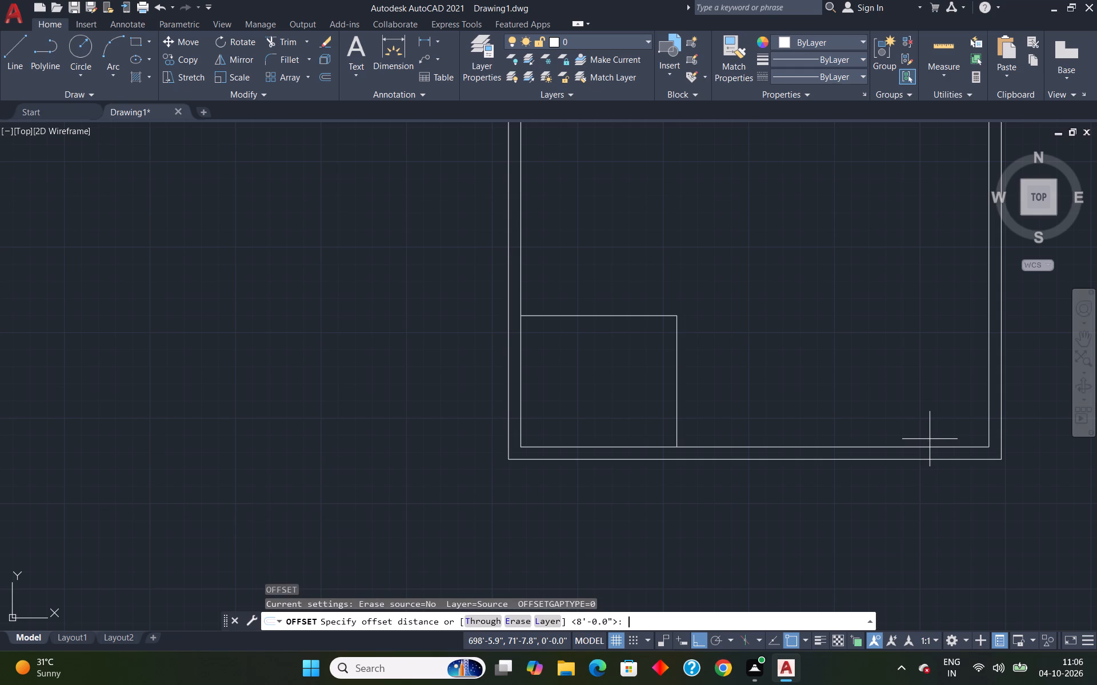
text(10'6")
key(Return)
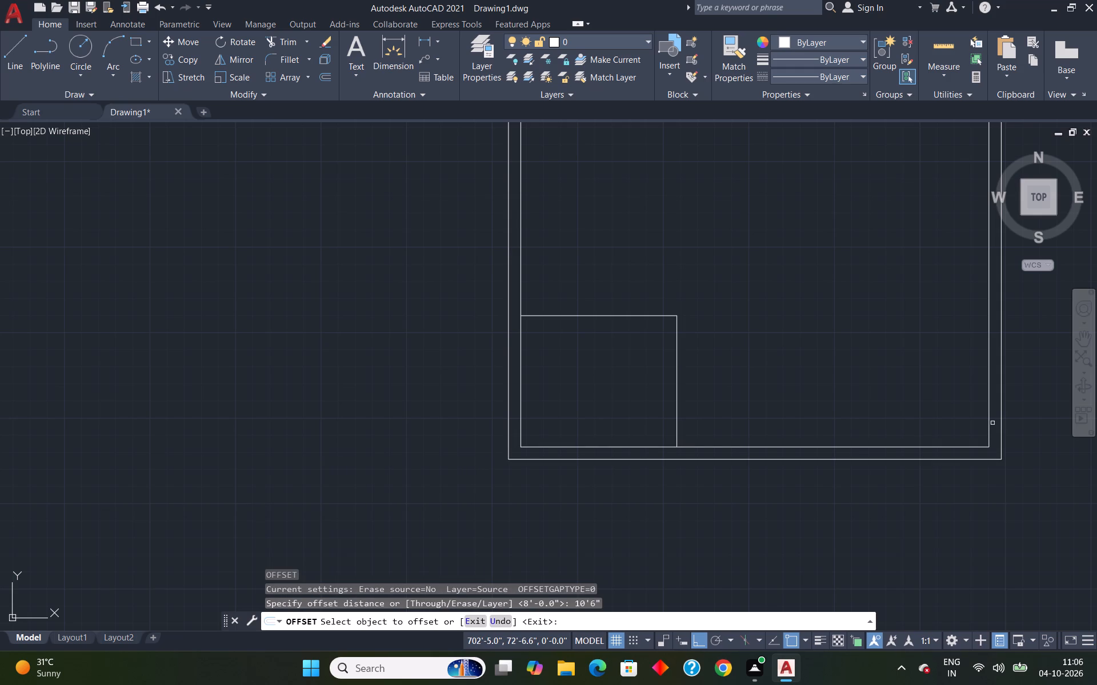
click(989, 417)
click(917, 417)
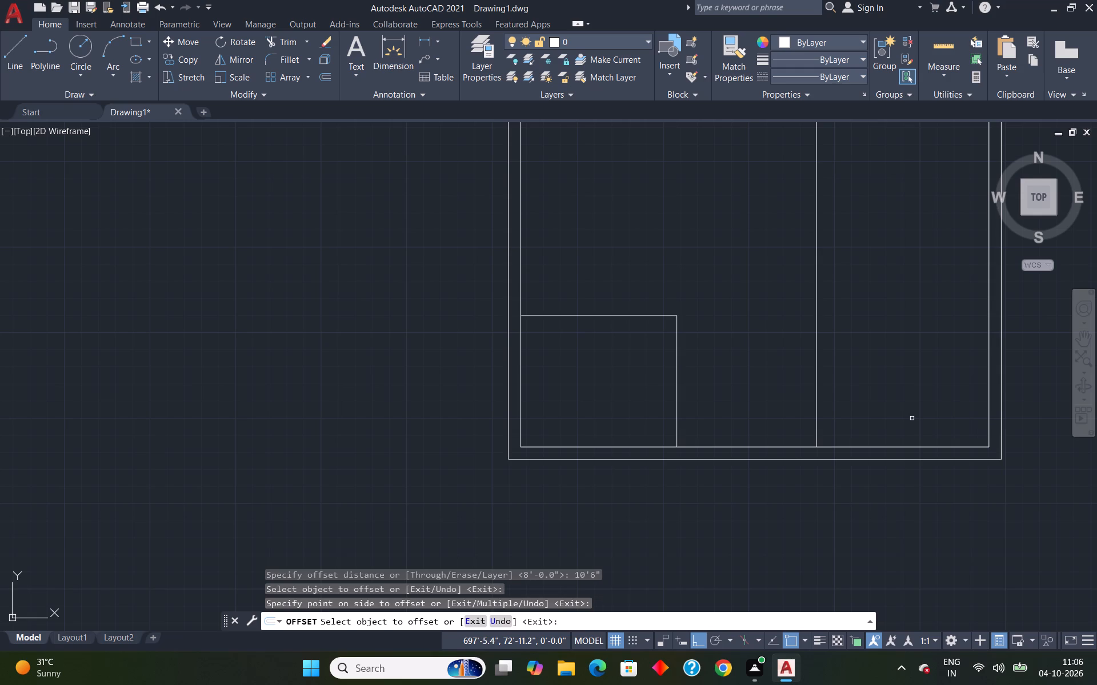
key(Escape)
Offset the inner bottom wall line 16' upward across the plan.
key(space)
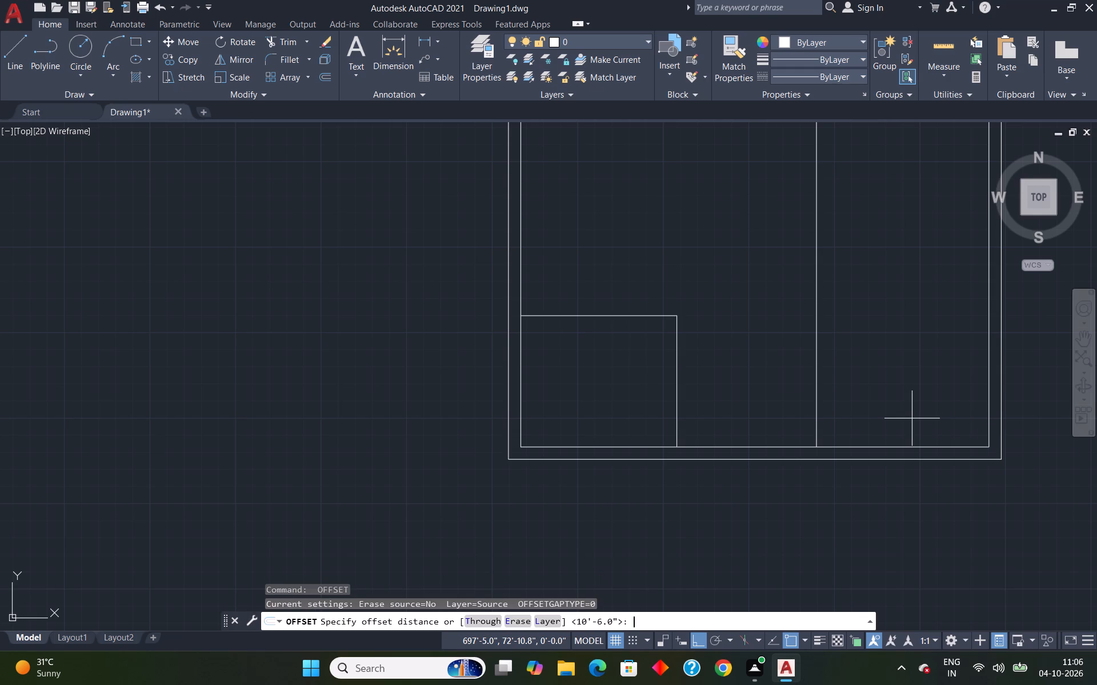
text(16')
key(Return)
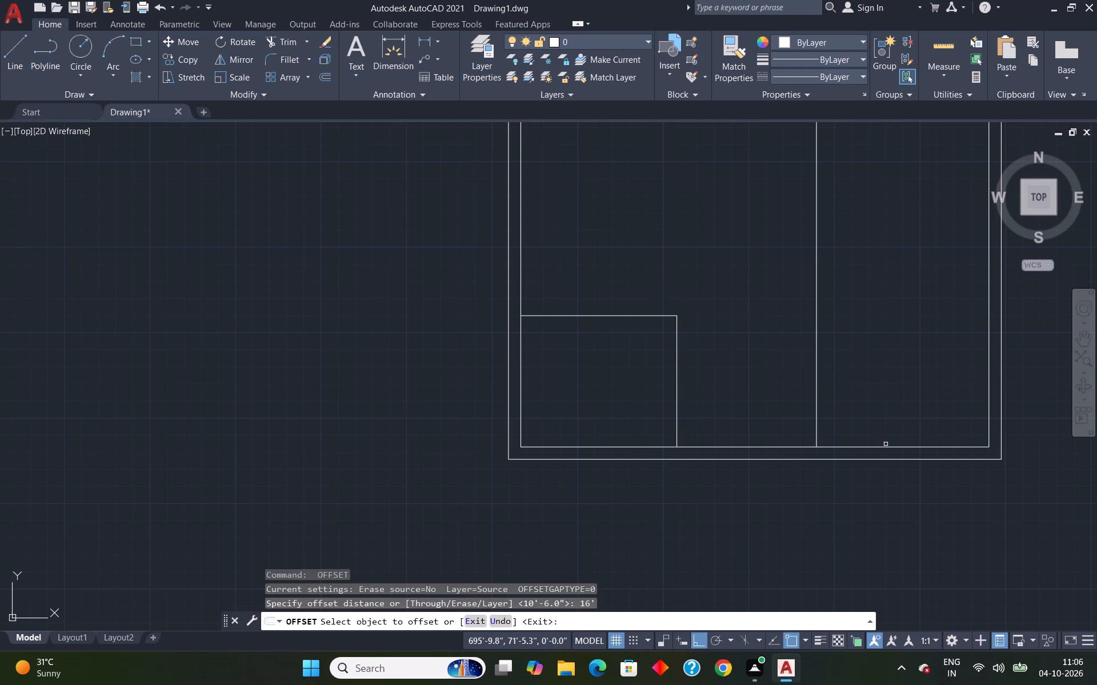
click(886, 445)
click(884, 448)
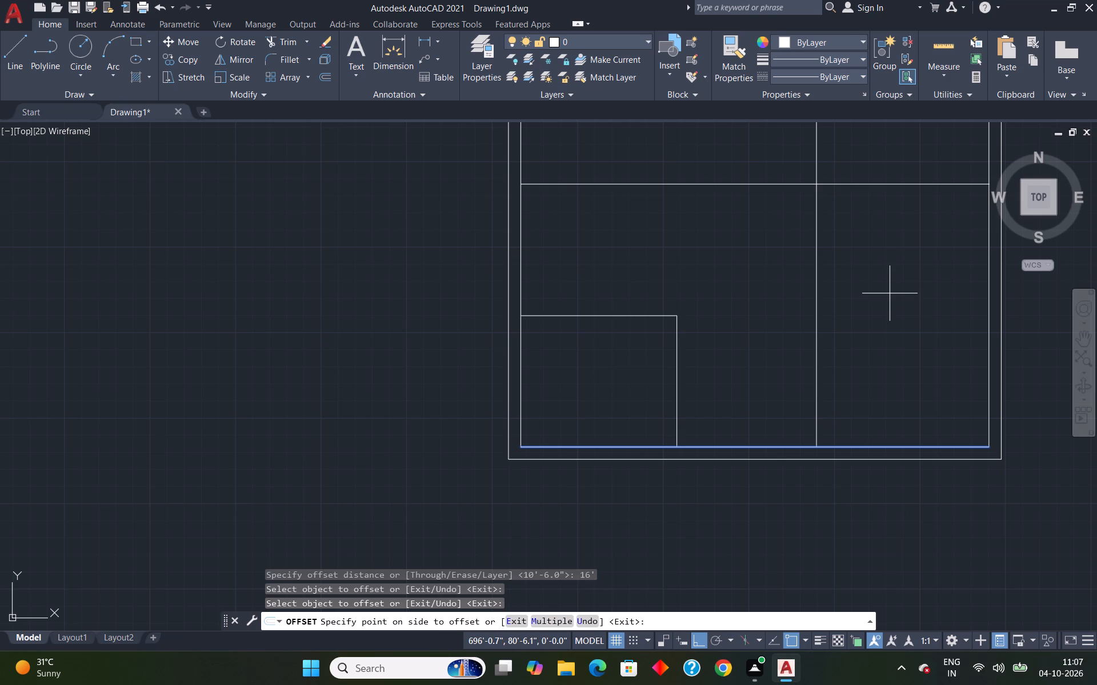
click(890, 293)
key(Escape)
Trim the part of the right-hand vertical partition line above the 16' horizontal line.
text(tr)
key(Return)
drag(843, 150, 830, 156)
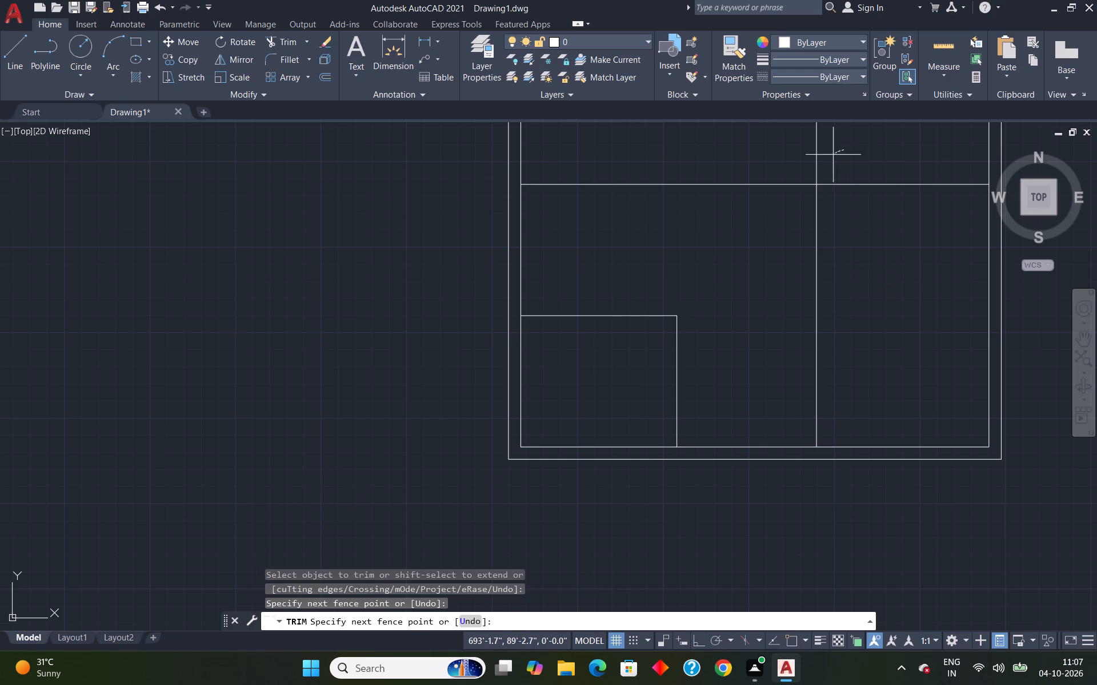
drag(830, 156, 775, 166)
key(Escape)
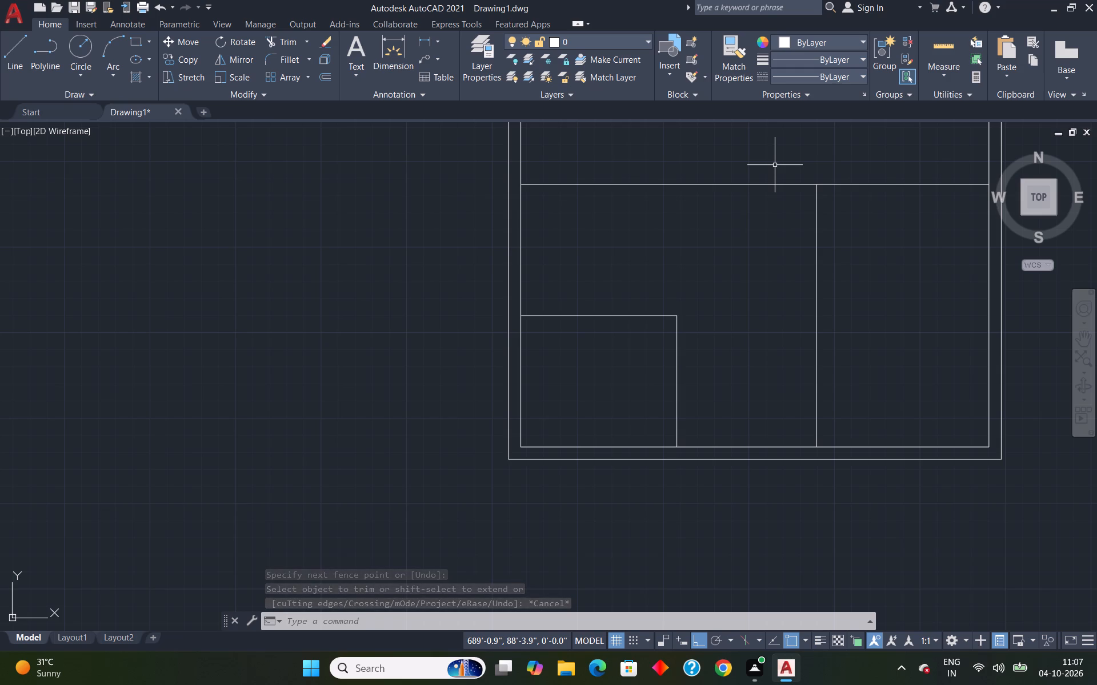
Offset the 16' horizontal partition line 9" upward to give the wall its thickness.
key(o)
key(Return)
text(9")
key(Return)
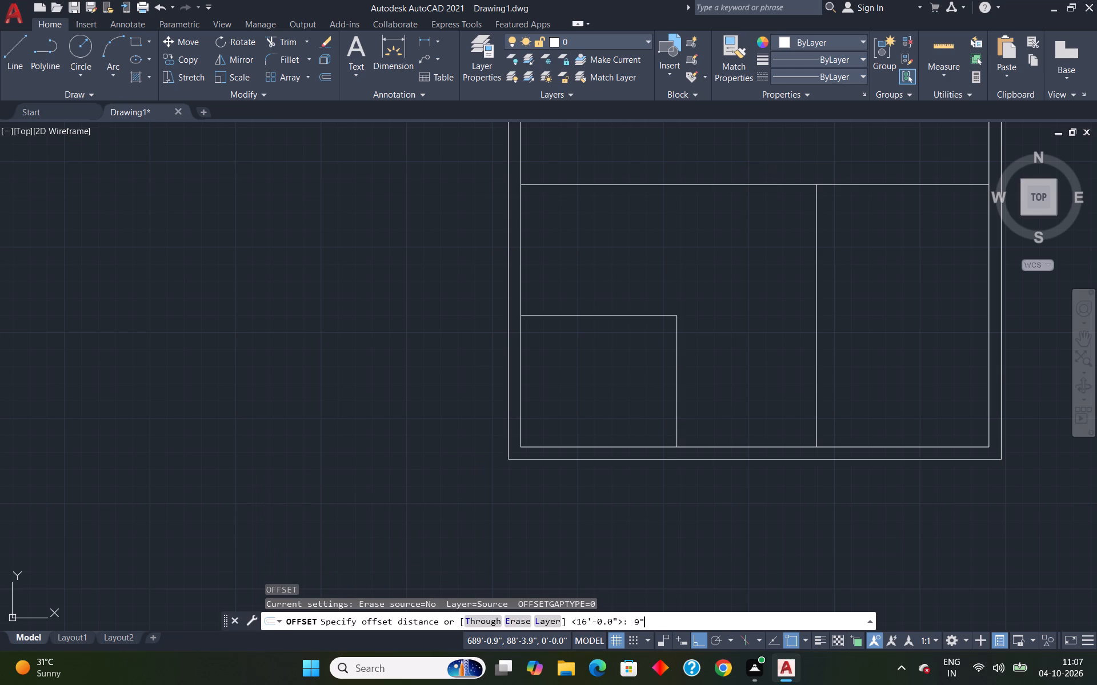
click(791, 183)
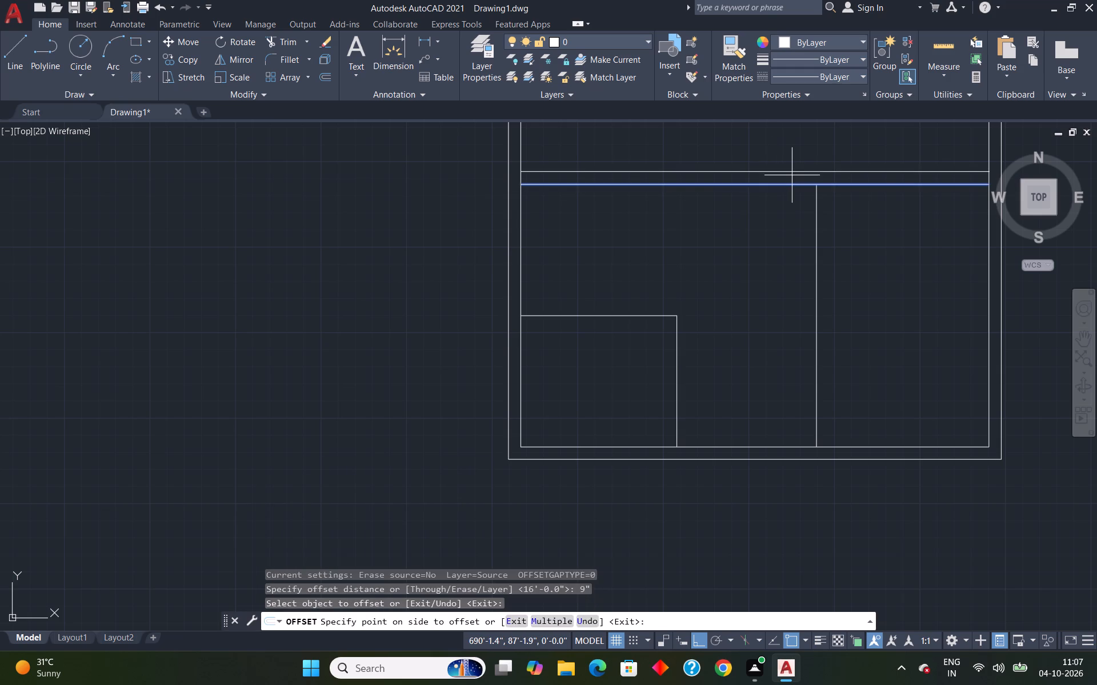
click(792, 172)
key(Escape)
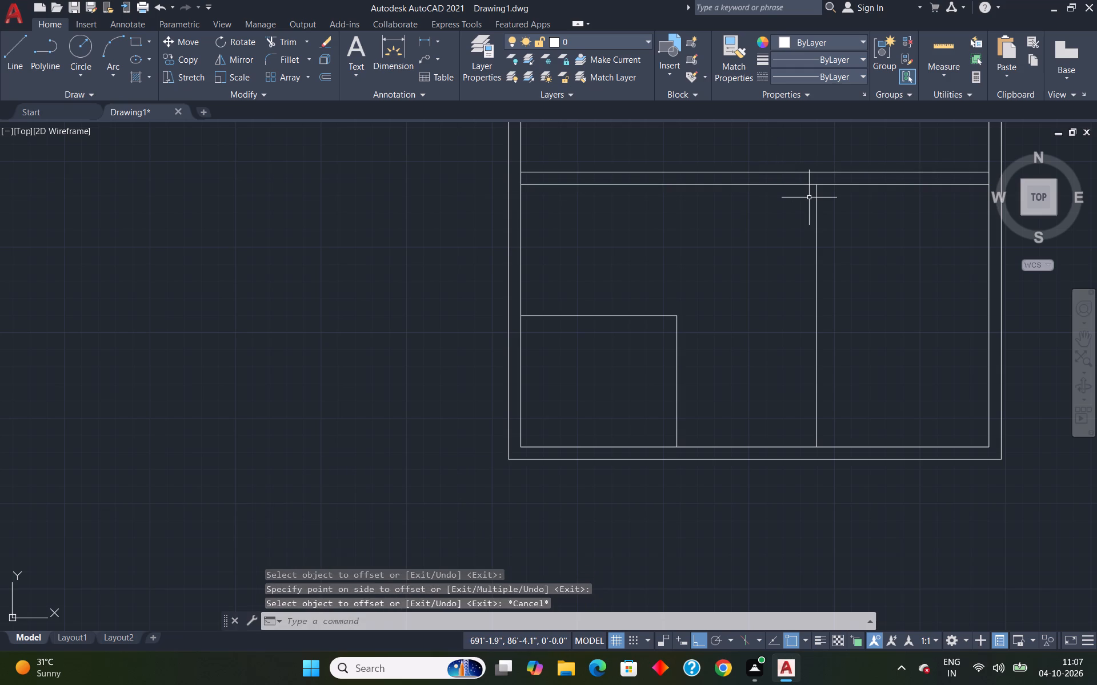
Extend the right-hand vertical partition line up to the upper line of the horizontal wall.
text(ex)
key(Return)
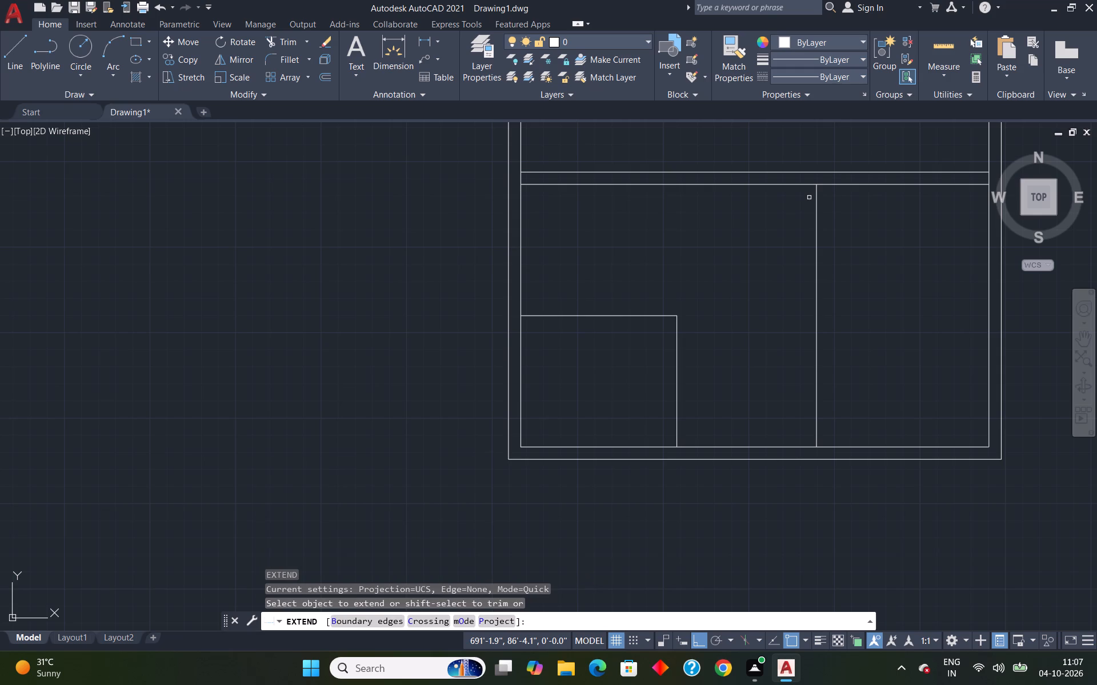
click(818, 195)
key(Escape)
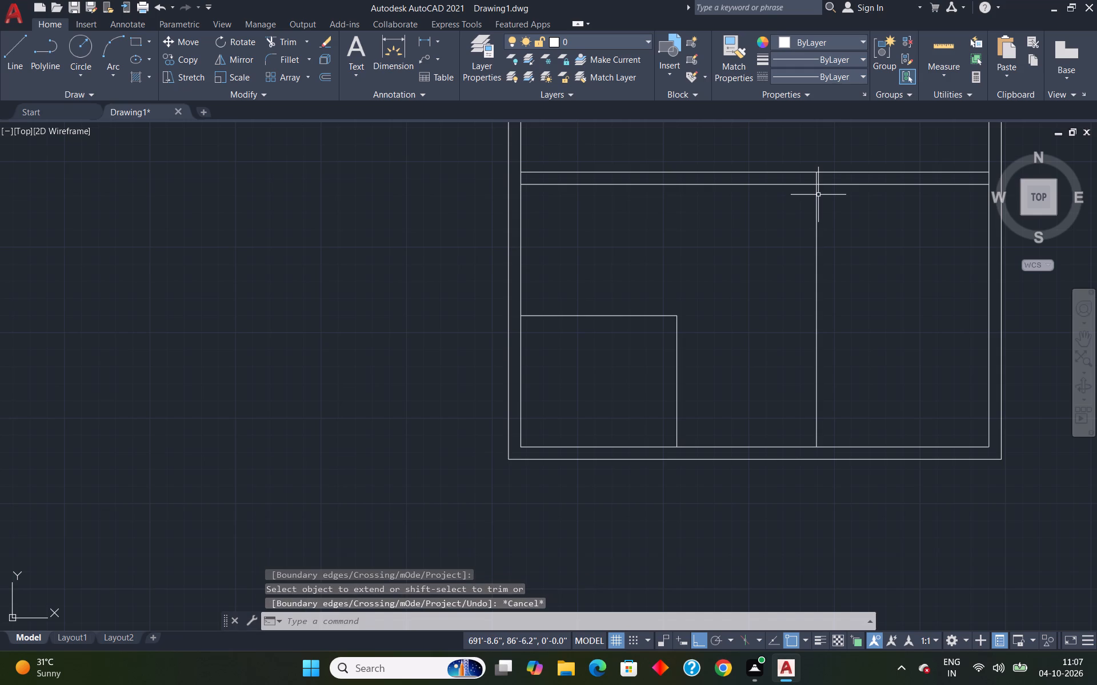
Offset the right-hand vertical partition line 9" to the left to give the wall its thickness.
key(o)
key(Return)
key(Return)
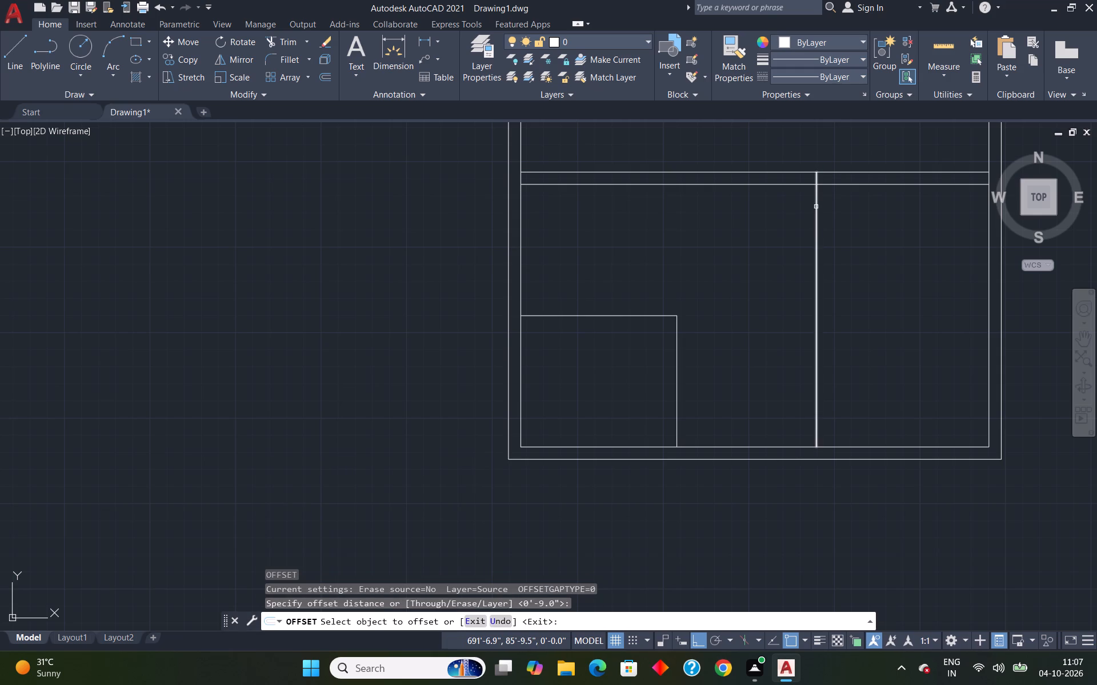
click(816, 207)
click(779, 215)
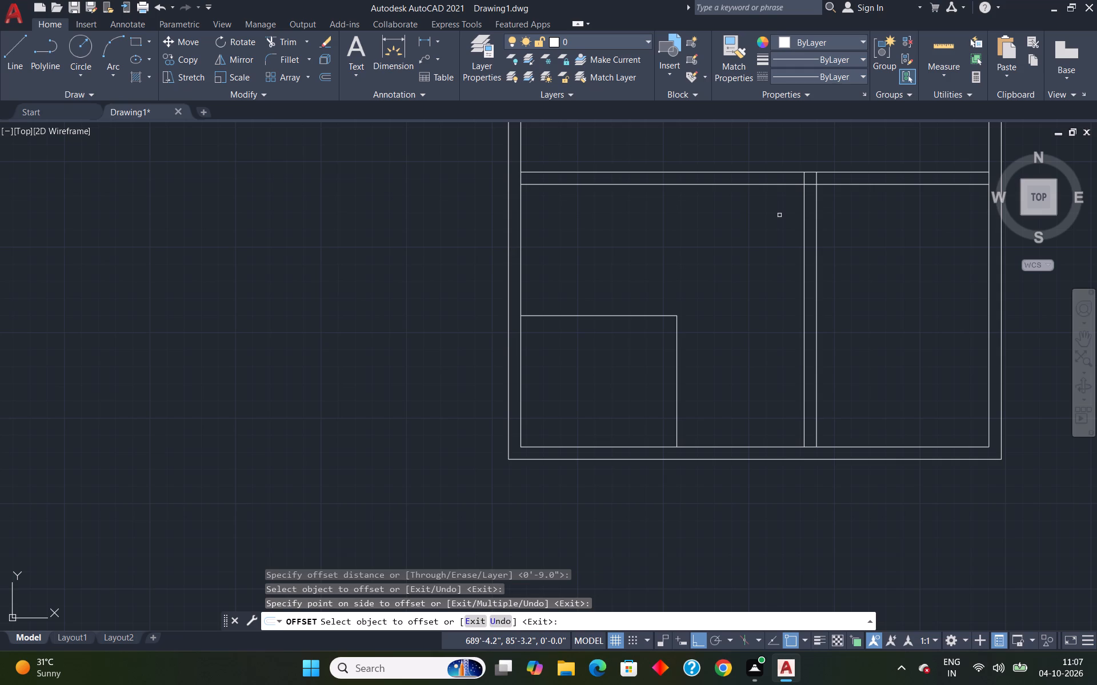
key(Escape)
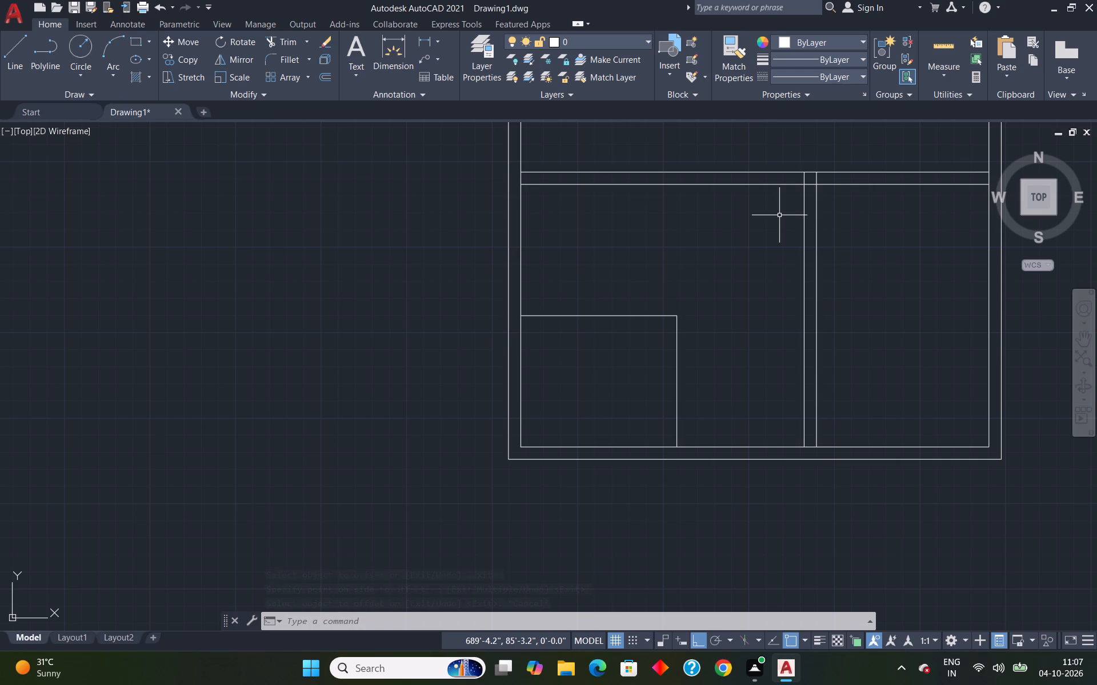
Draw a 5' by 5' corner room in lines, starting 5' below the horizontal wall on the vertical wall's left face and closing at the horizontal wall.
key(l)
key(Return)
text(tk)
key(Return)
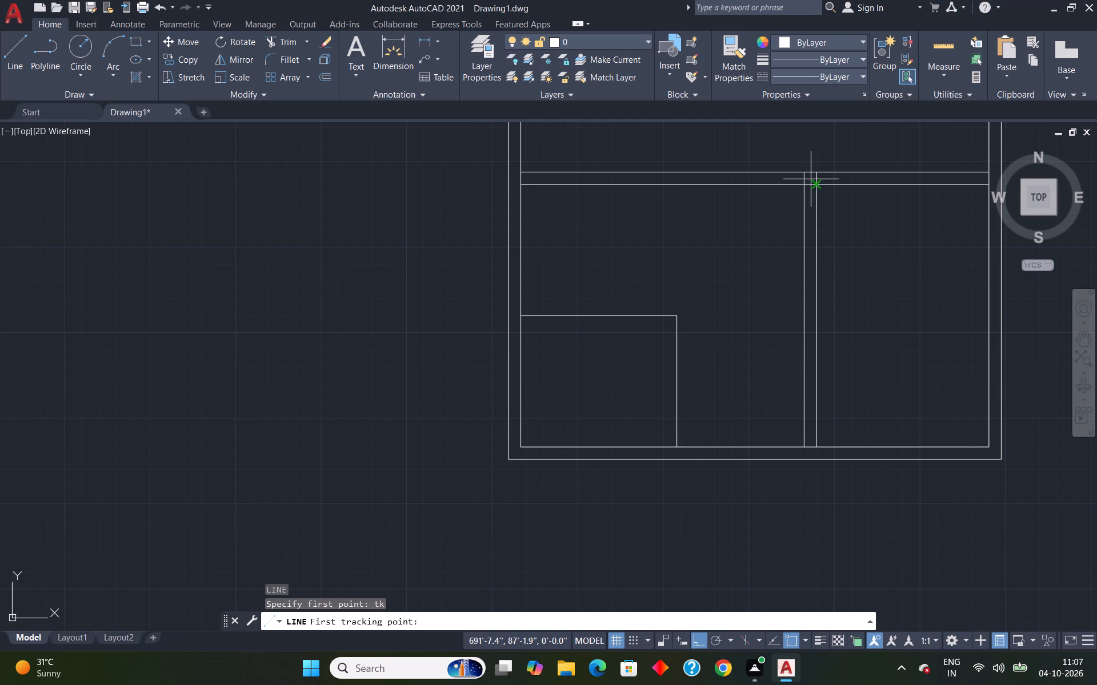
click(804, 184)
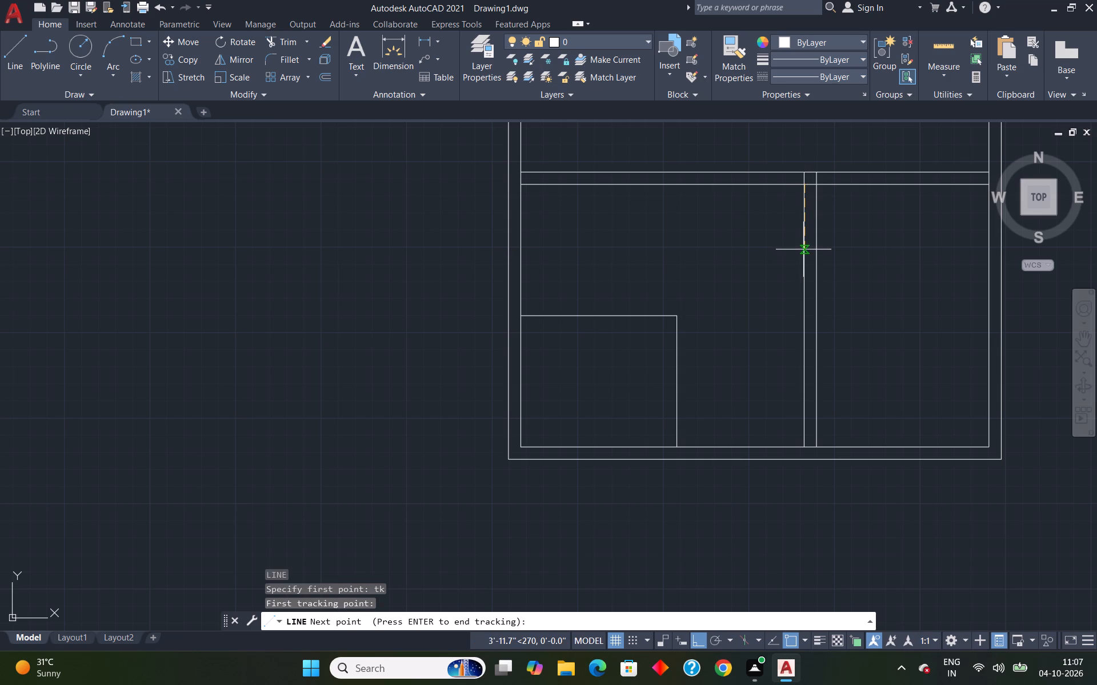
text(5')
key(Return)
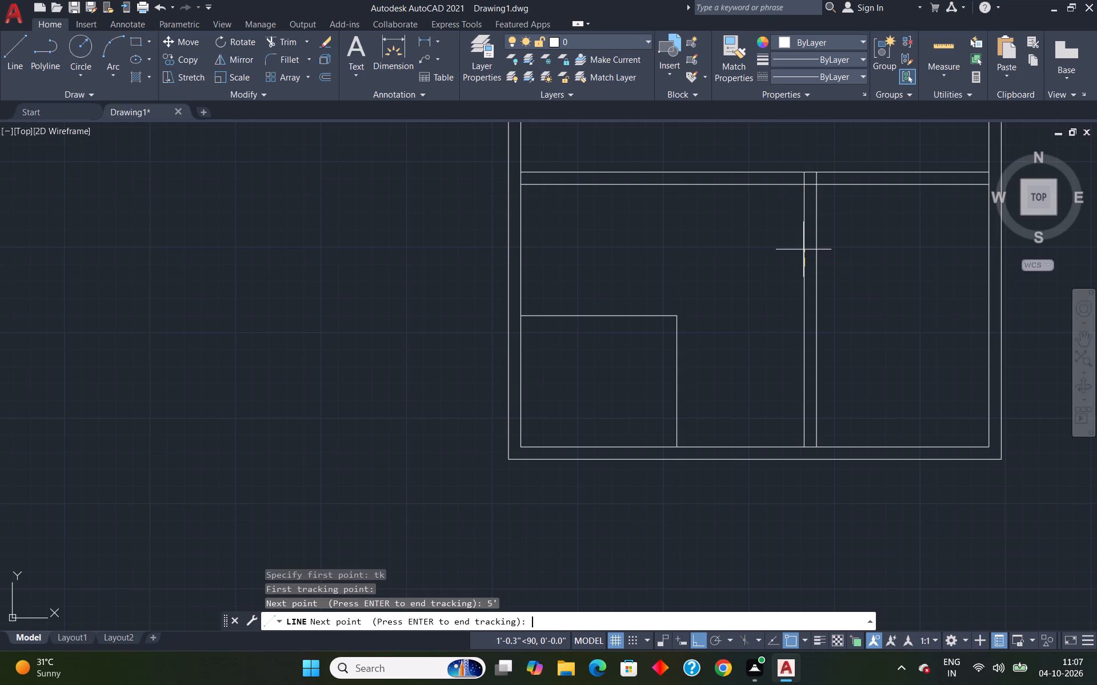
key(Return)
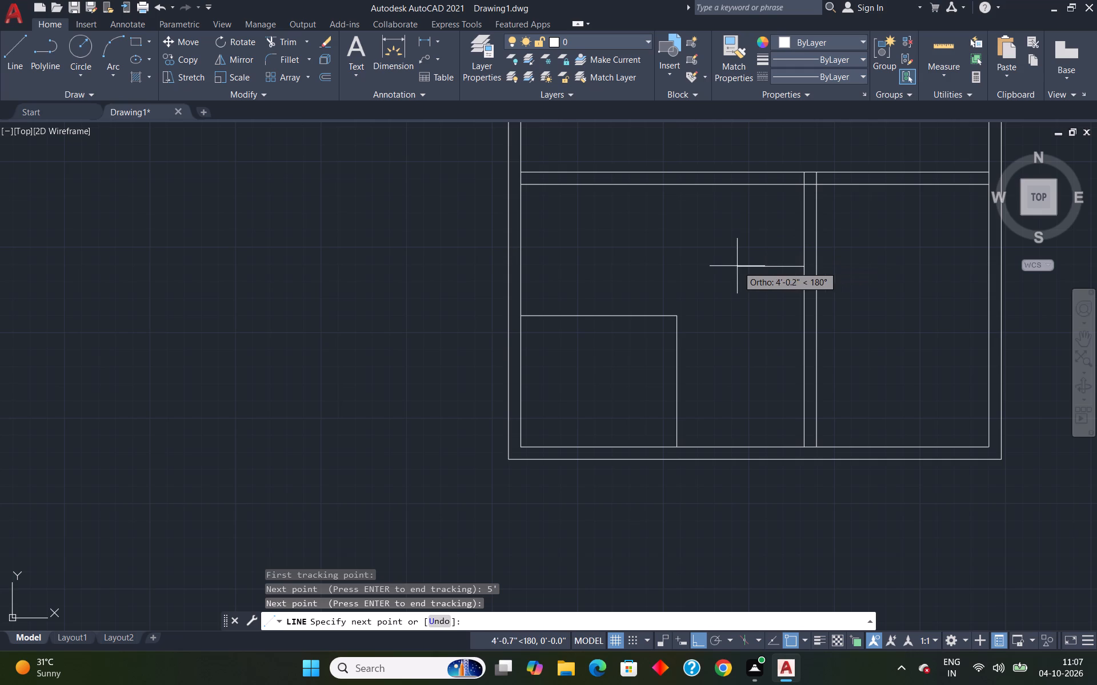
text(5')
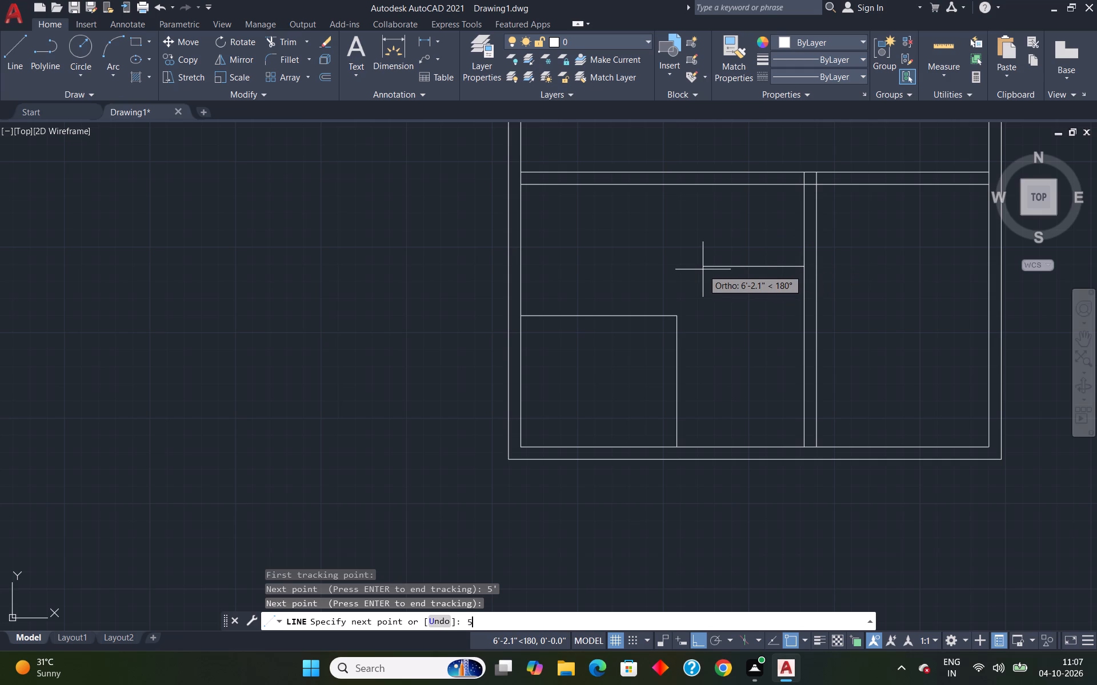
key(Return)
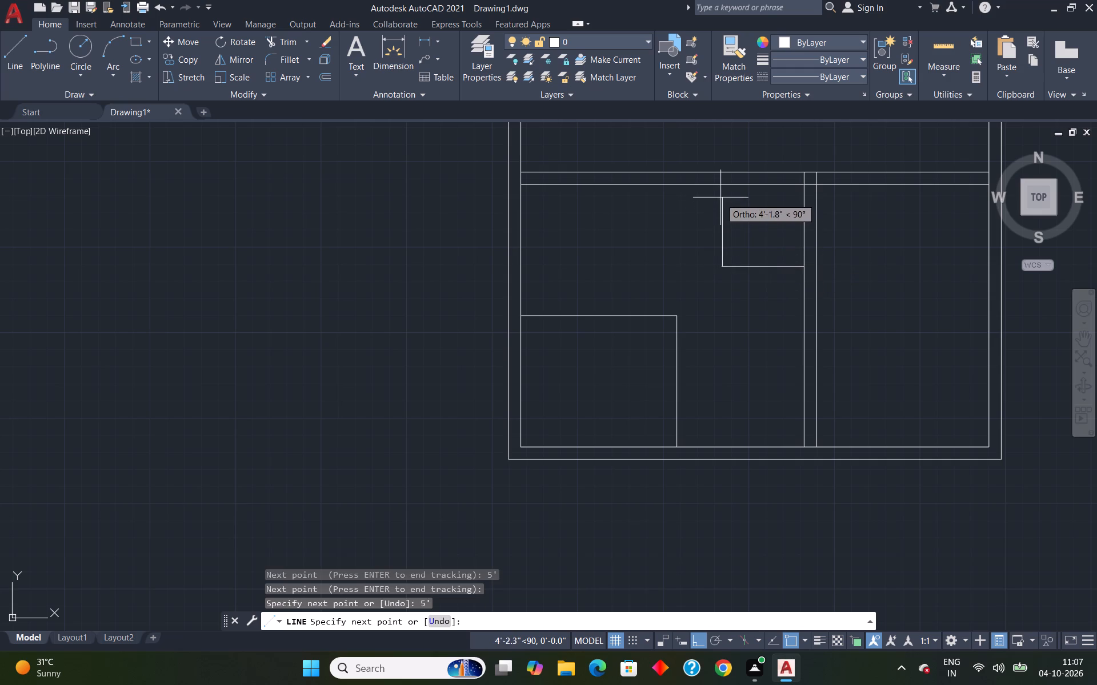
click(722, 187)
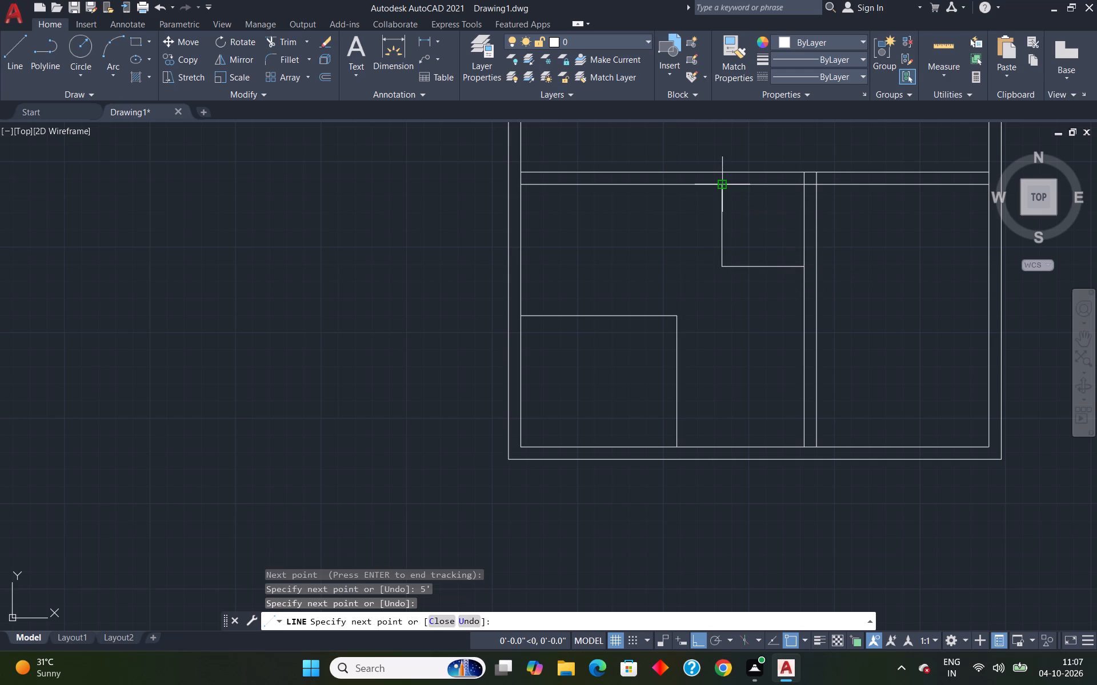
key(Escape)
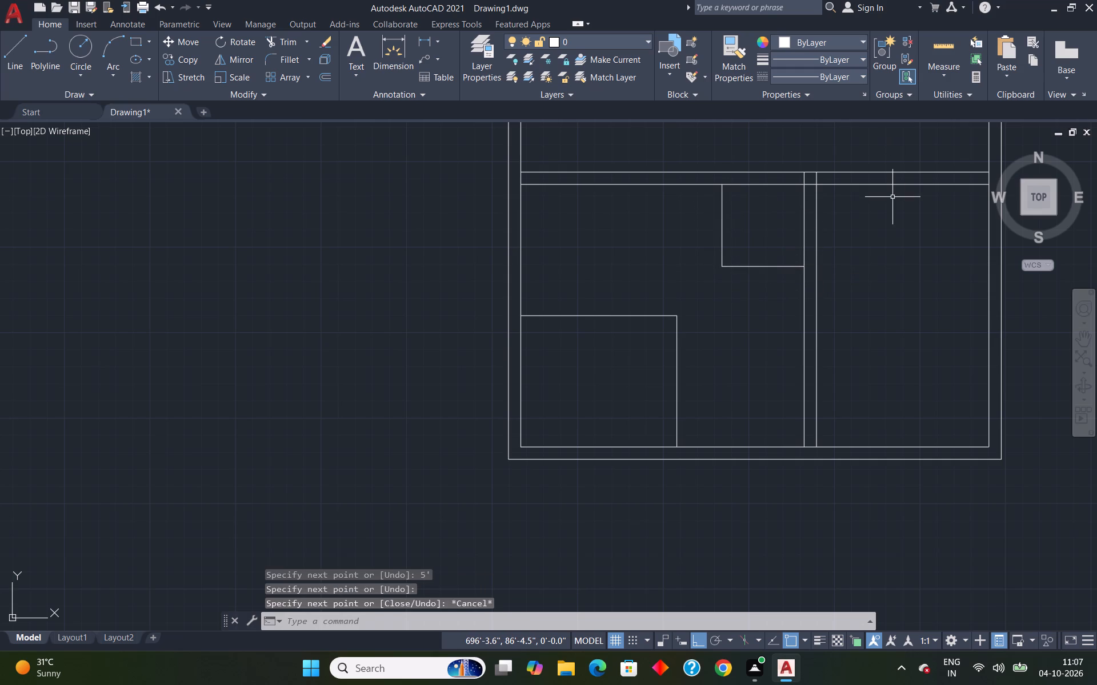
Offset the small room's bottom line downward and its left line outward by 9" for wall thickness.
key(o)
key(Return)
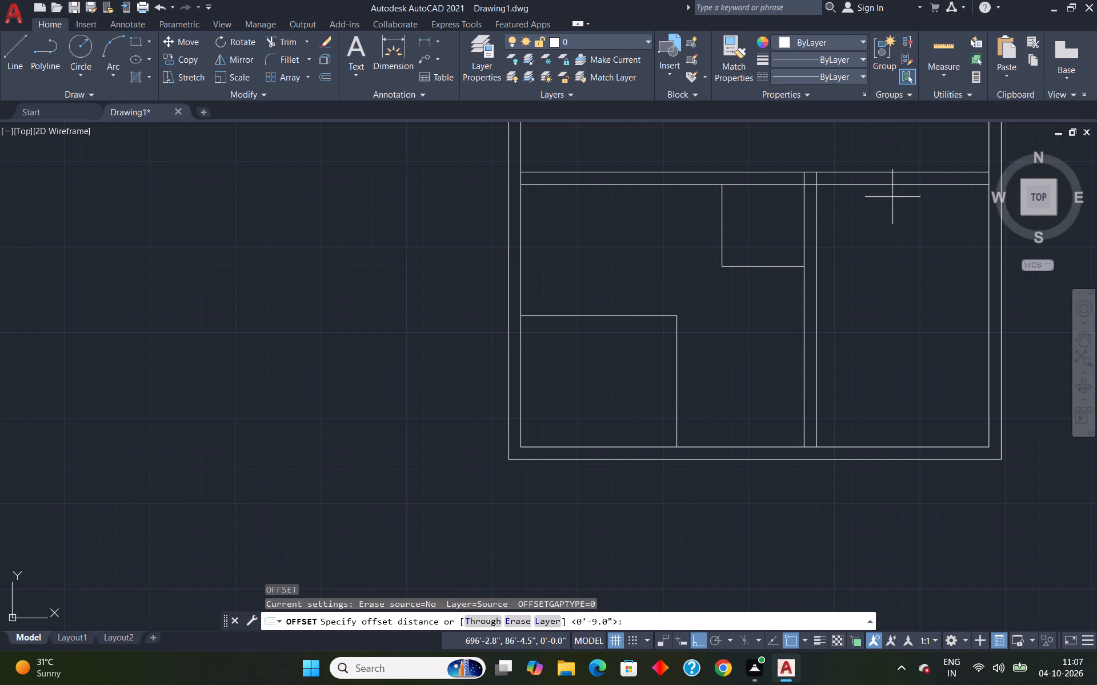
key(Return)
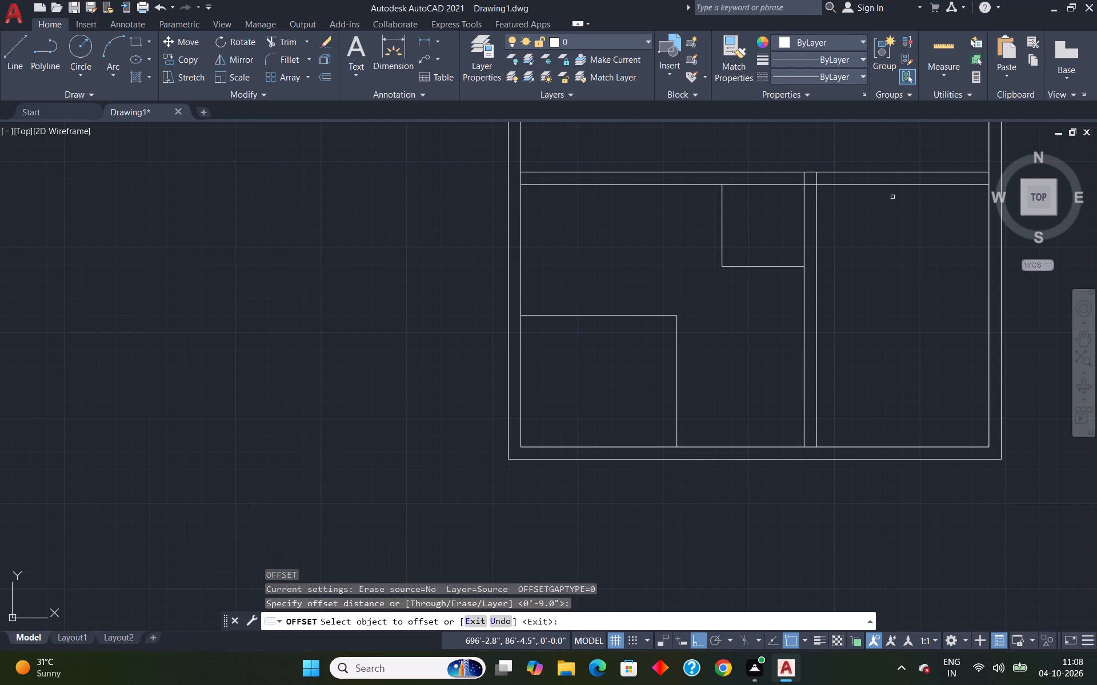
click(754, 266)
click(755, 280)
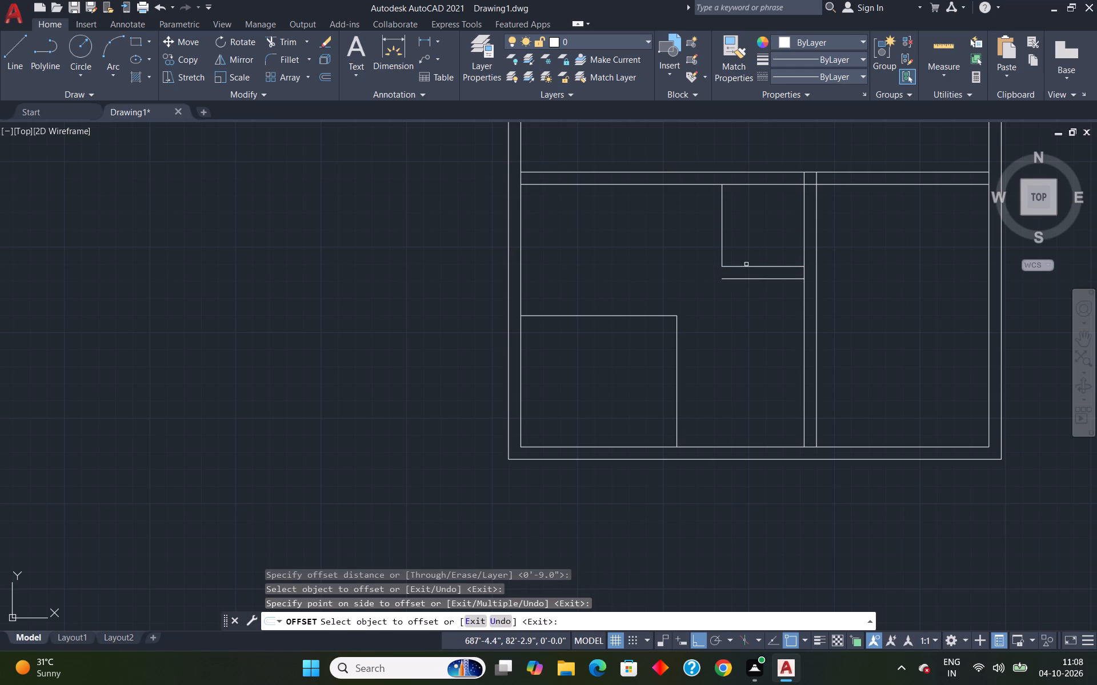
click(722, 236)
click(689, 245)
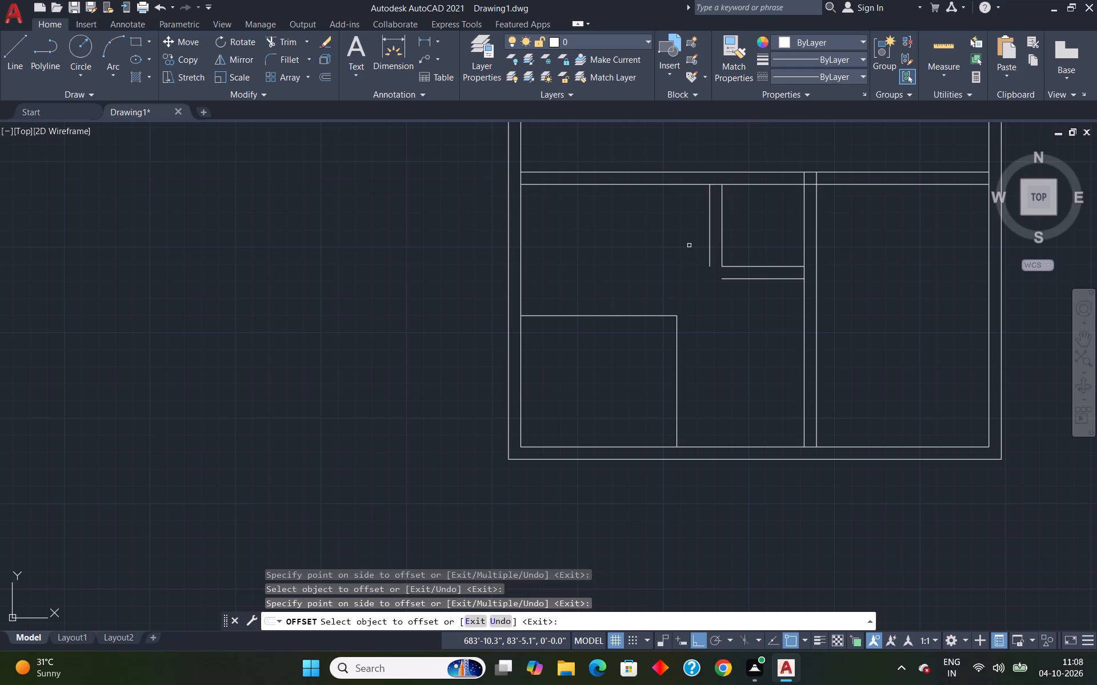
key(Escape)
Fillet the two outer offset lines of the small room into a sharp corner at zero radius.
key(f)
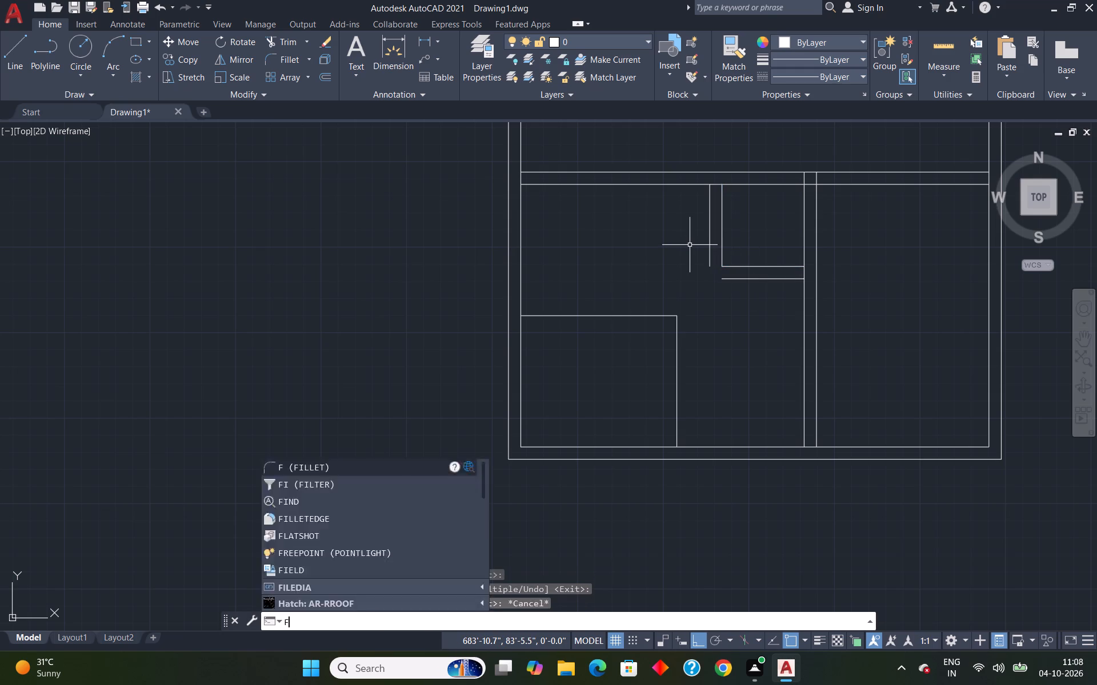
key(Return)
click(711, 252)
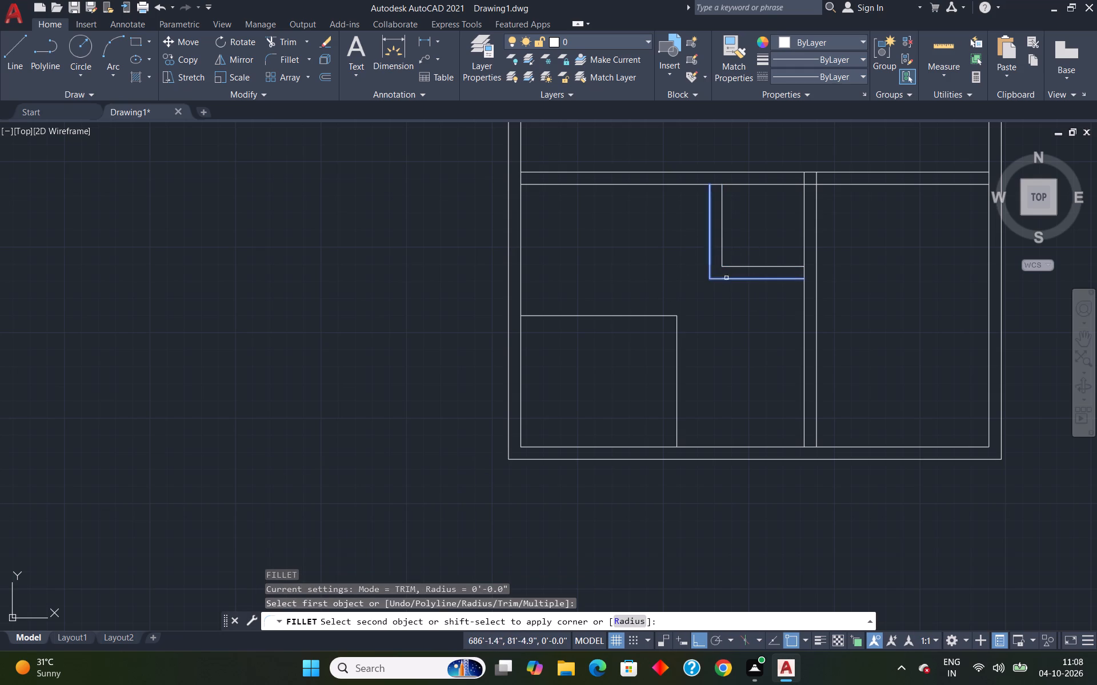
click(732, 277)
key(Escape)
Extend both lines of the small room's bottom wall across the vertical partition wall to its right face.
scroll(722, 273, up, 2)
scroll(722, 273, down, 2)
scroll(726, 257, up, 1)
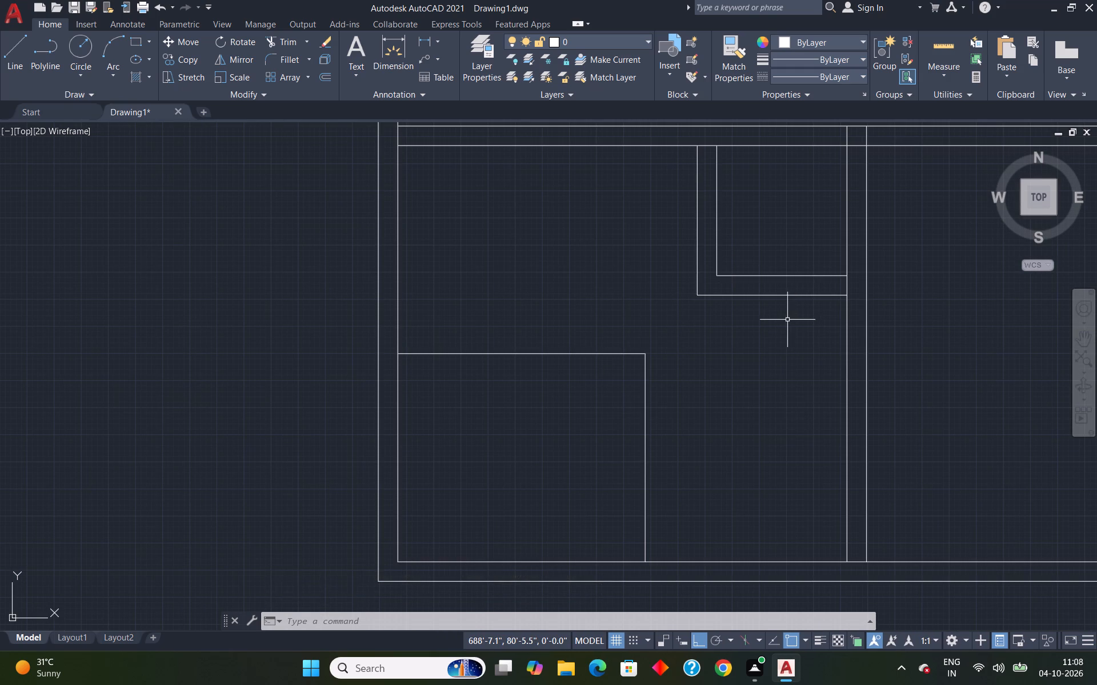
scroll(790, 309, down, 1)
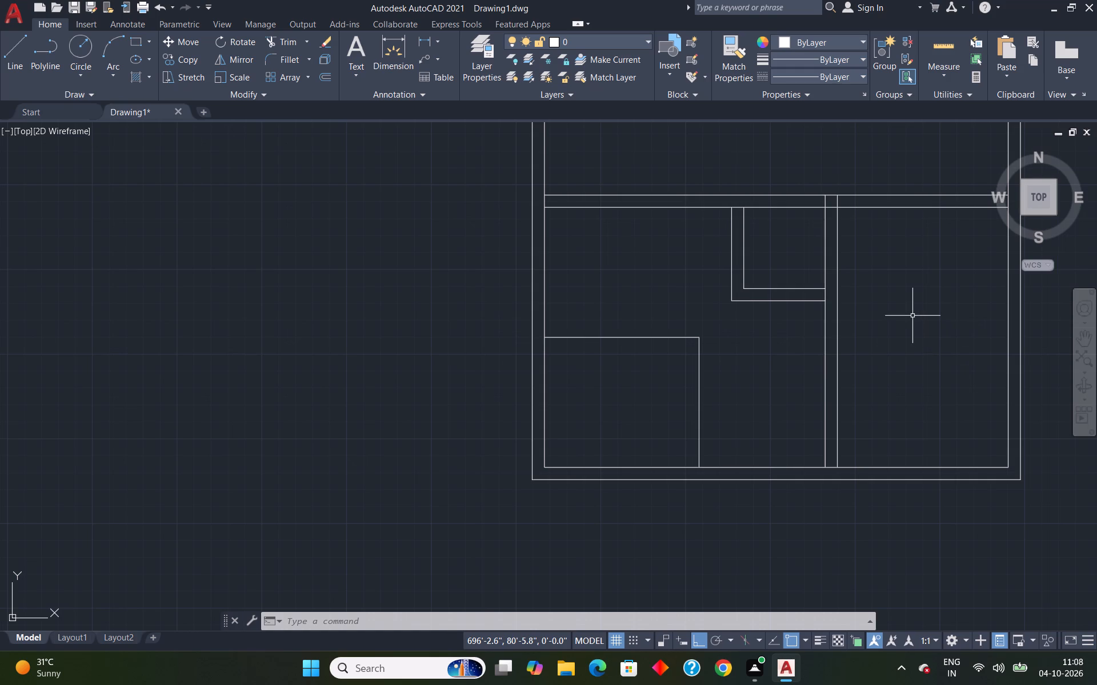
key(e)
key(alt+x)
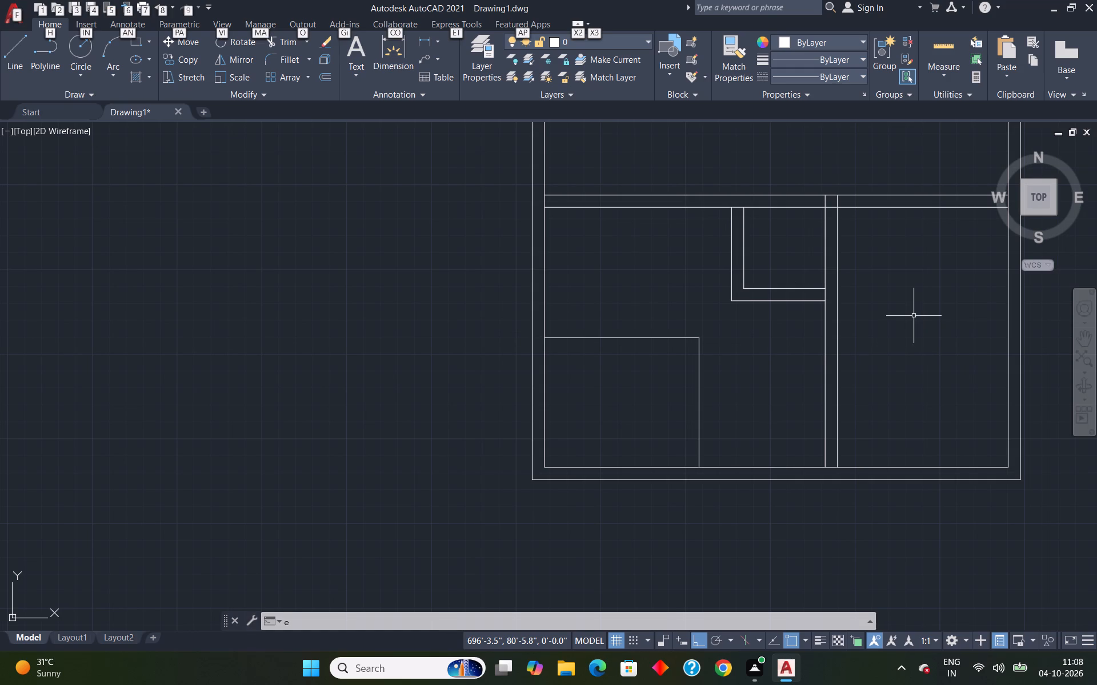
key(x)
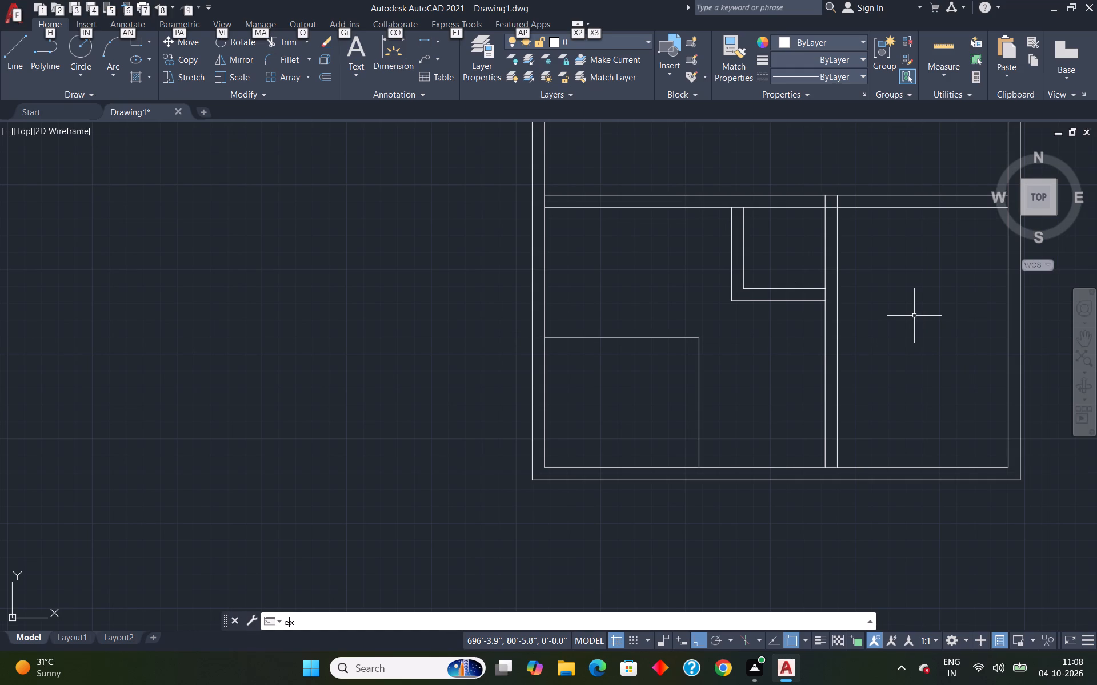
key(Return)
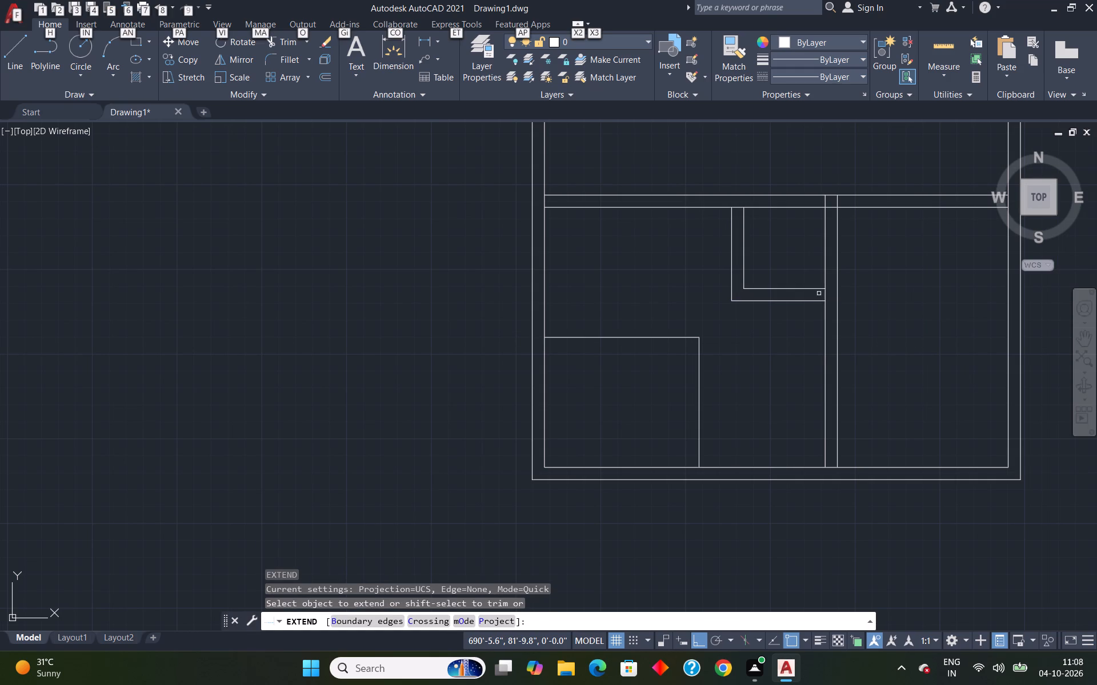
click(818, 288)
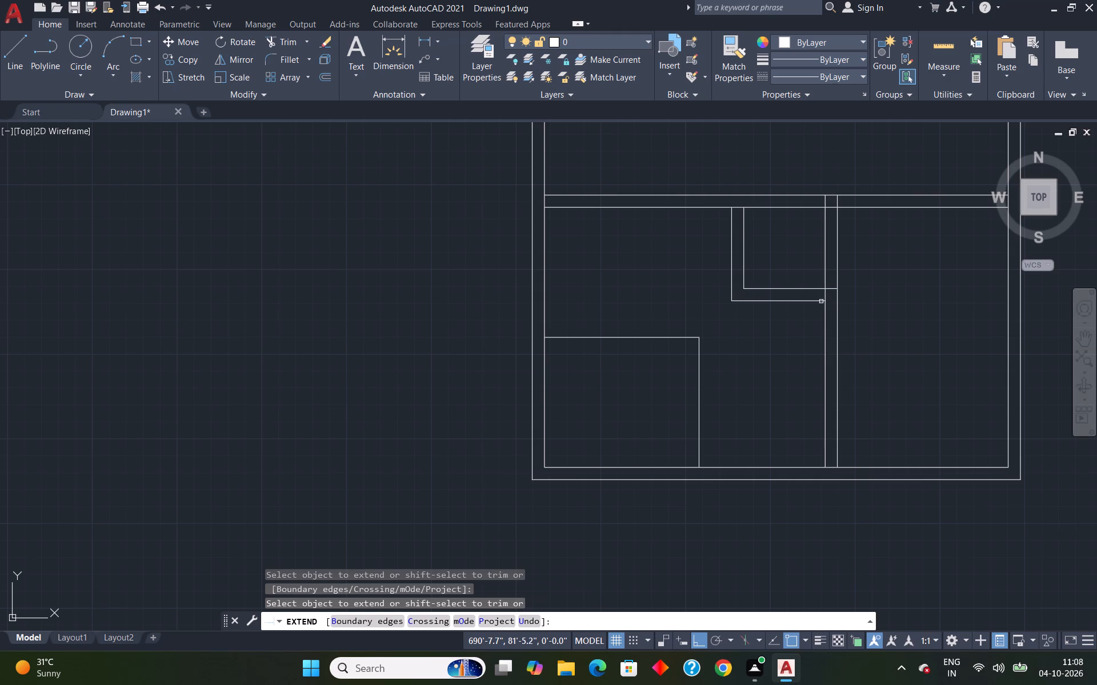
click(804, 299)
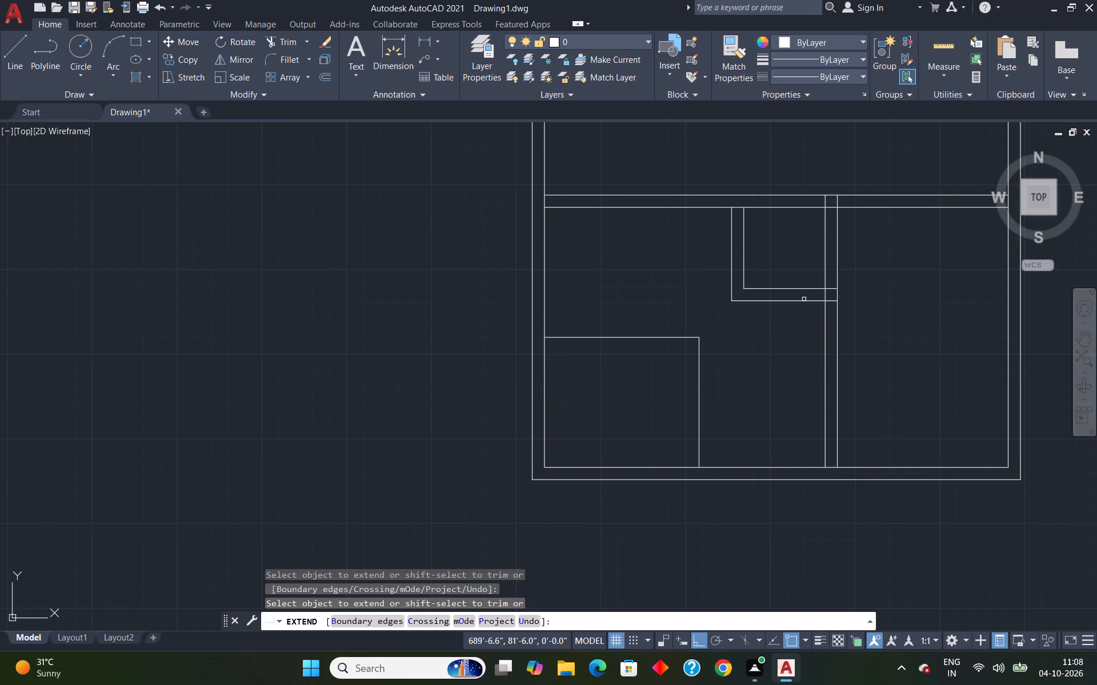
key(Escape)
text(tr)
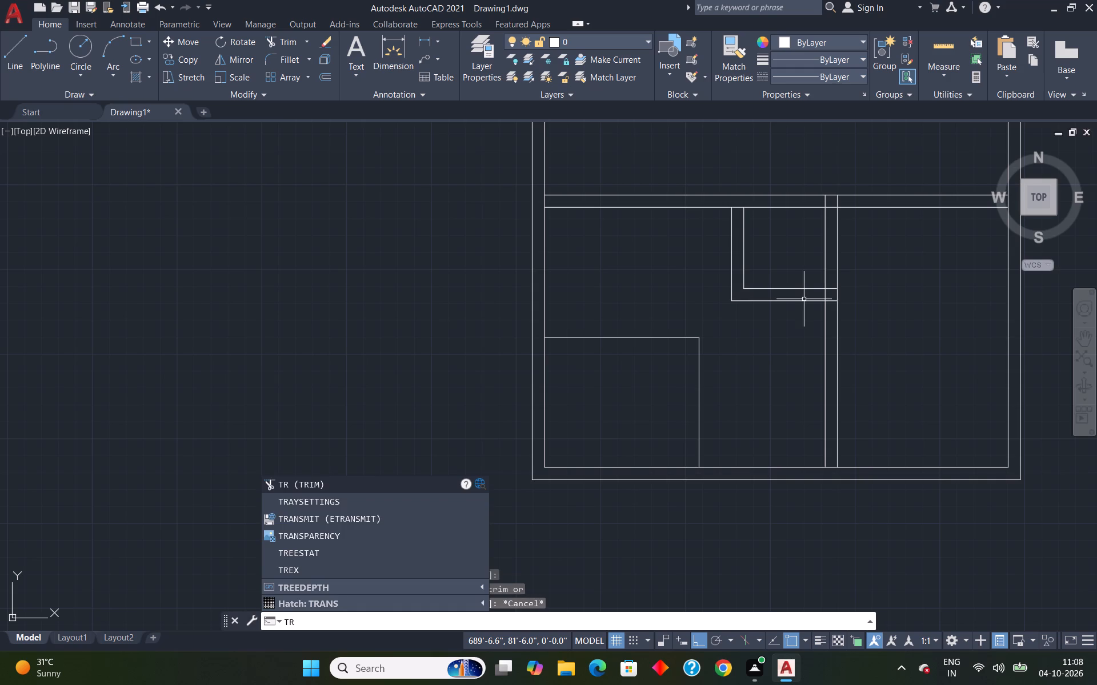
key(Escape)
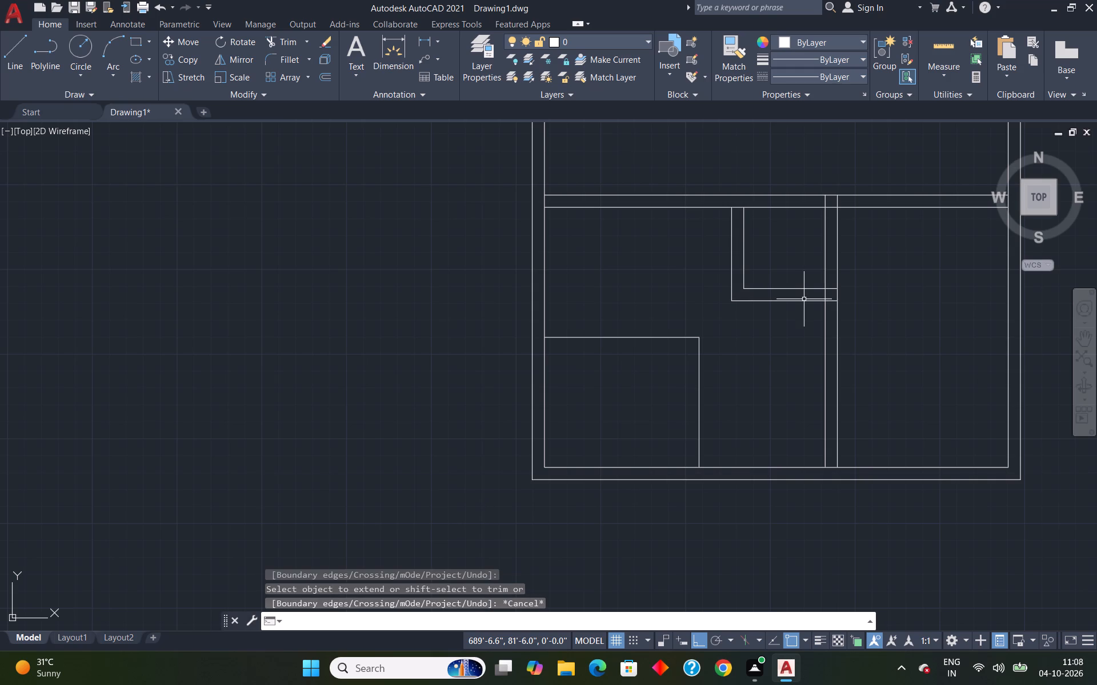
Offset the lower line of the small room's bottom wall 4' downward.
key(o)
key(Return)
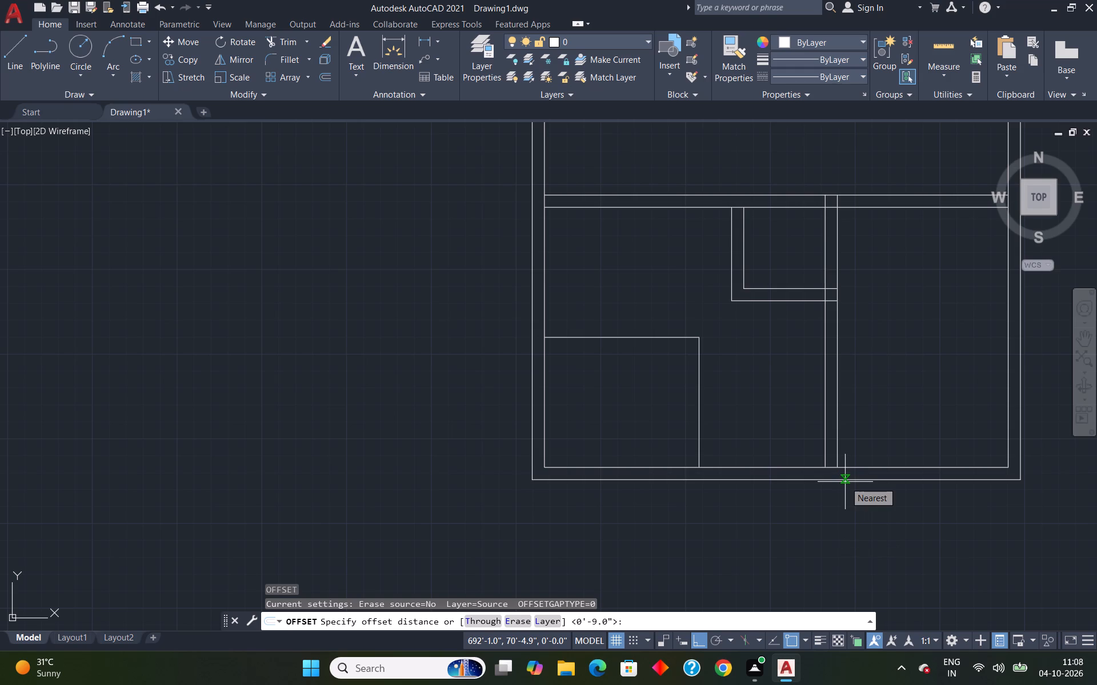
text(4')
key(Return)
click(798, 302)
click(786, 361)
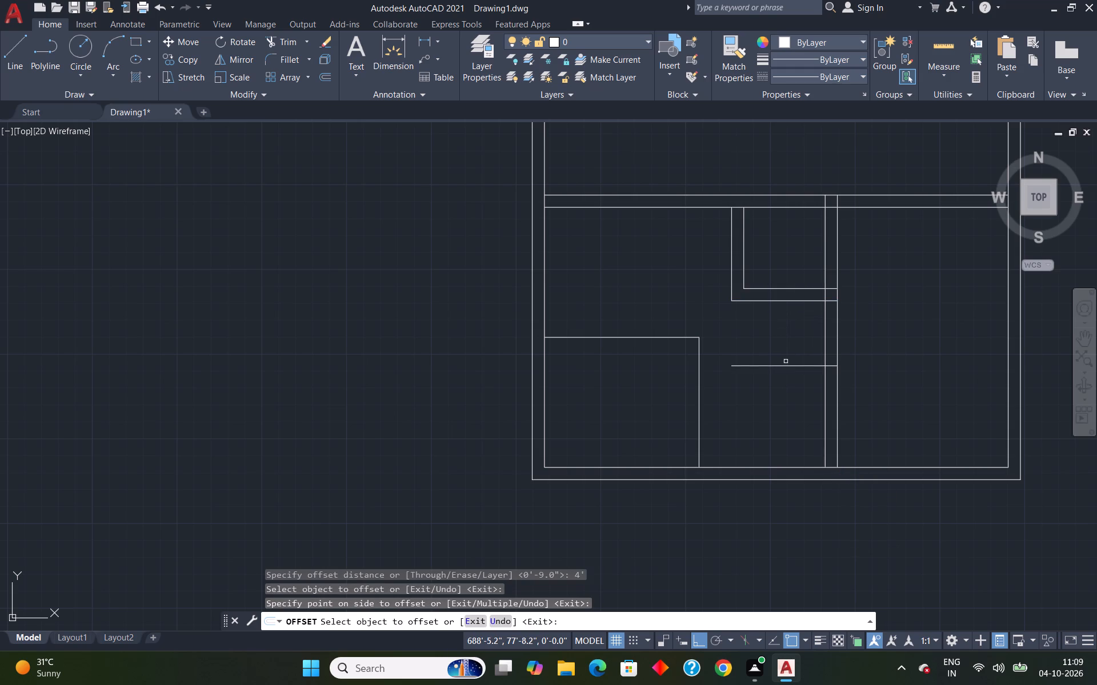
key(Escape)
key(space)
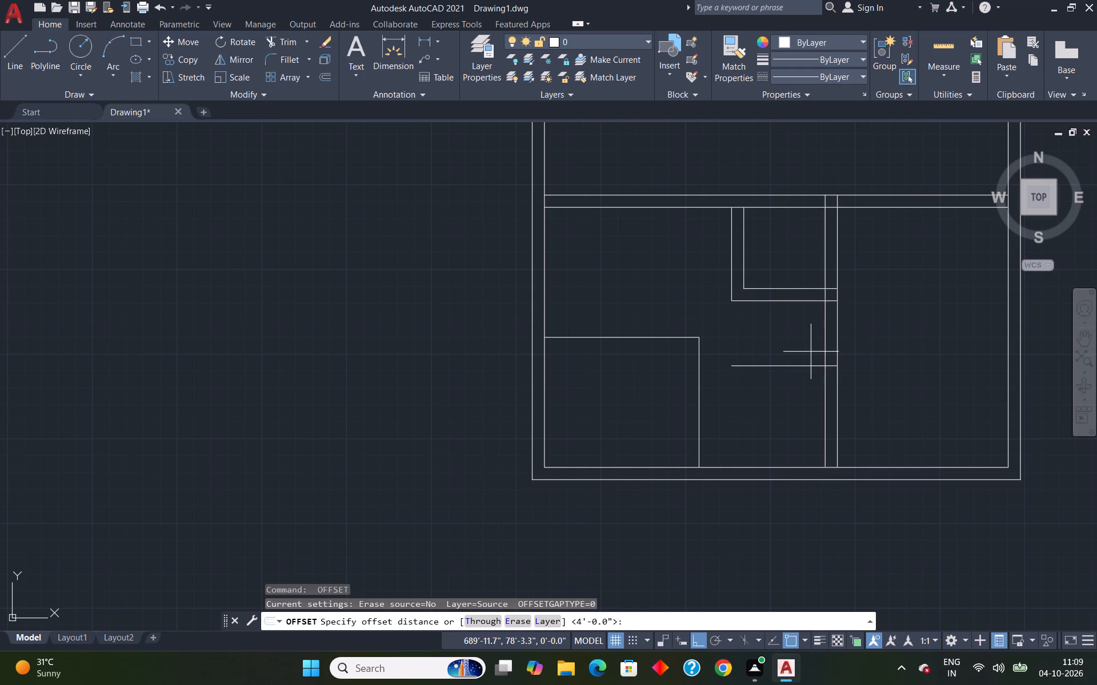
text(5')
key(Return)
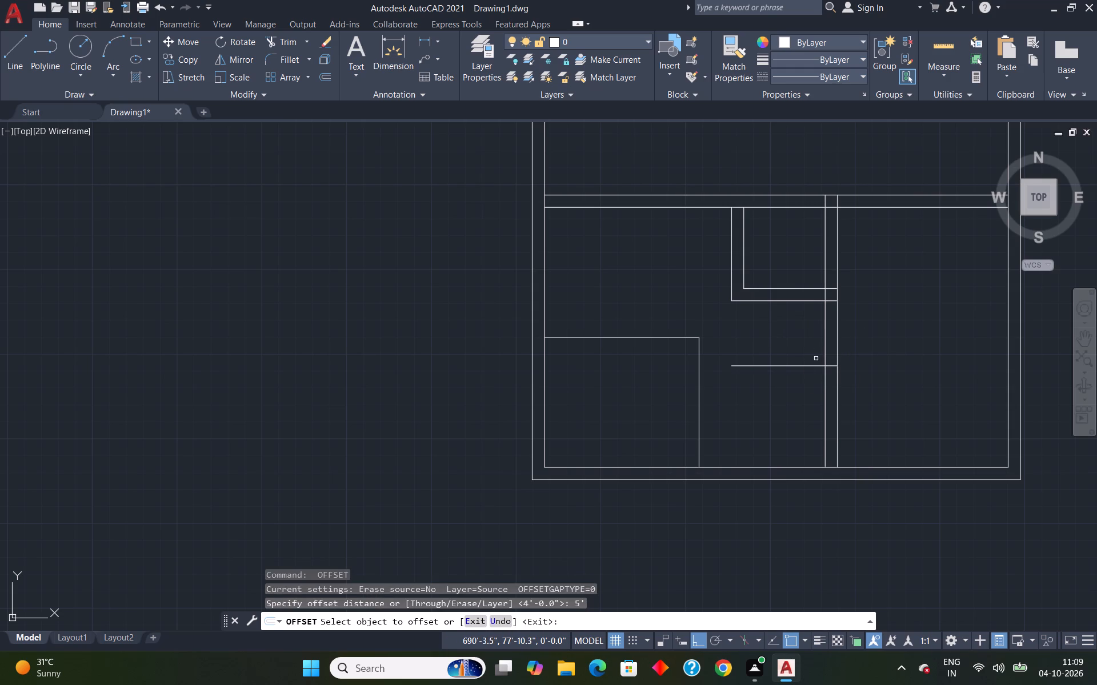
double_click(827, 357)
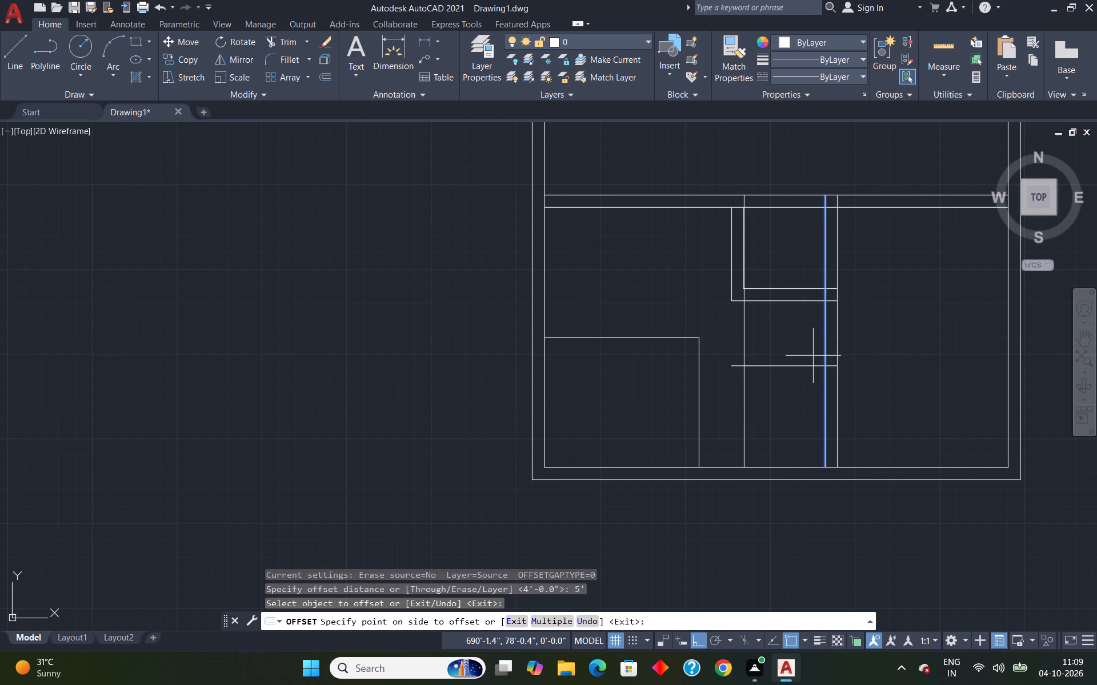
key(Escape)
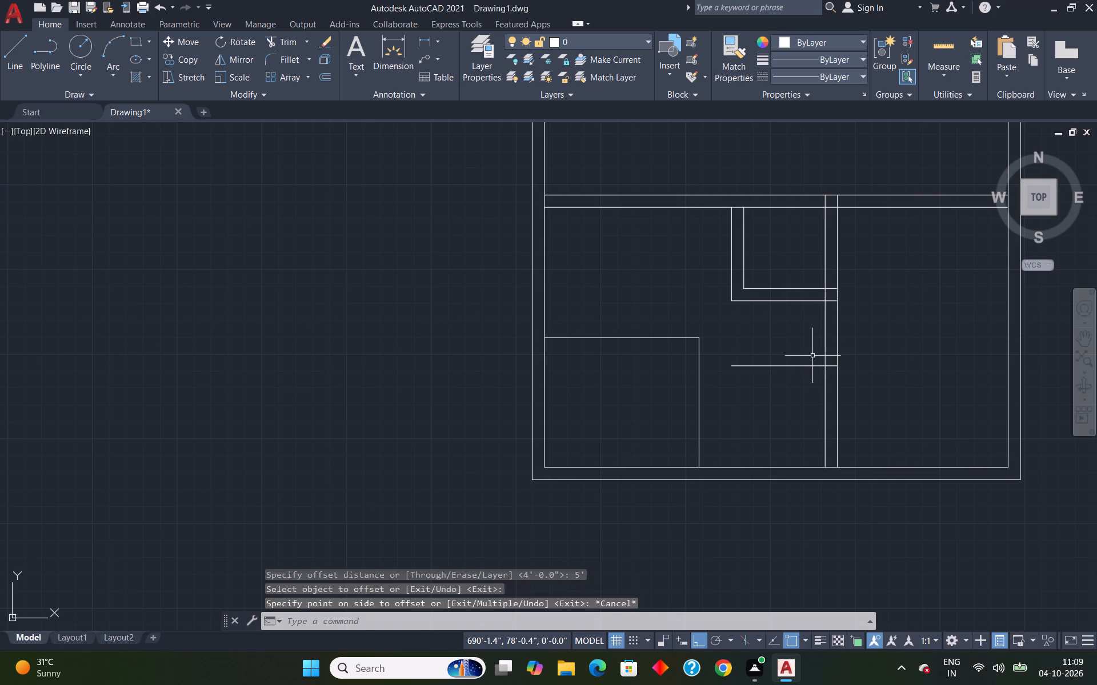
Extend the inner line of the small room's left wall down to the 4' offset line.
text(ex)
key(Return)
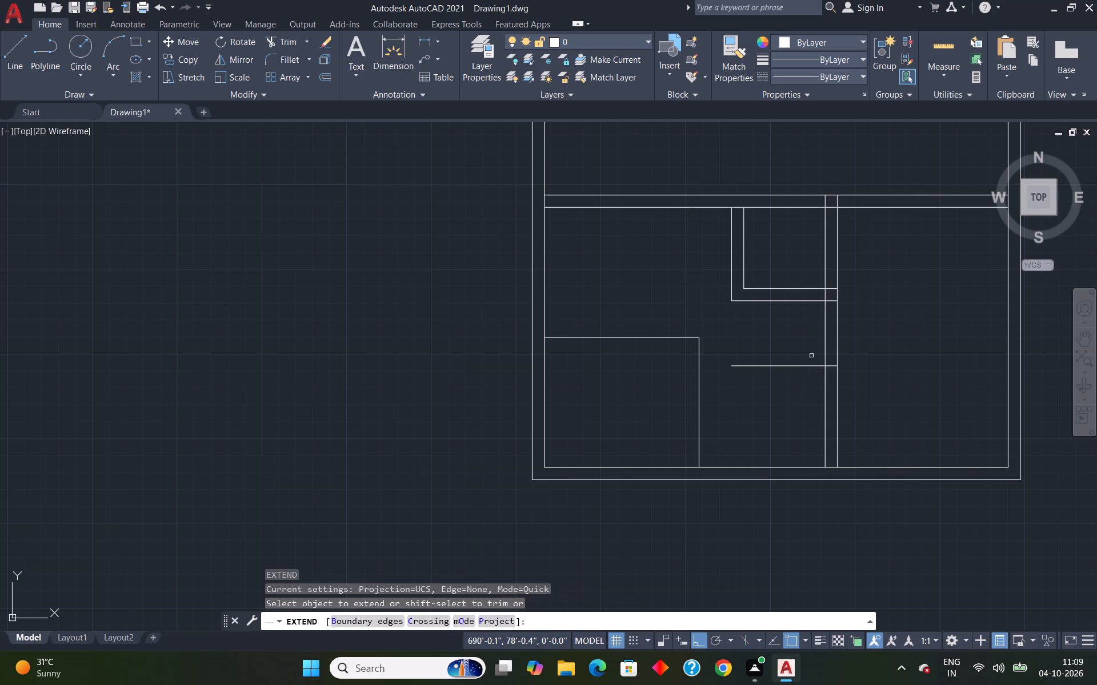
click(744, 271)
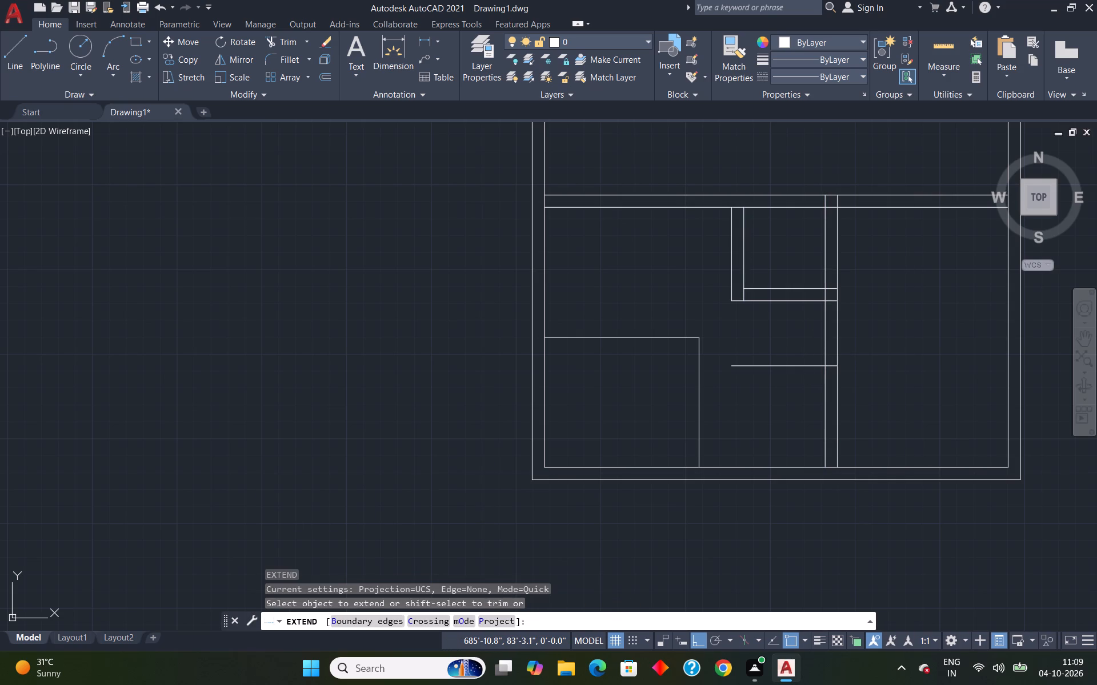
click(746, 280)
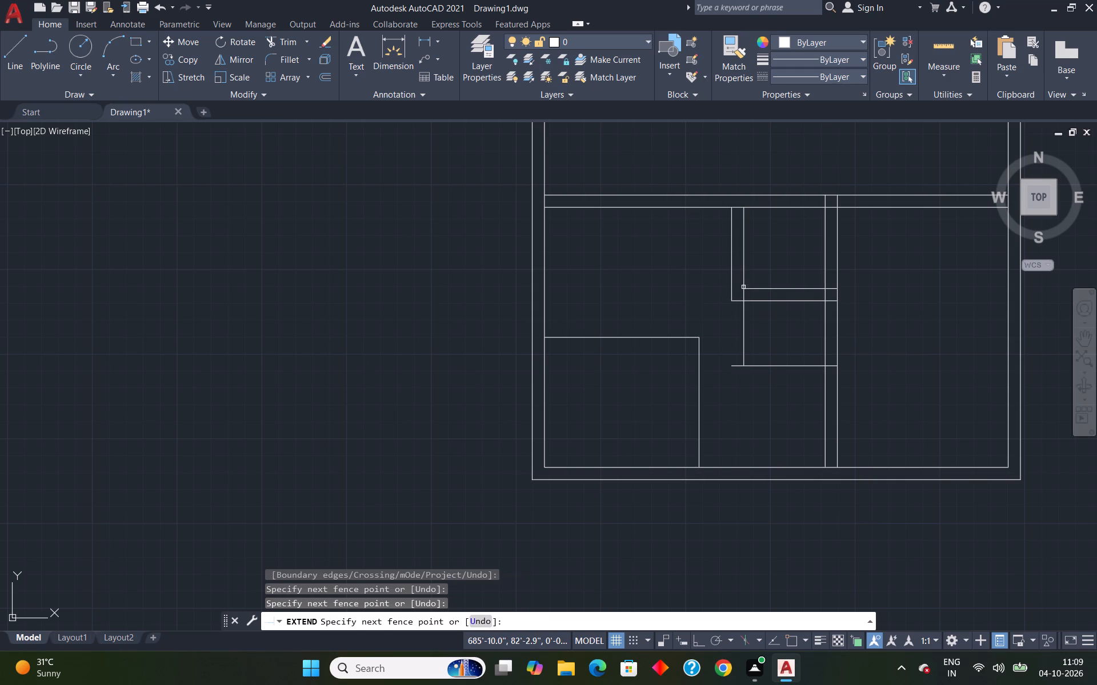
click(743, 287)
key(Escape)
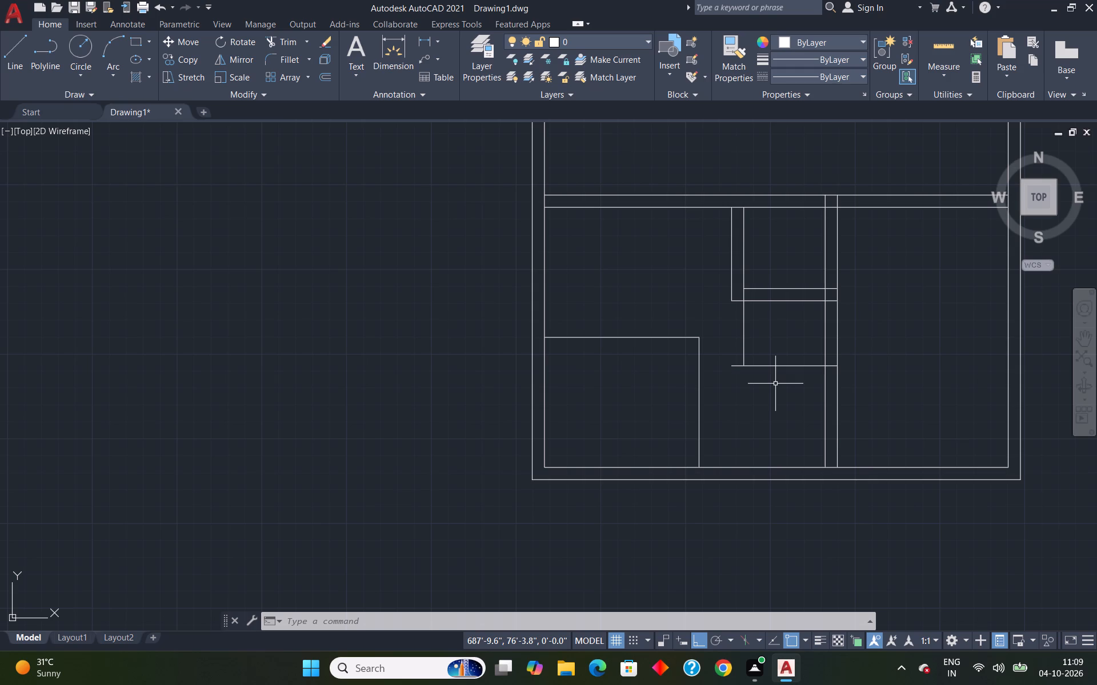
Extend the small room's outer left wall line down to the lowest horizontal line, and its bottom wall's upper line to the outer left face.
text(ex)
key(Return)
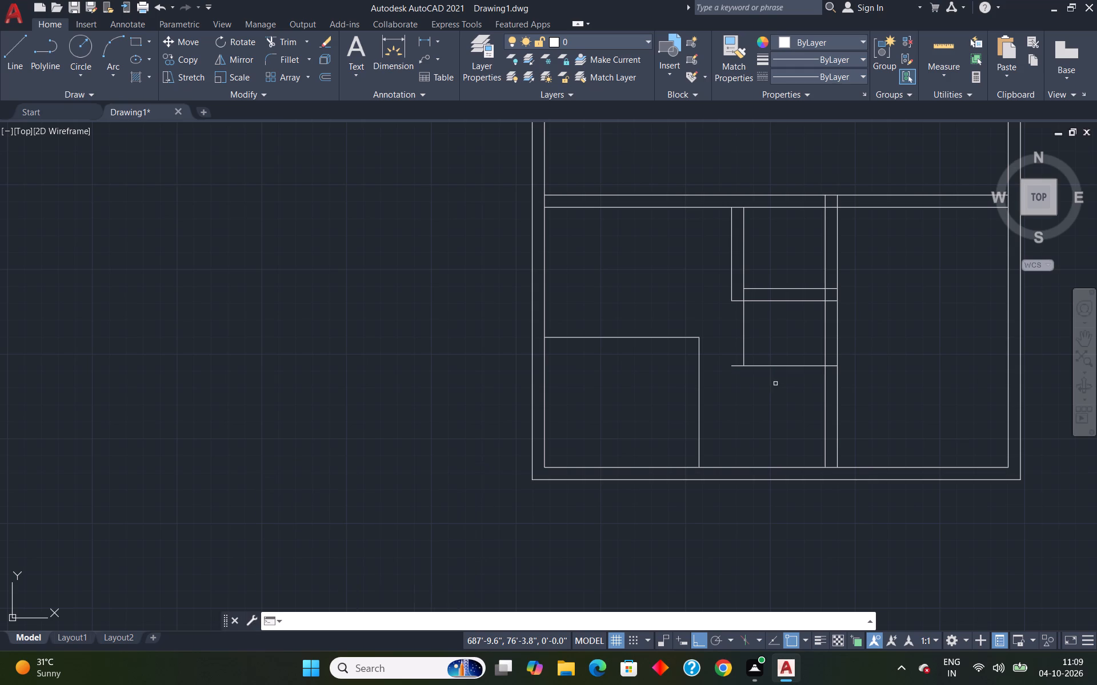
click(734, 296)
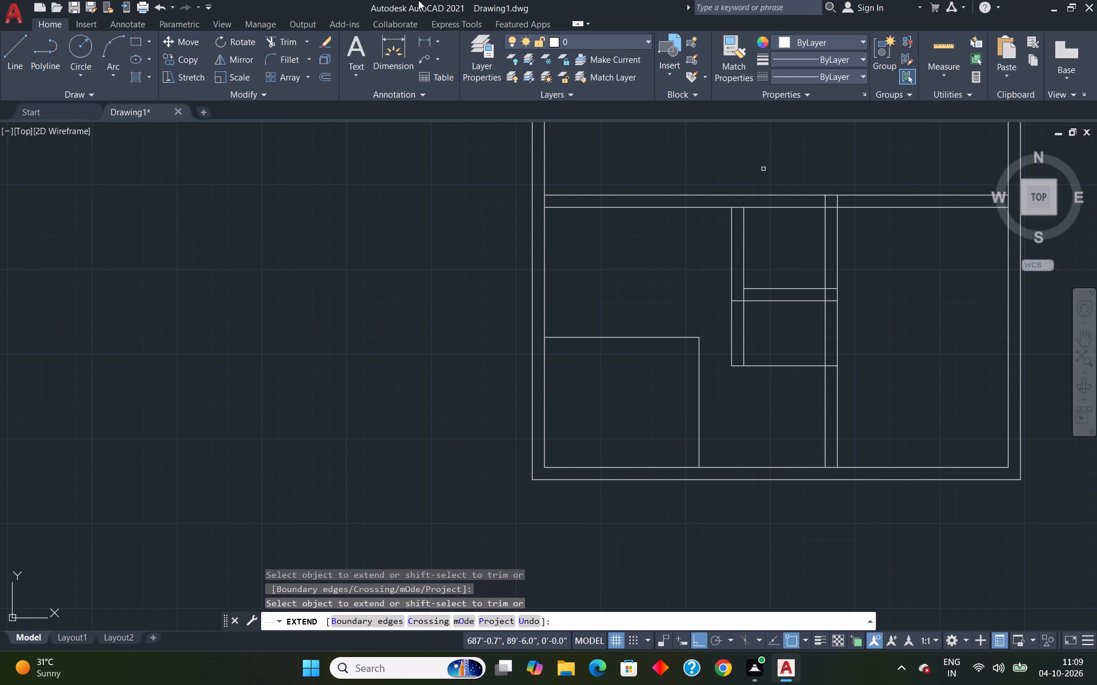
click(767, 291)
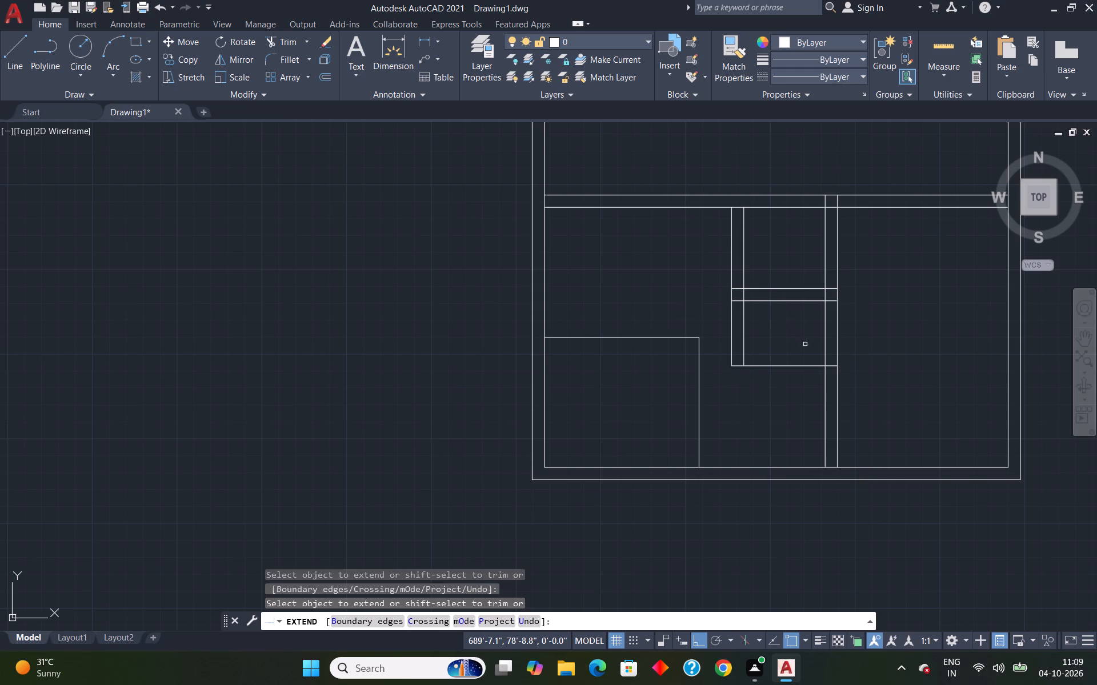
key(Escape)
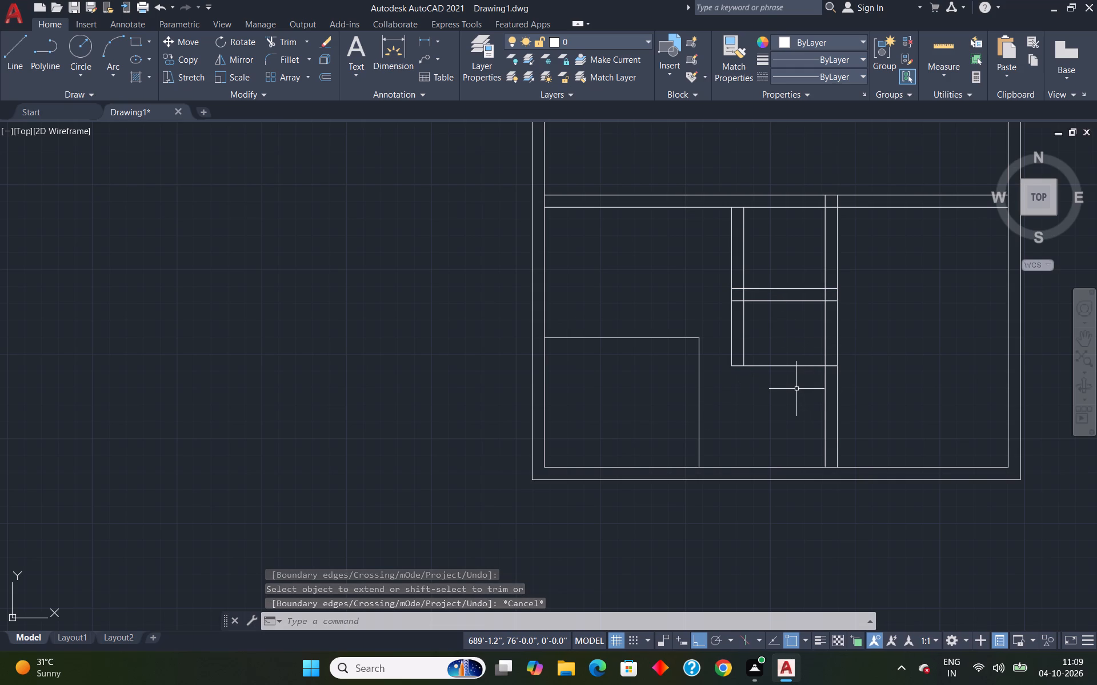
Offset the lowest horizontal line below the small rooms 6" downward twice to make two step lines.
key(o)
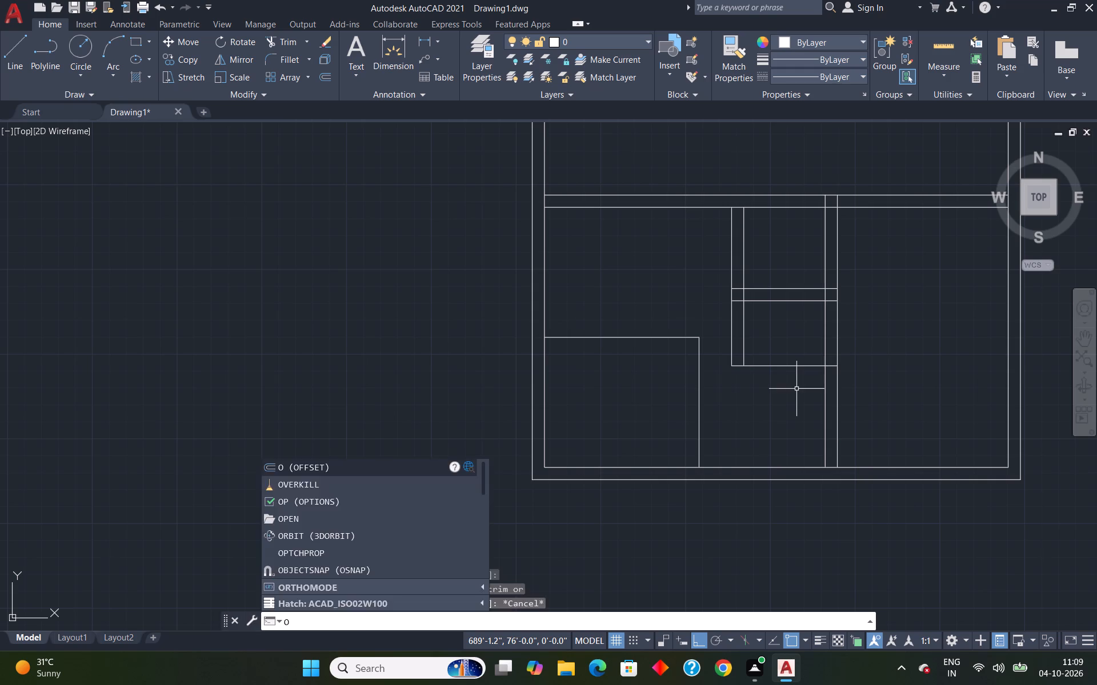
key(Return)
text(10)
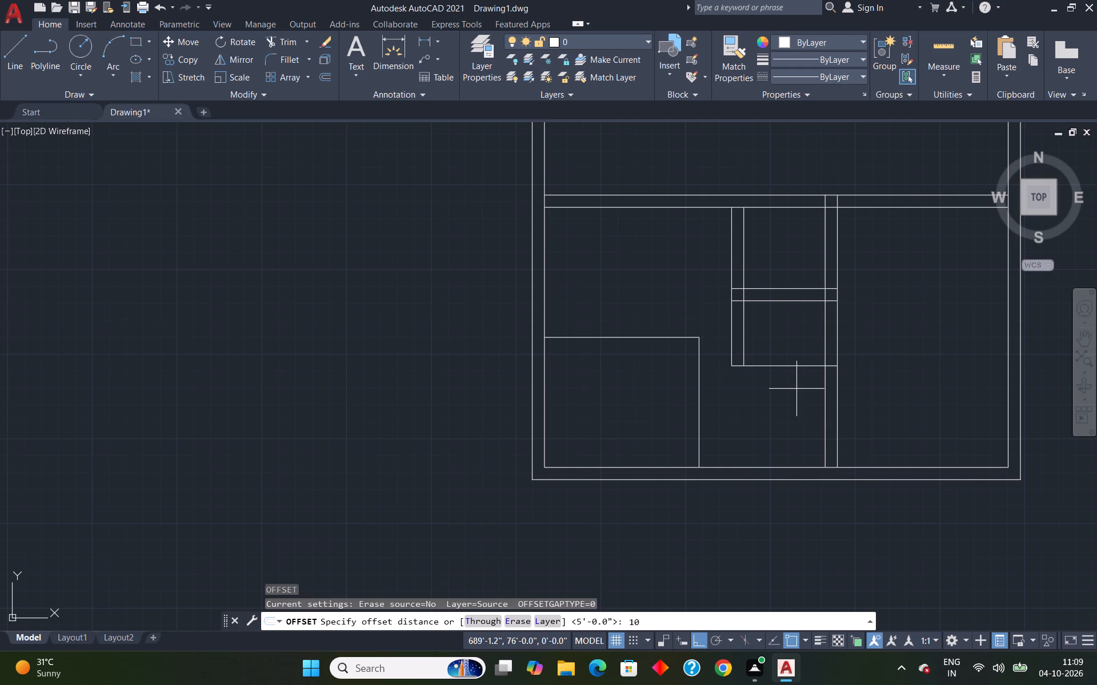
key(BackSpace)
key(BackSpace)
text(6")
key(Return)
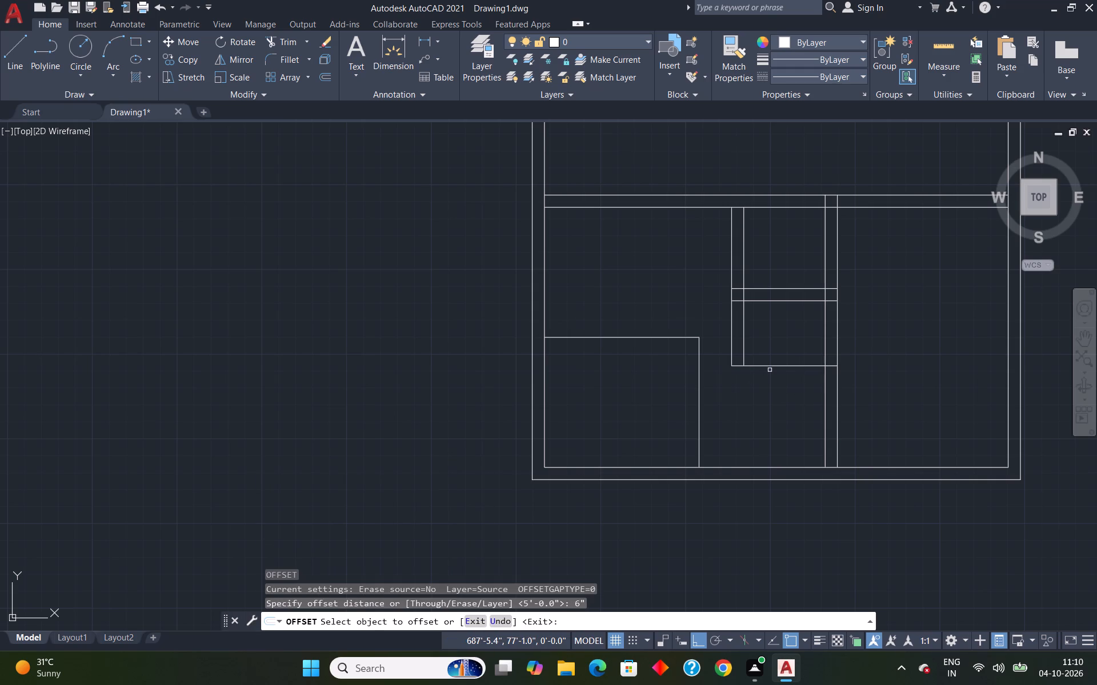
click(773, 365)
click(781, 393)
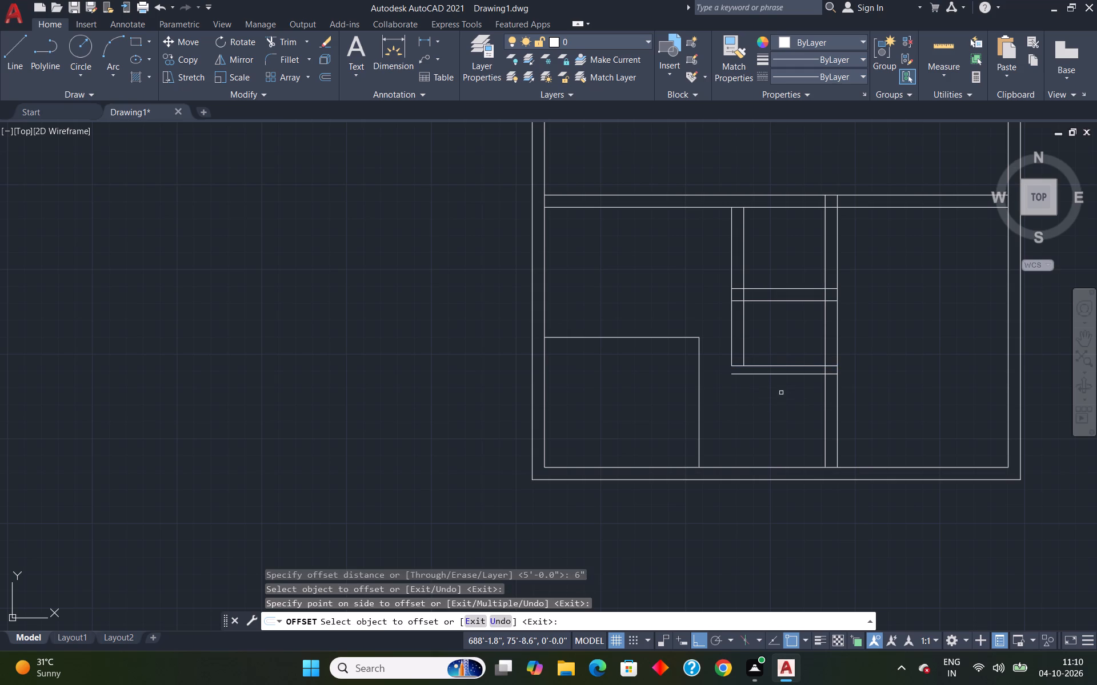
click(780, 374)
click(784, 379)
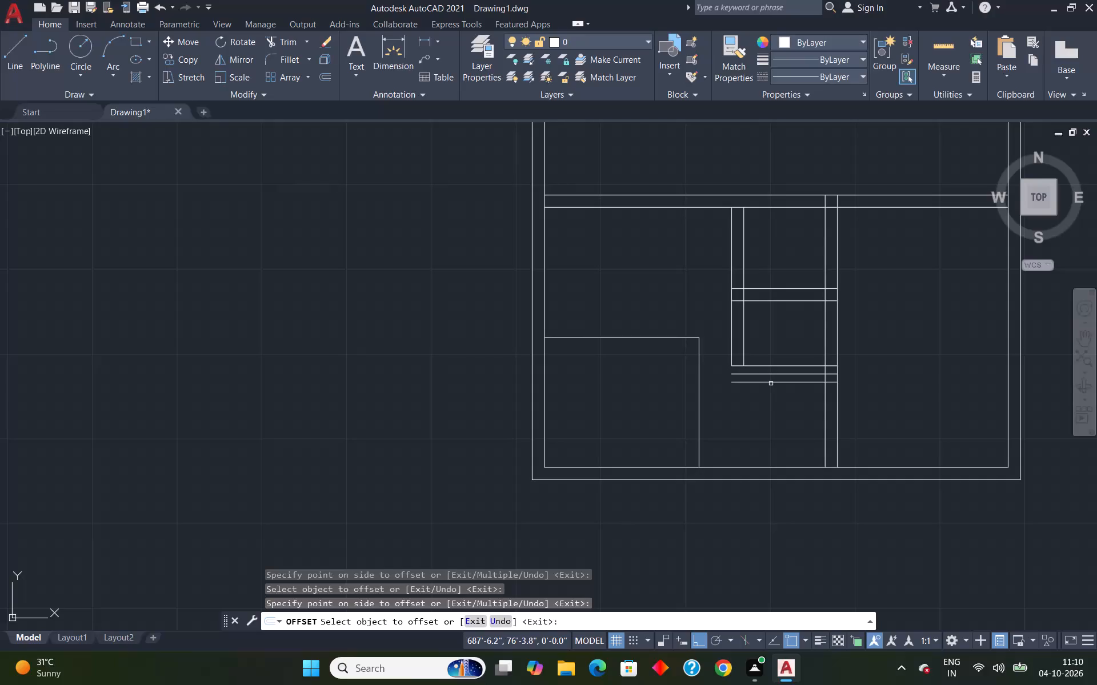
key(Escape)
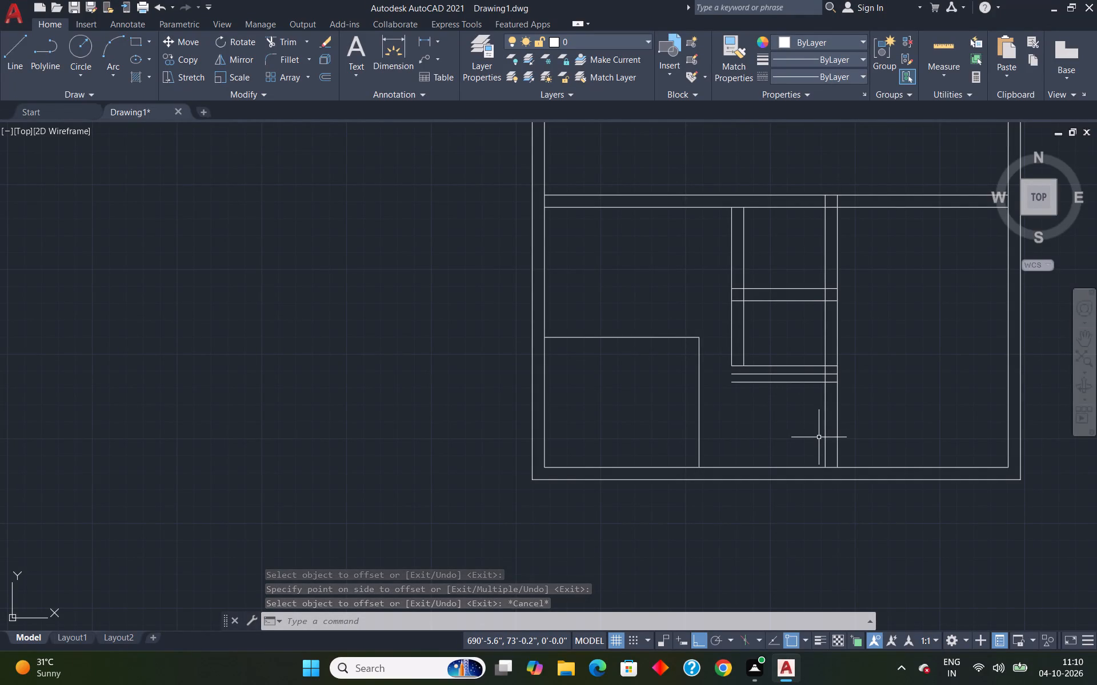
Extend the corner room's vertical line and both vertical partition wall lines down to the outer face of the bottom exterior wall.
text(ex)
key(Return)
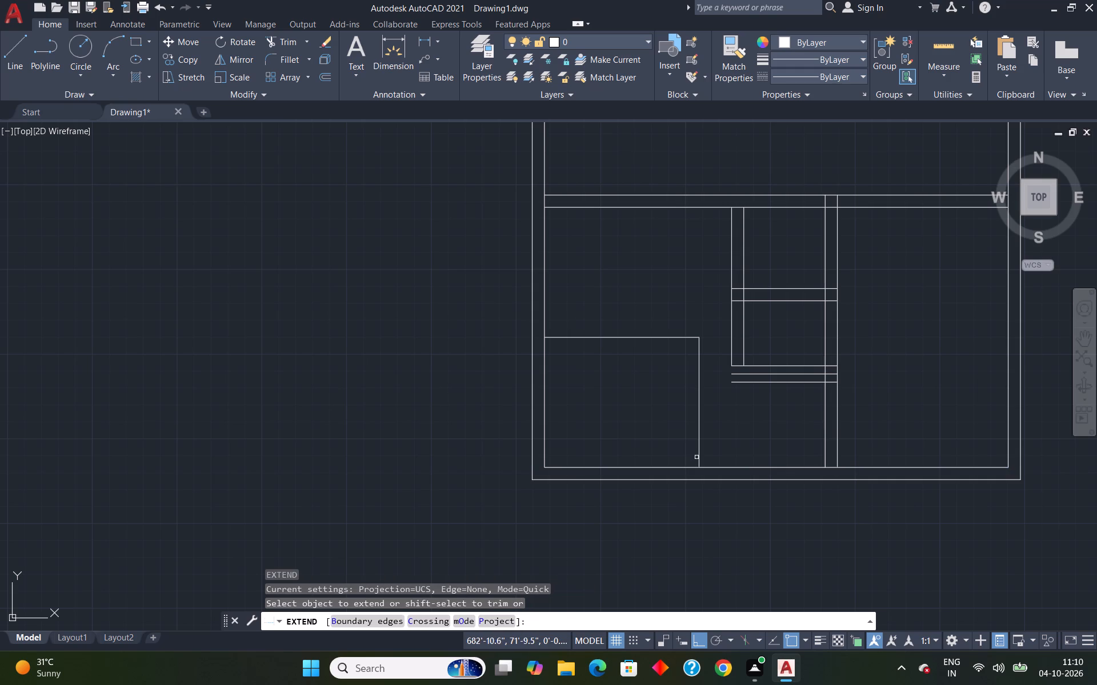
click(699, 447)
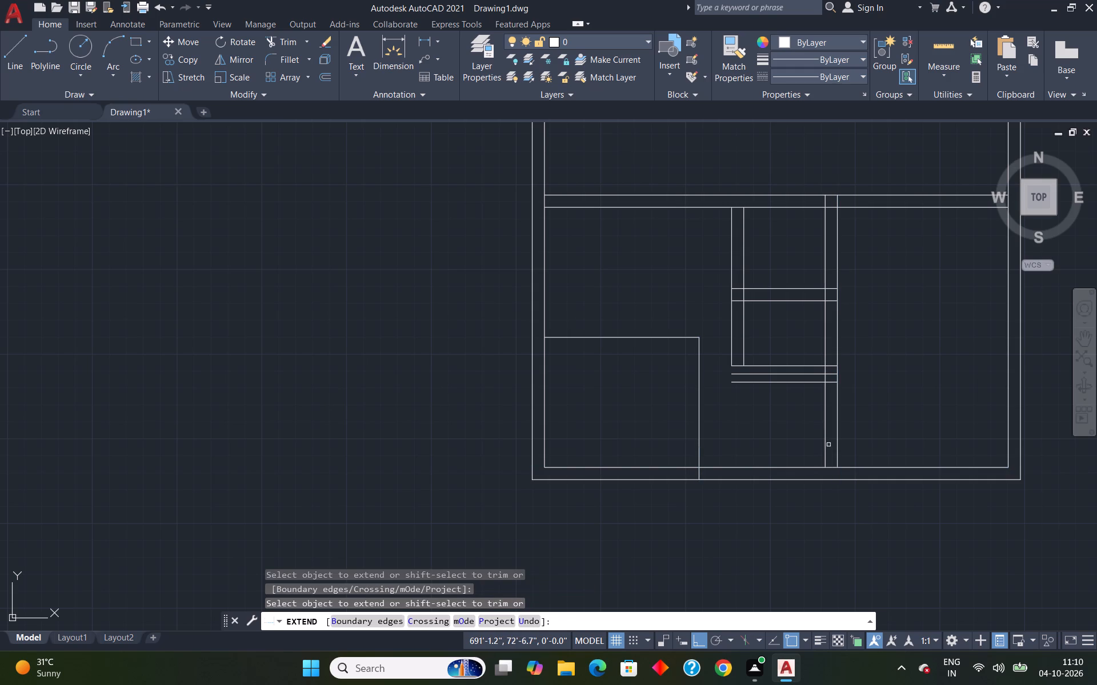
click(826, 443)
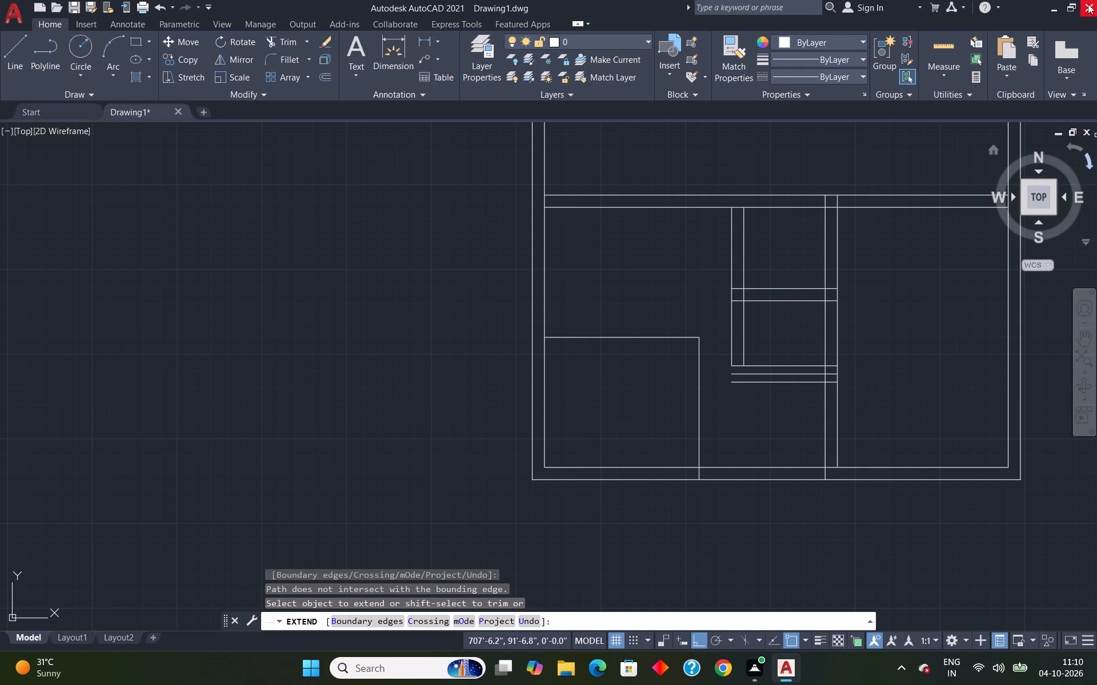
click(838, 437)
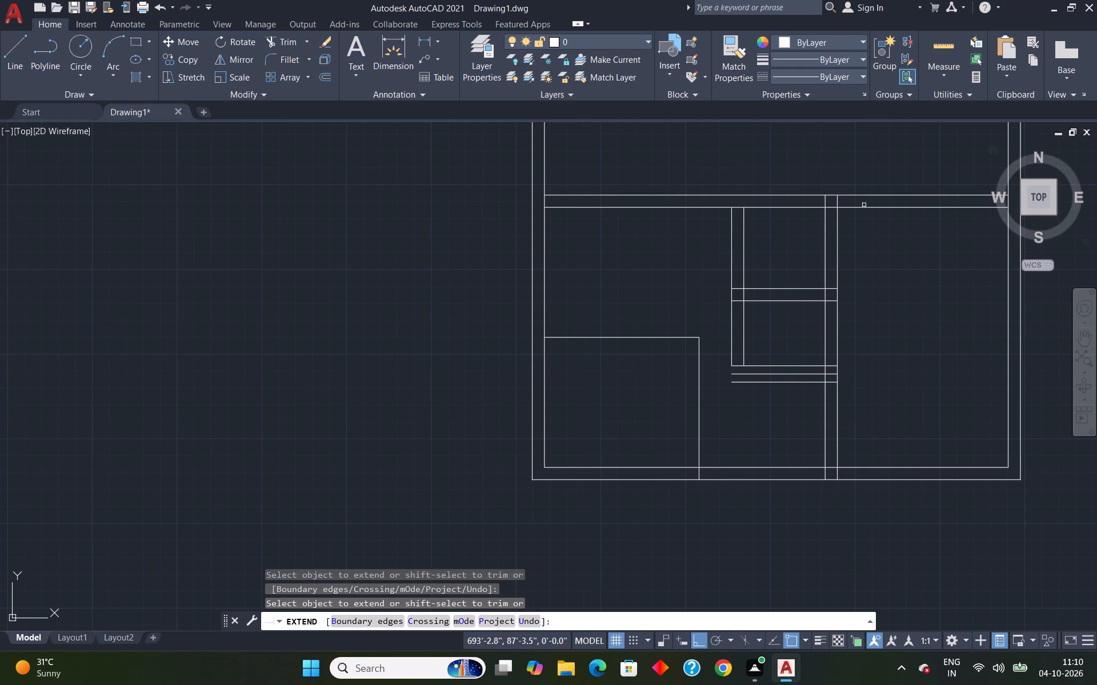
key(Escape)
Extend the inner line of the small rooms' left wall down across both 6" step lines.
scroll(832, 204, down, 1)
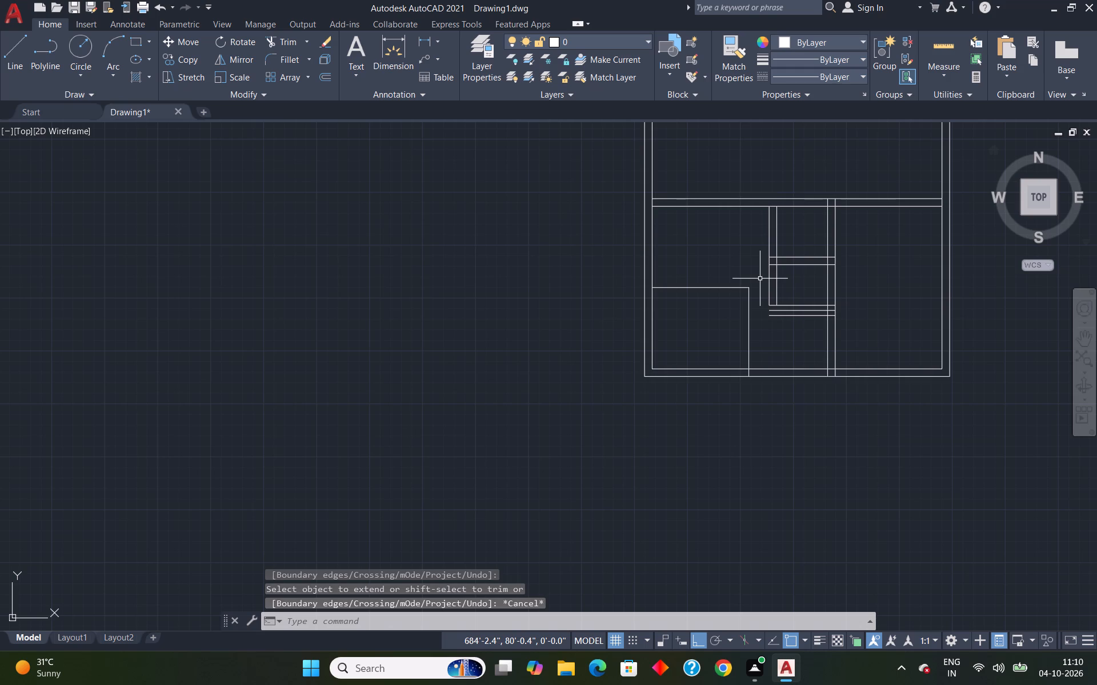
scroll(779, 325, up, 2)
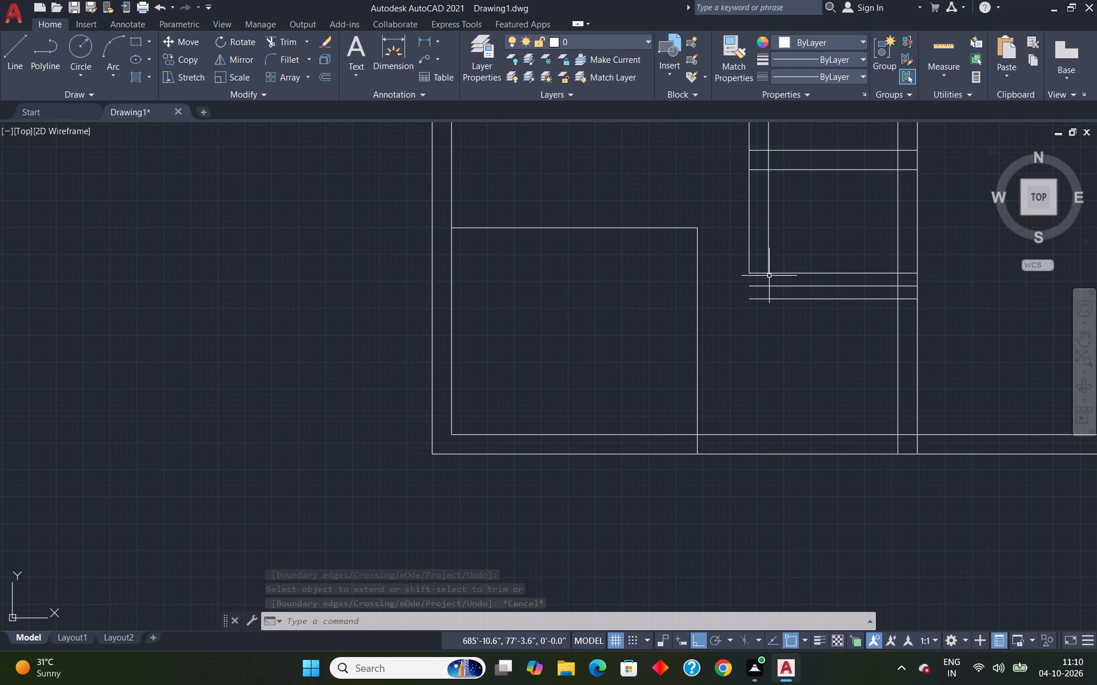
text(ex)
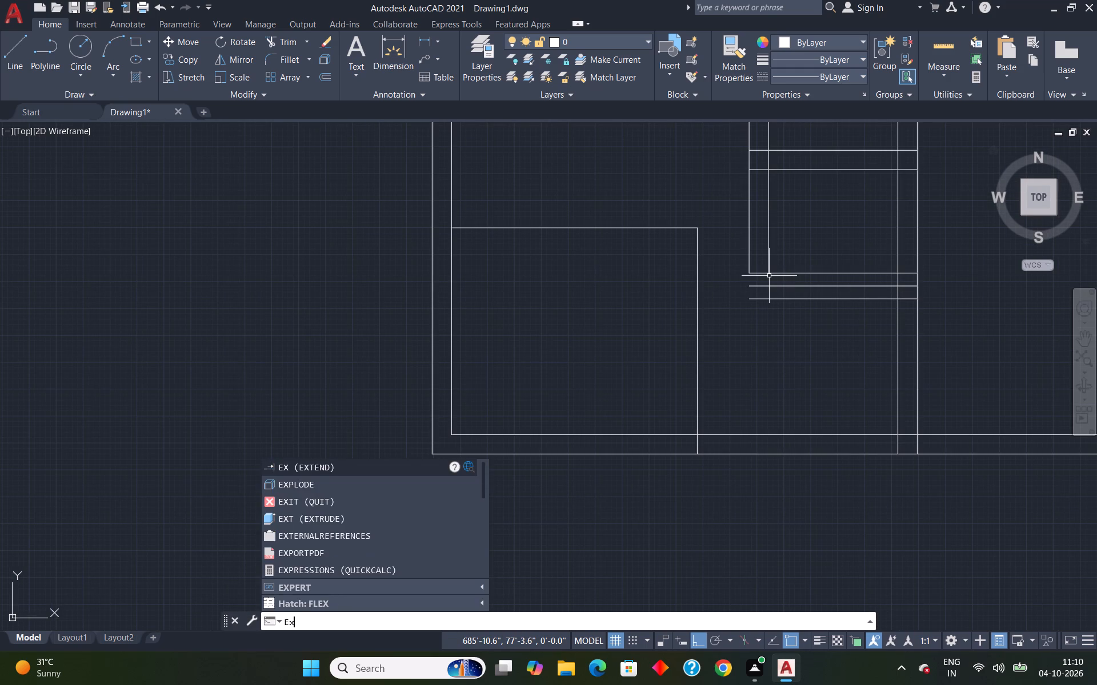
key(Return)
click(767, 263)
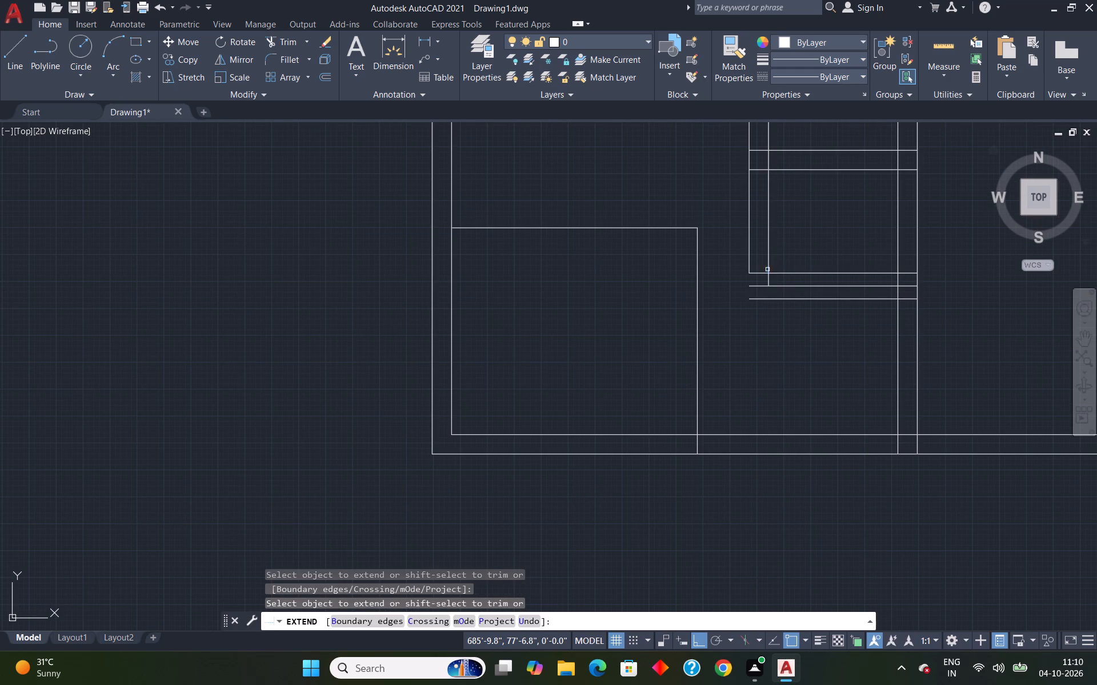
click(767, 269)
key(Escape)
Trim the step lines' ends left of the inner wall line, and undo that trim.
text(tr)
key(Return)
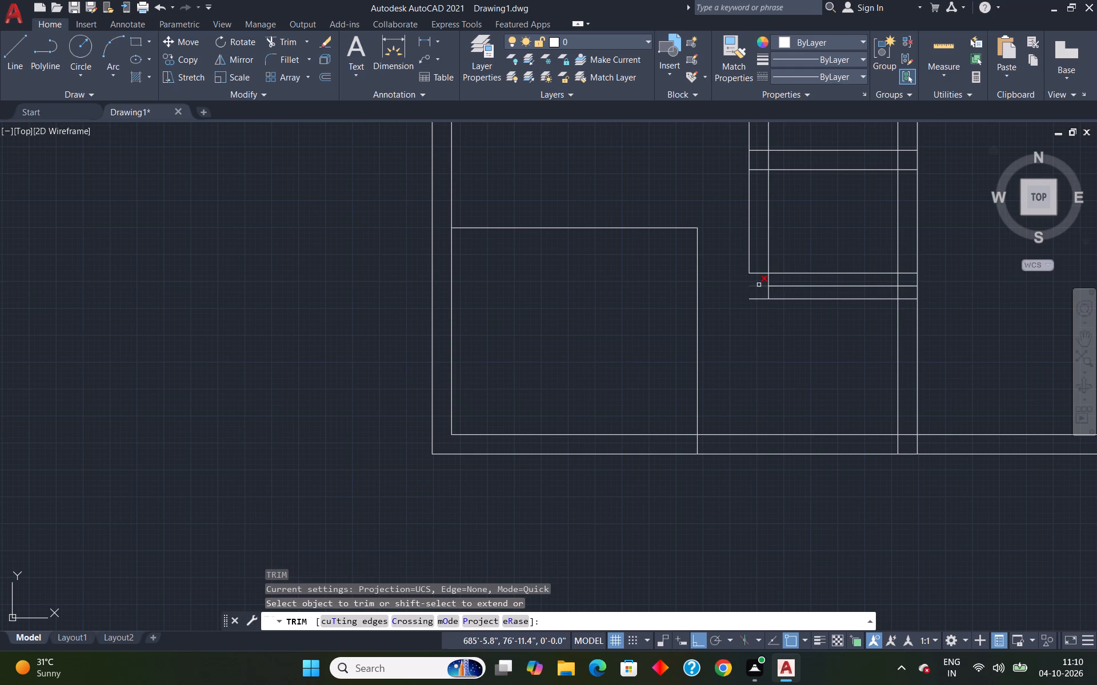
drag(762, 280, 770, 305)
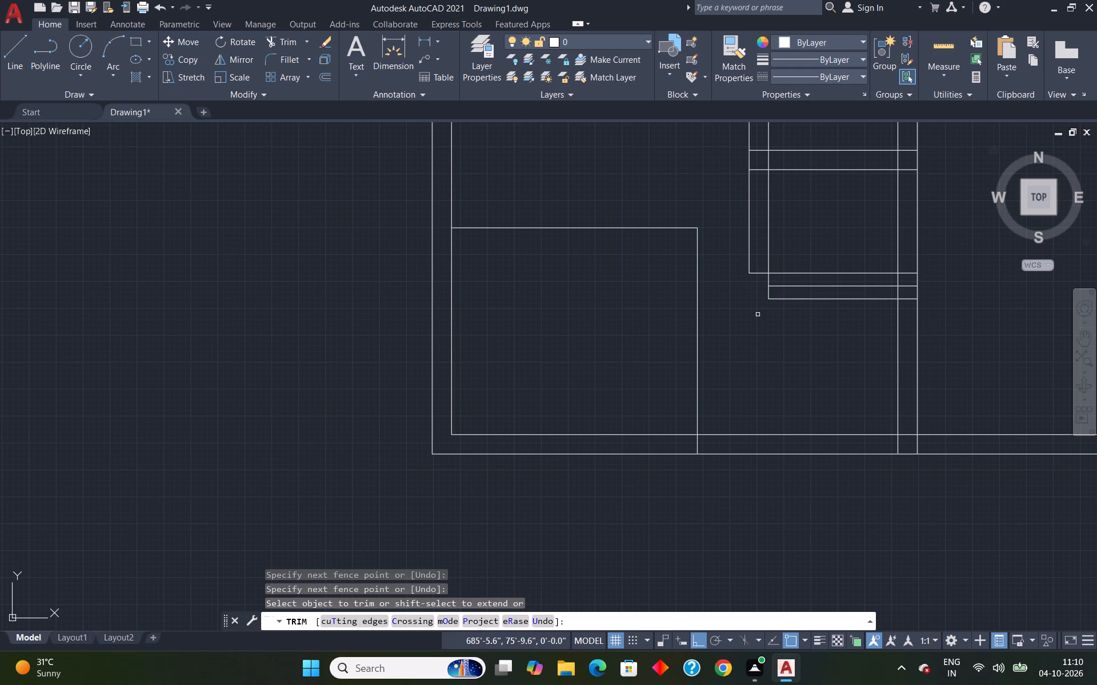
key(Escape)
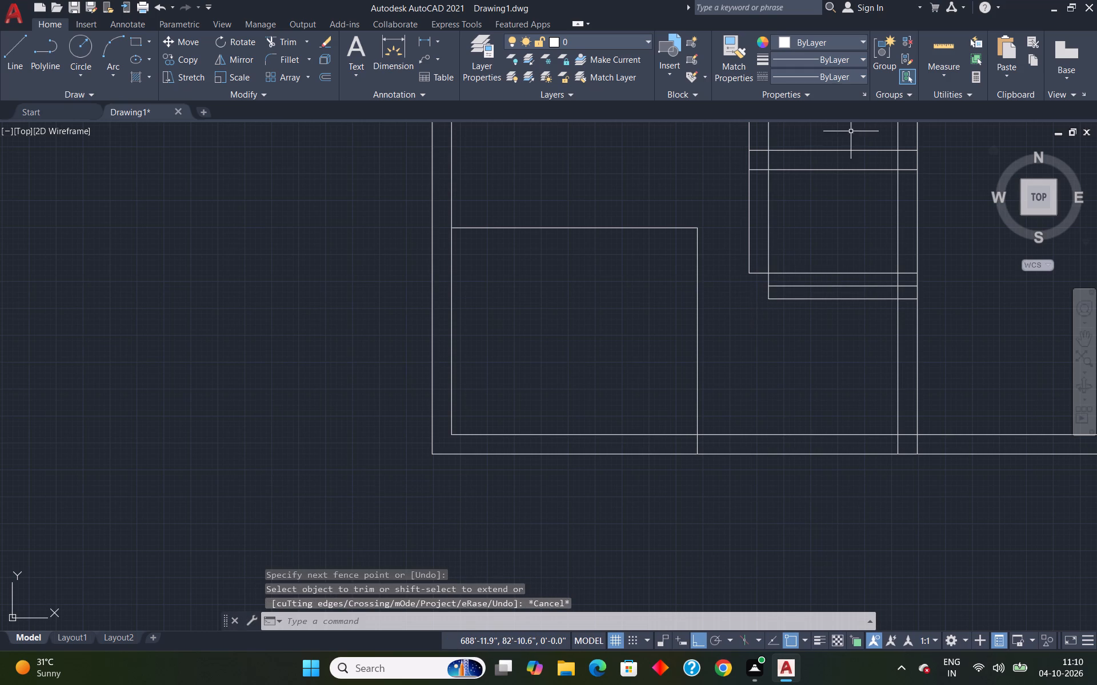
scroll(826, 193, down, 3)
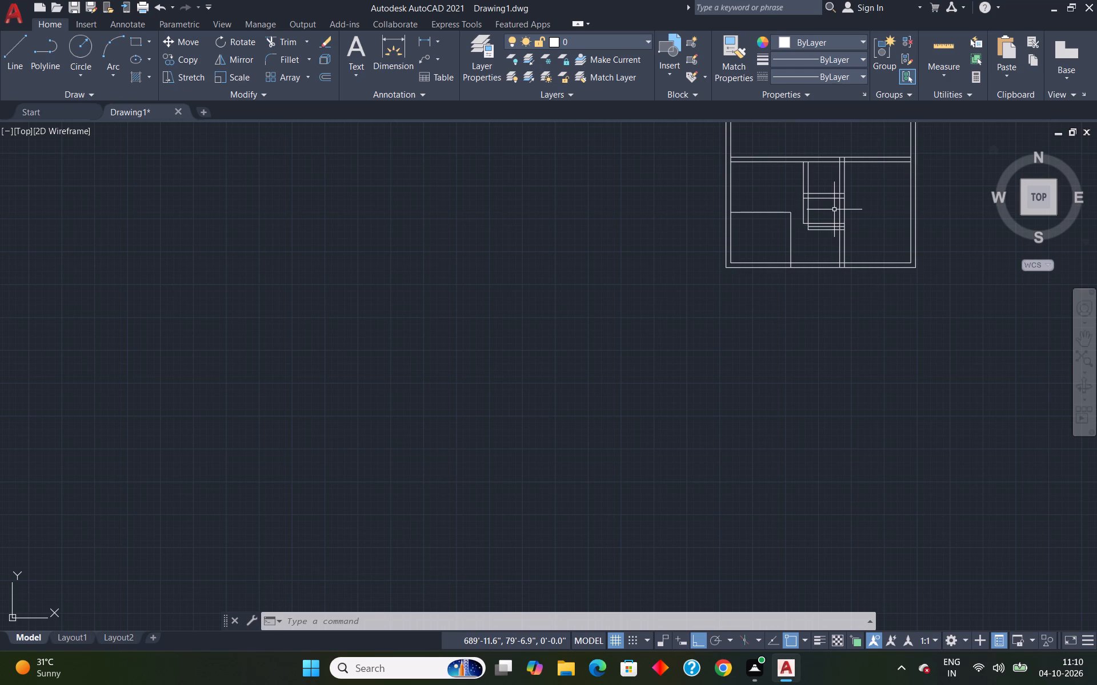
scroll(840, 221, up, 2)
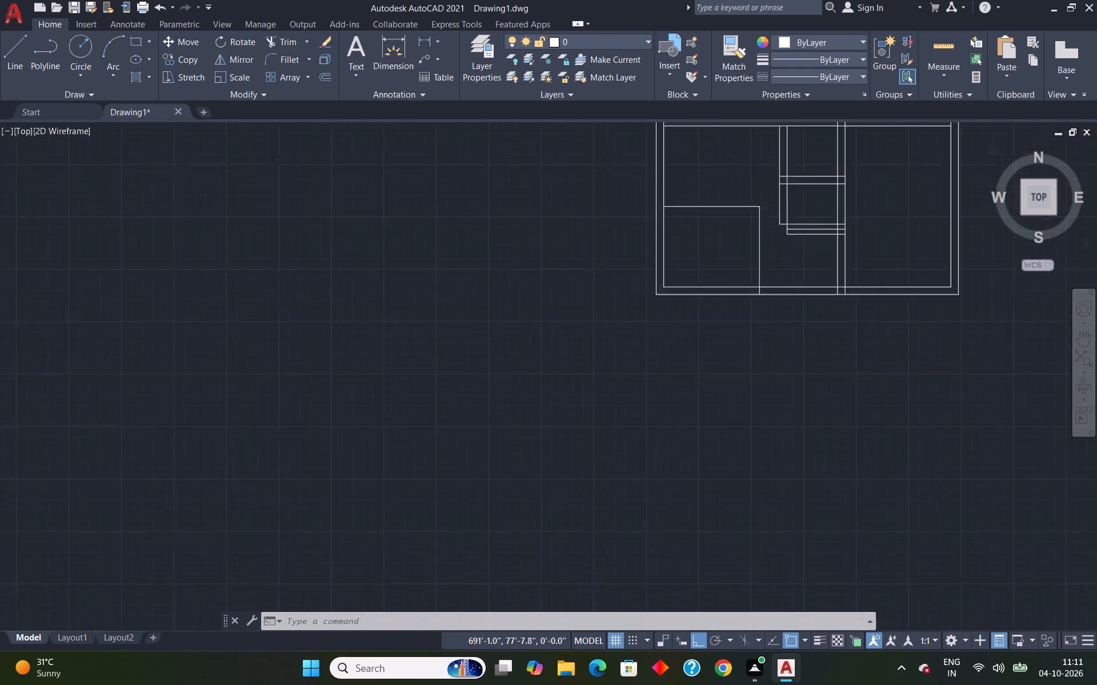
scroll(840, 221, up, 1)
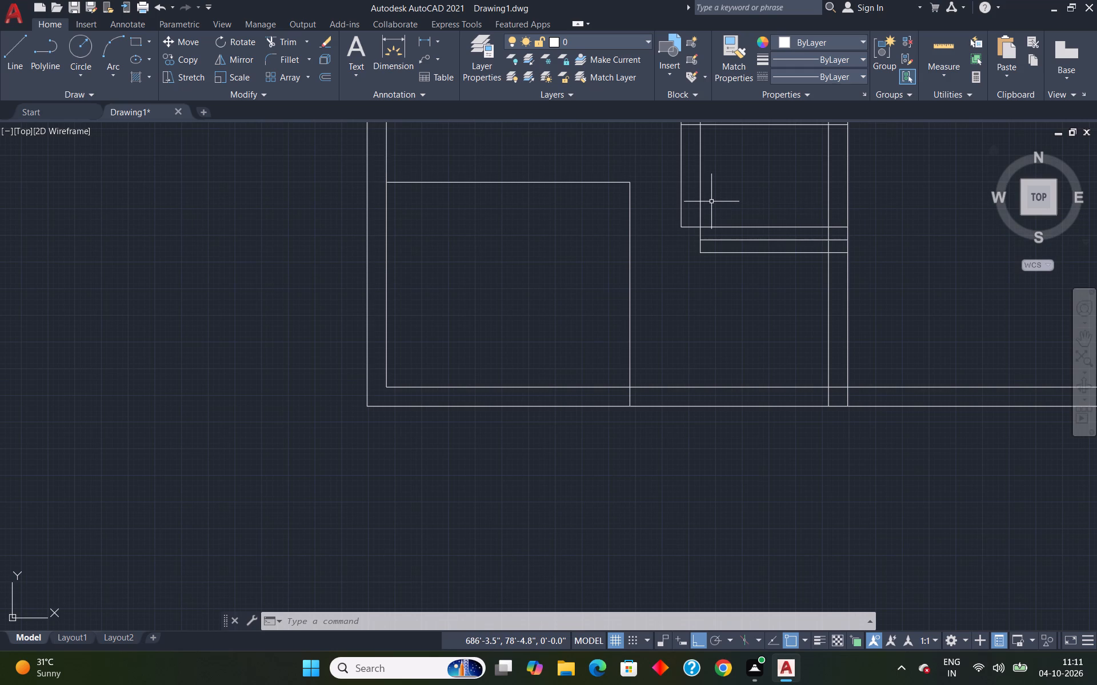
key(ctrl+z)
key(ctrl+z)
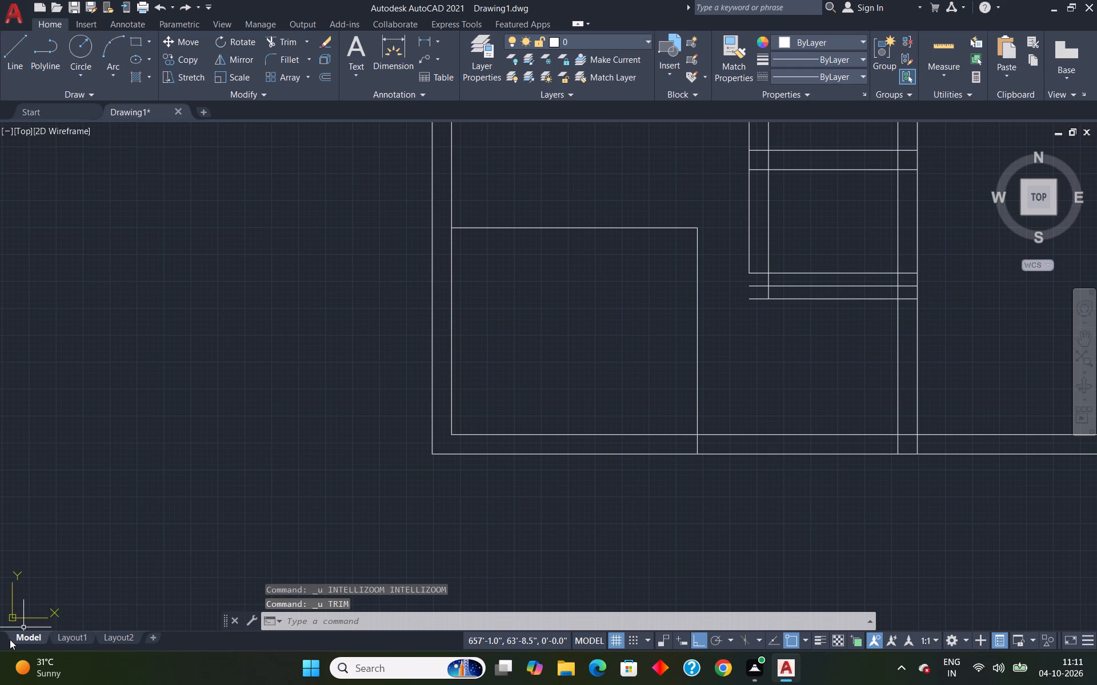
Trim both step lines where they cross the vertical partition wall, back to its left face.
text(tr)
key(Return)
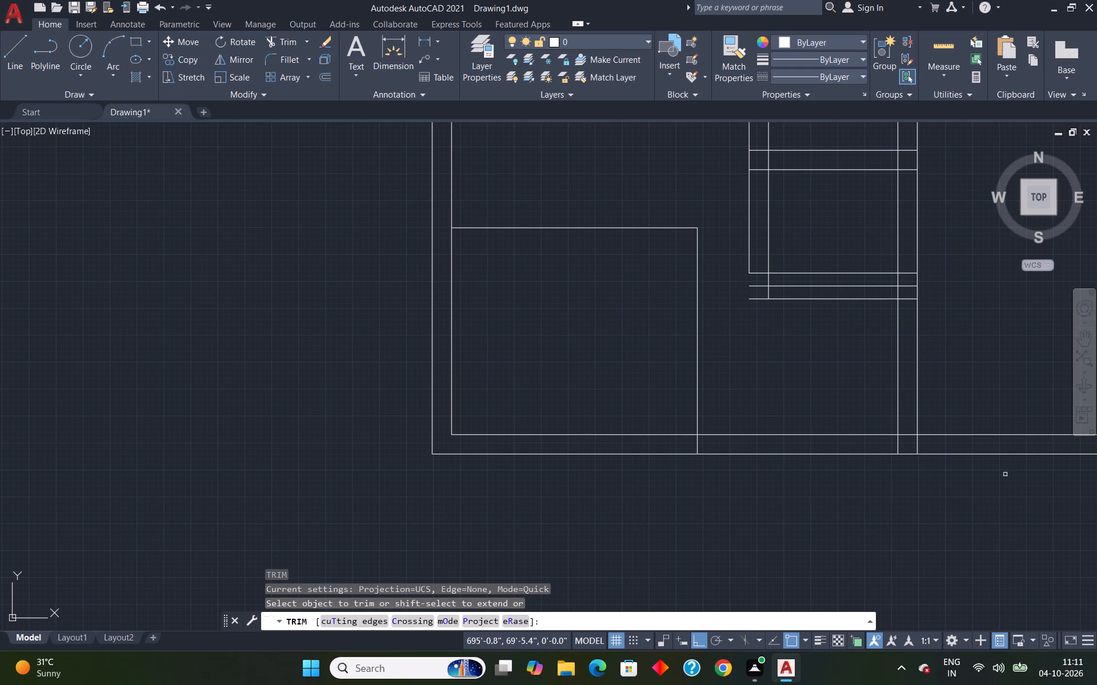
scroll(914, 288, up, 2)
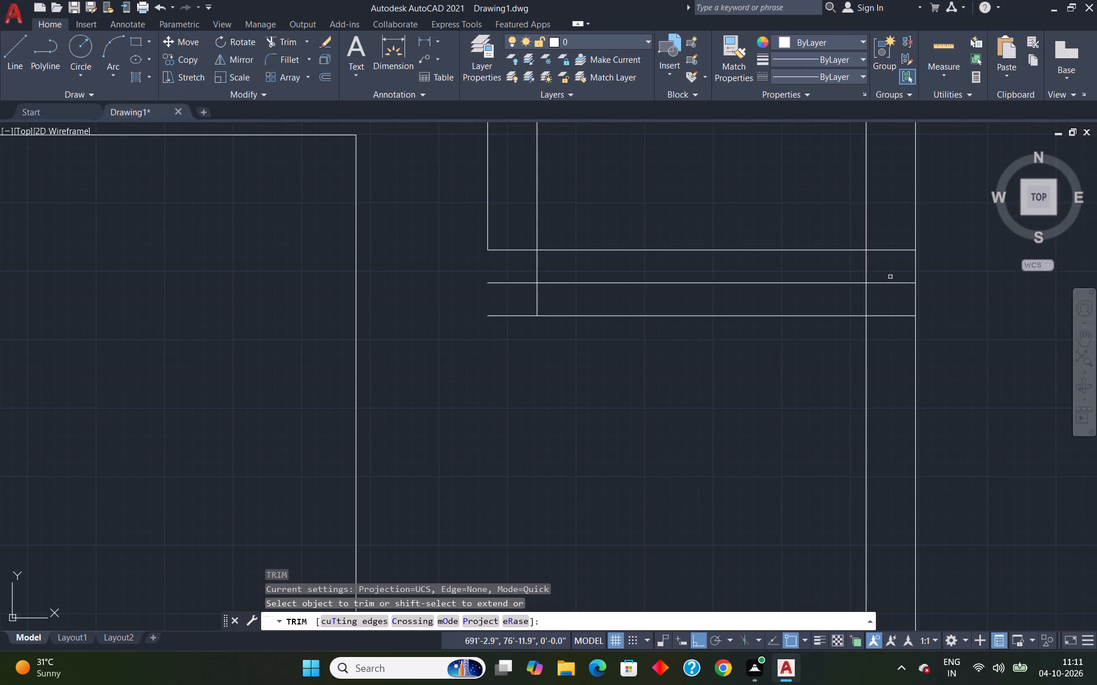
drag(890, 277, 900, 333)
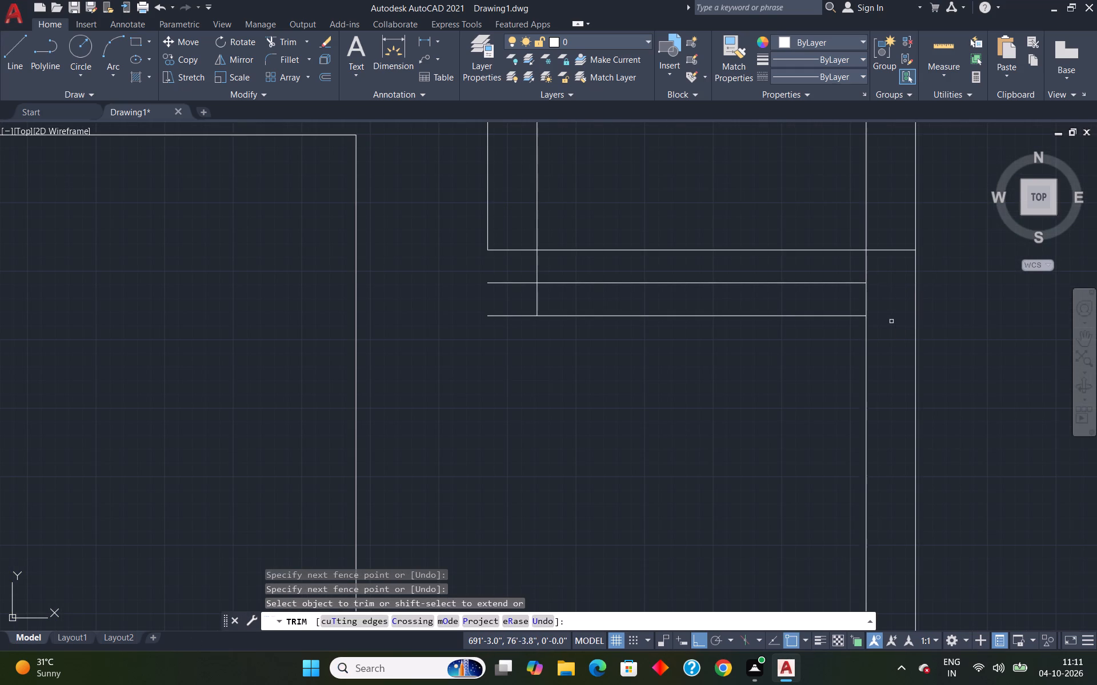
scroll(901, 328, down, 1)
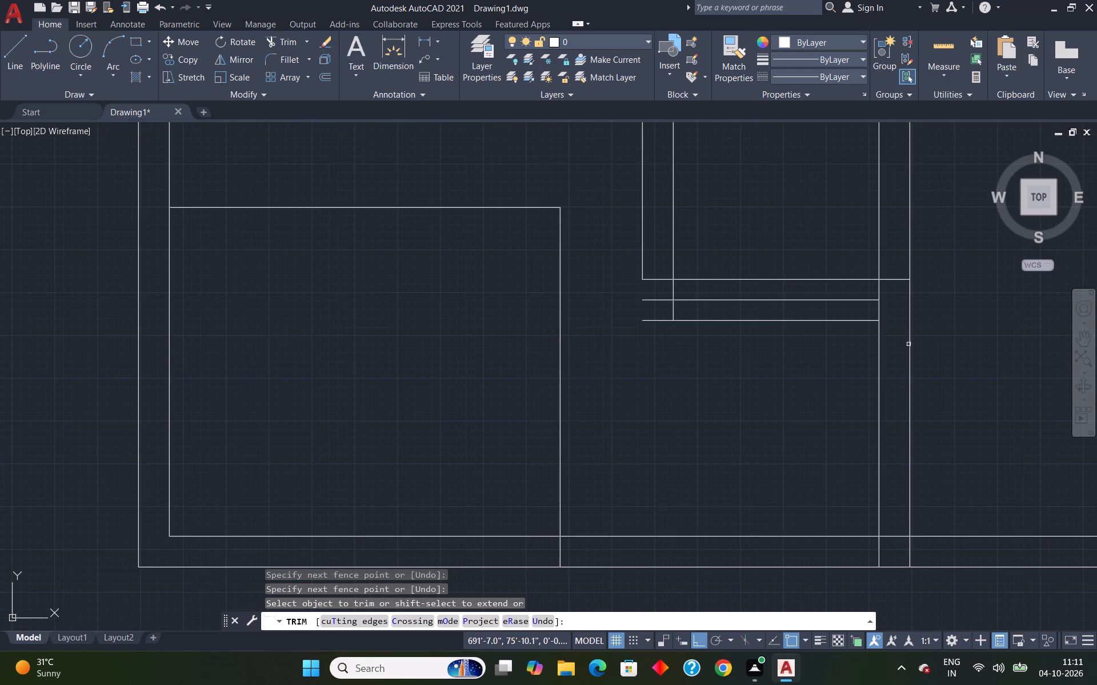
key(Escape)
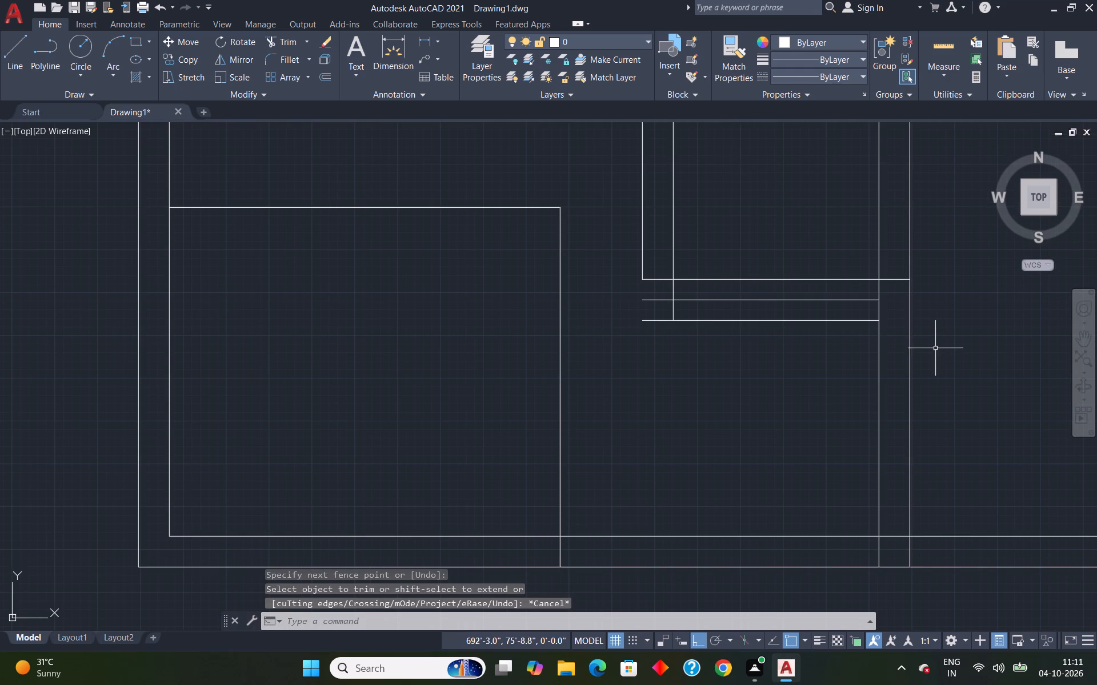
Draw a 1' vertical line from the lower step line up to the small room's bottom line, just left of the partition wall.
key(l)
key(Return)
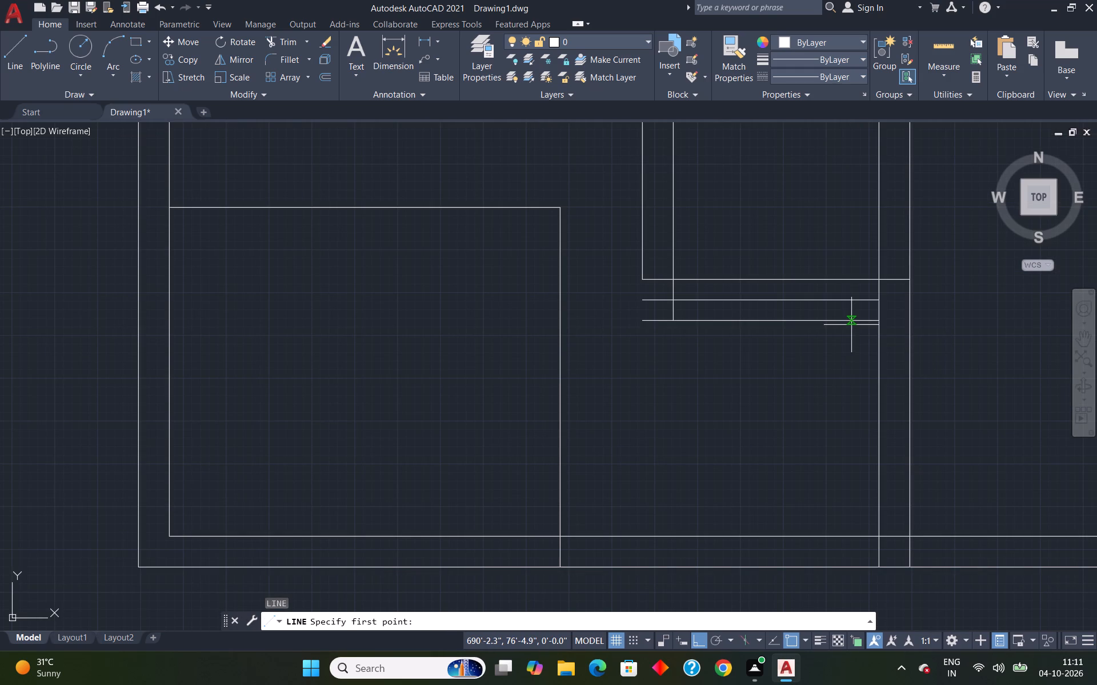
click(853, 321)
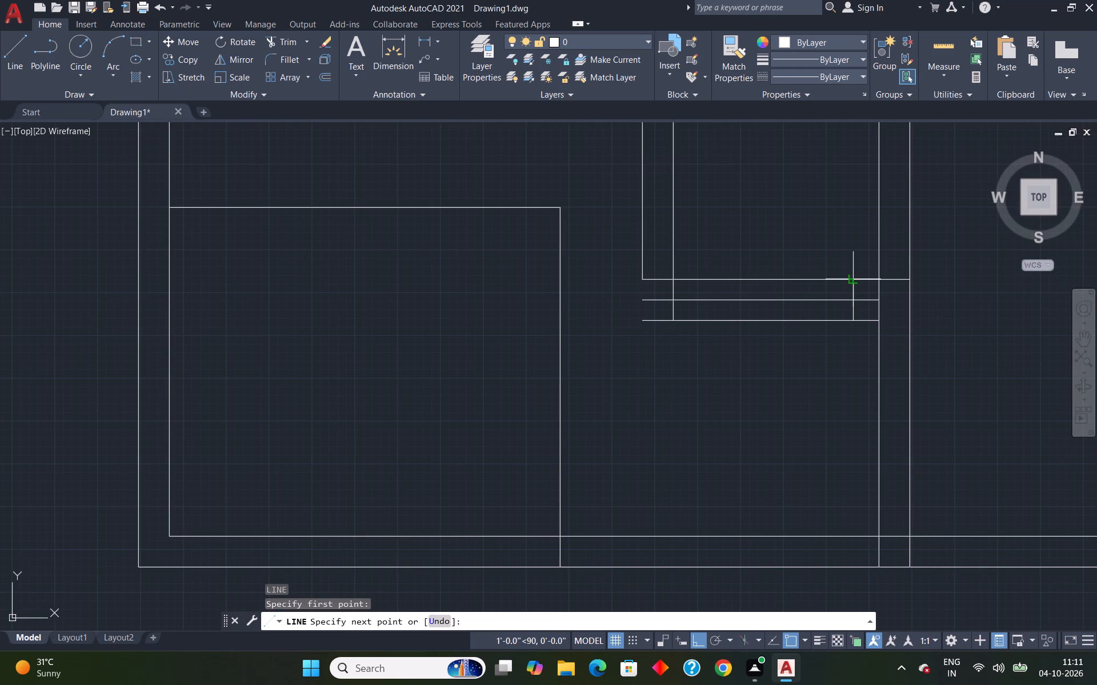
click(854, 279)
key(Escape)
Trim both step lines to the right of the short vertical line and to the left of the inner wall line.
text(tr)
key(Return)
drag(865, 293, 865, 317)
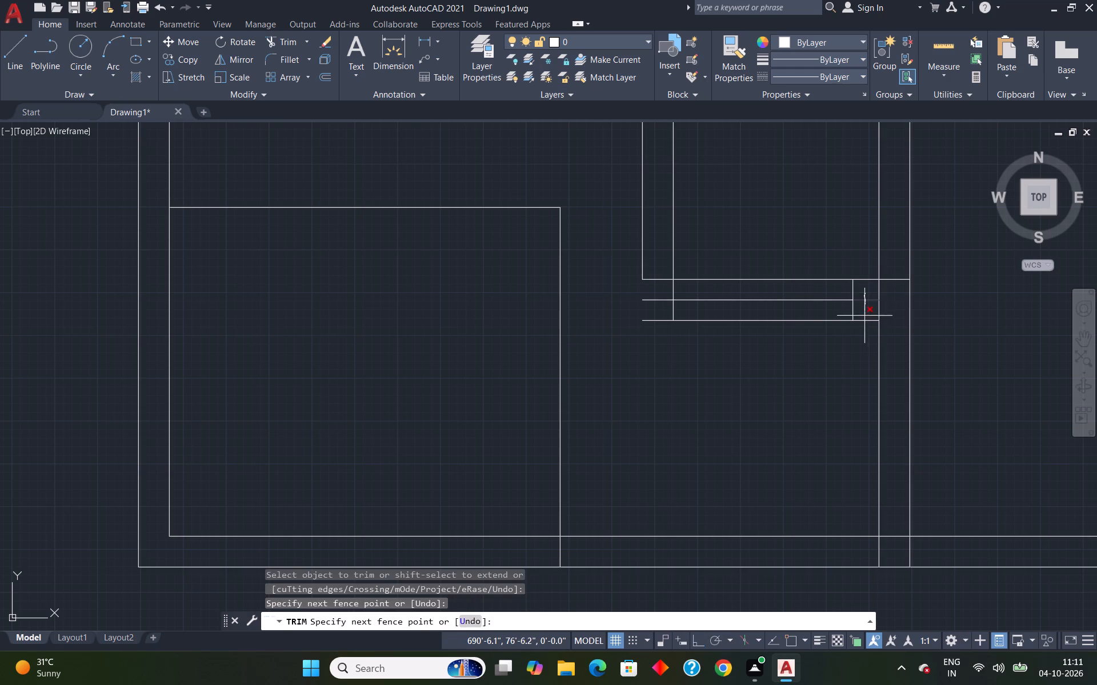
drag(865, 317, 867, 327)
drag(659, 300, 665, 341)
drag(660, 303, 651, 345)
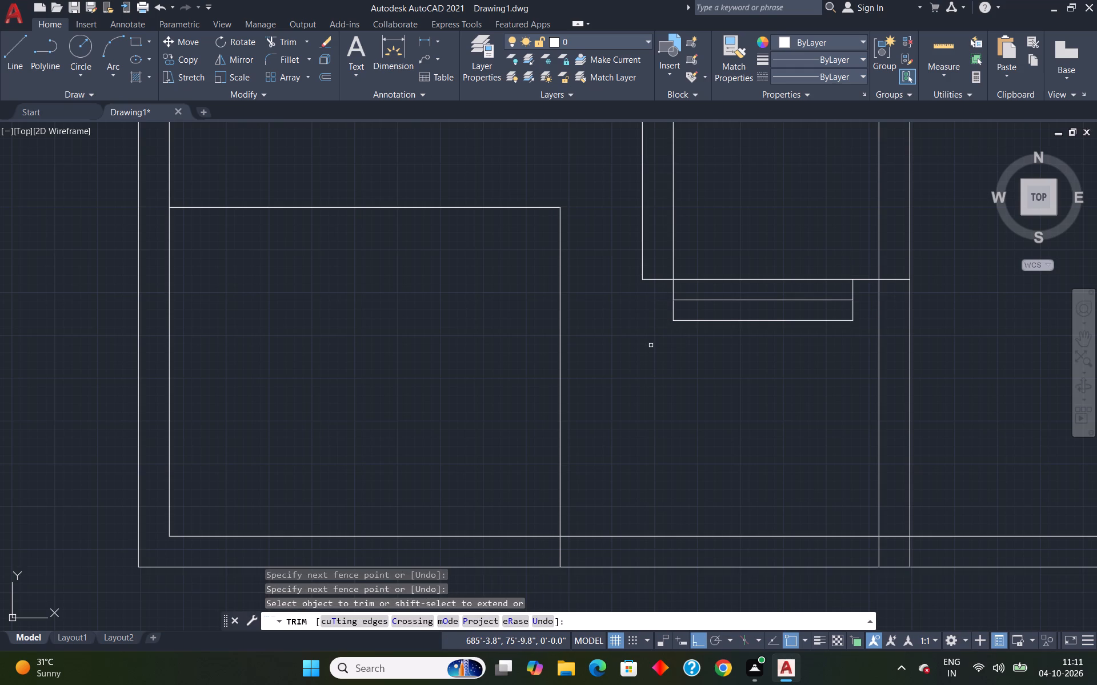
key(Escape)
scroll(671, 392, down, 3)
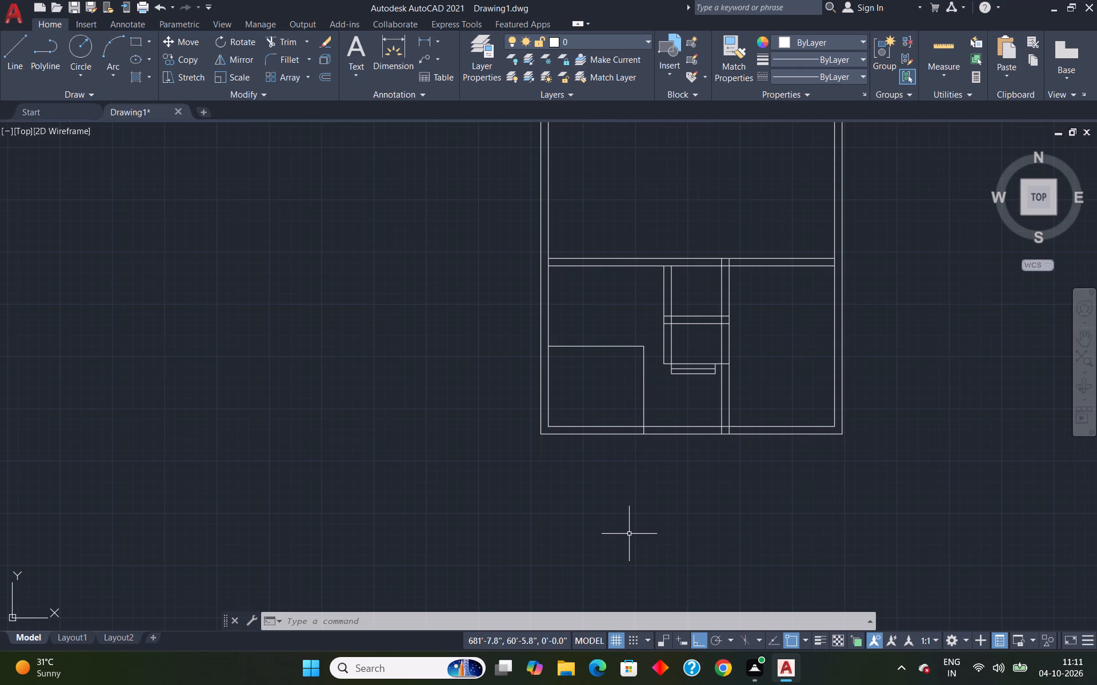
Offset the right outer wall's inner line 10' into the plan.
scroll(686, 577, down, 1)
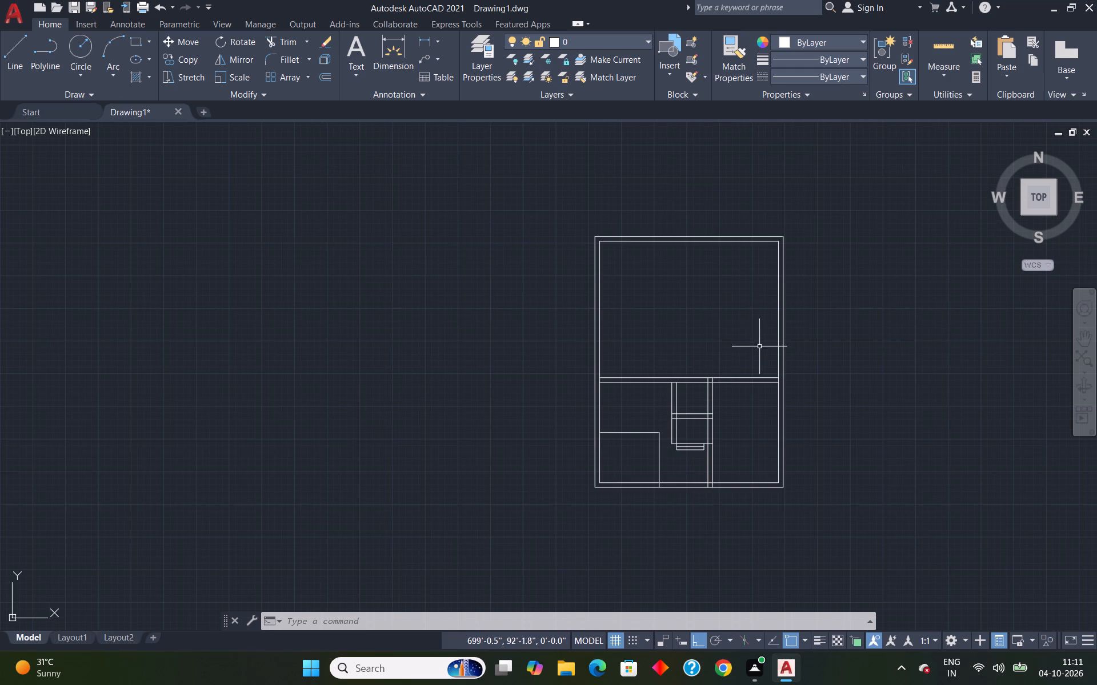
scroll(752, 316, down, 1)
scroll(703, 353, up, 3)
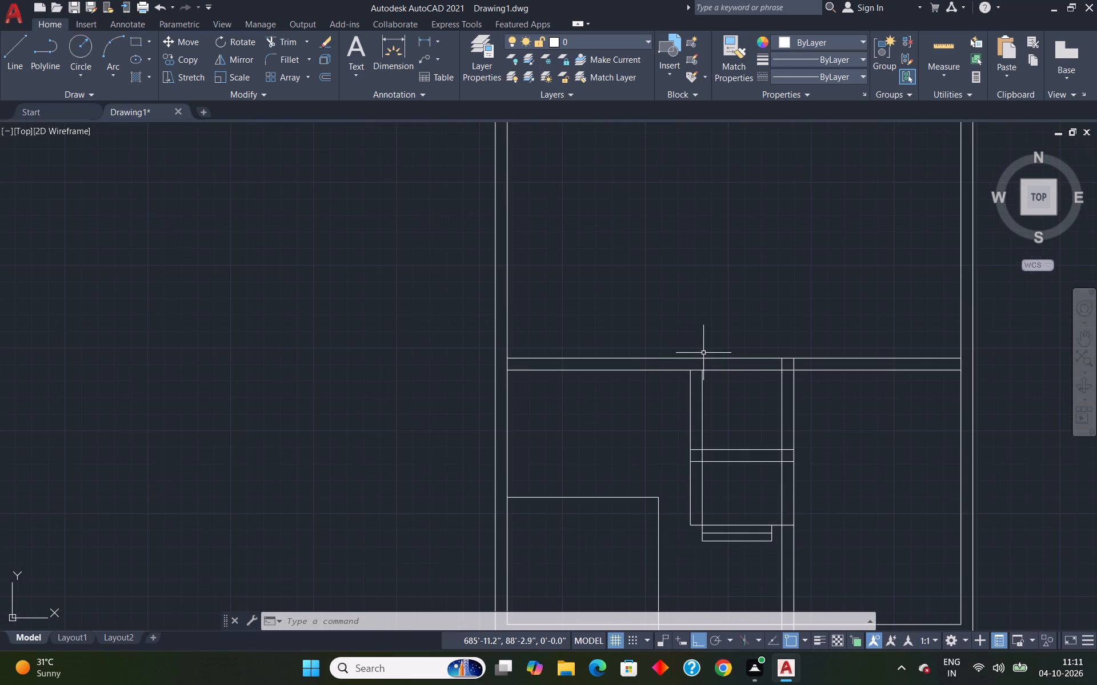
key(o)
key(Return)
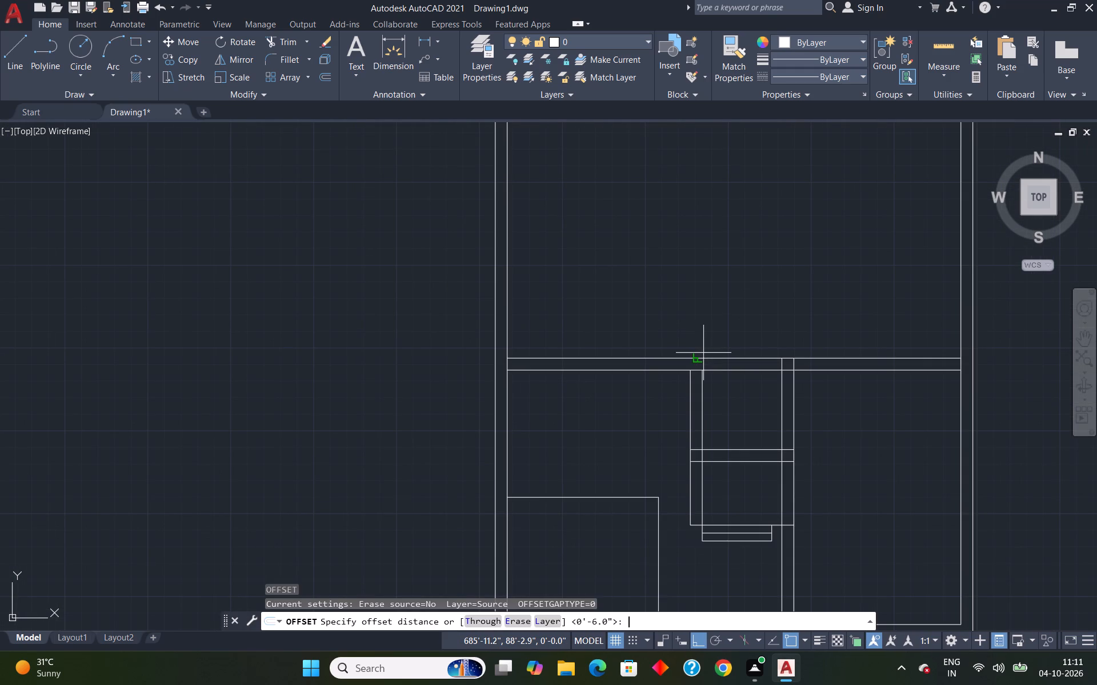
text(10')
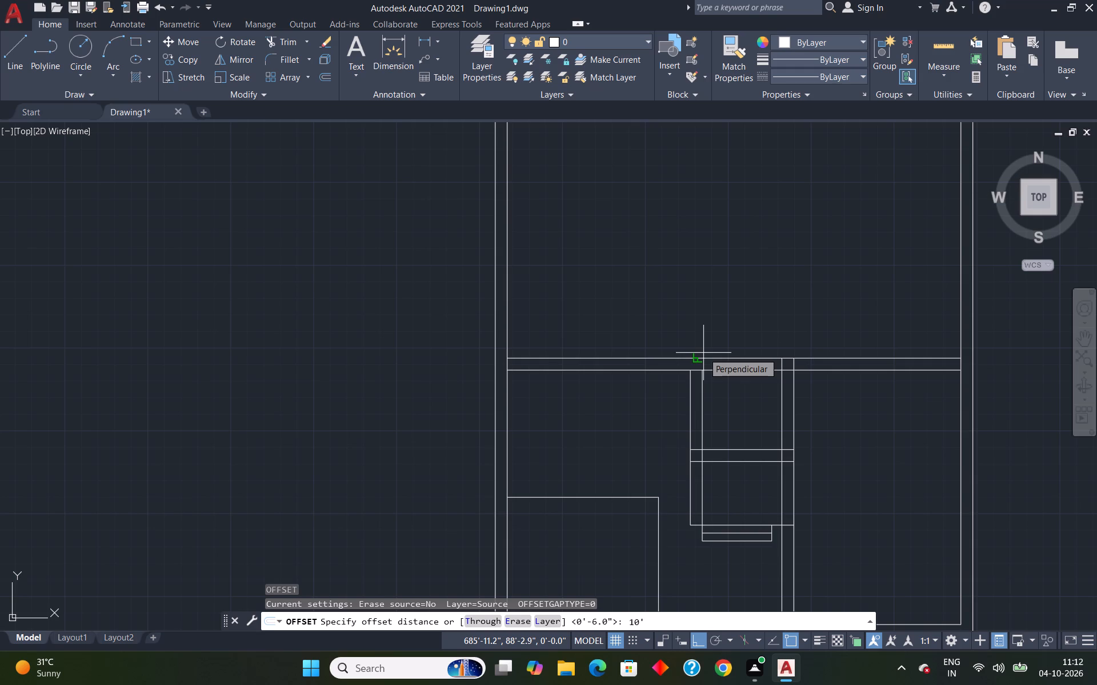
key(Return)
scroll(980, 336, down, 1)
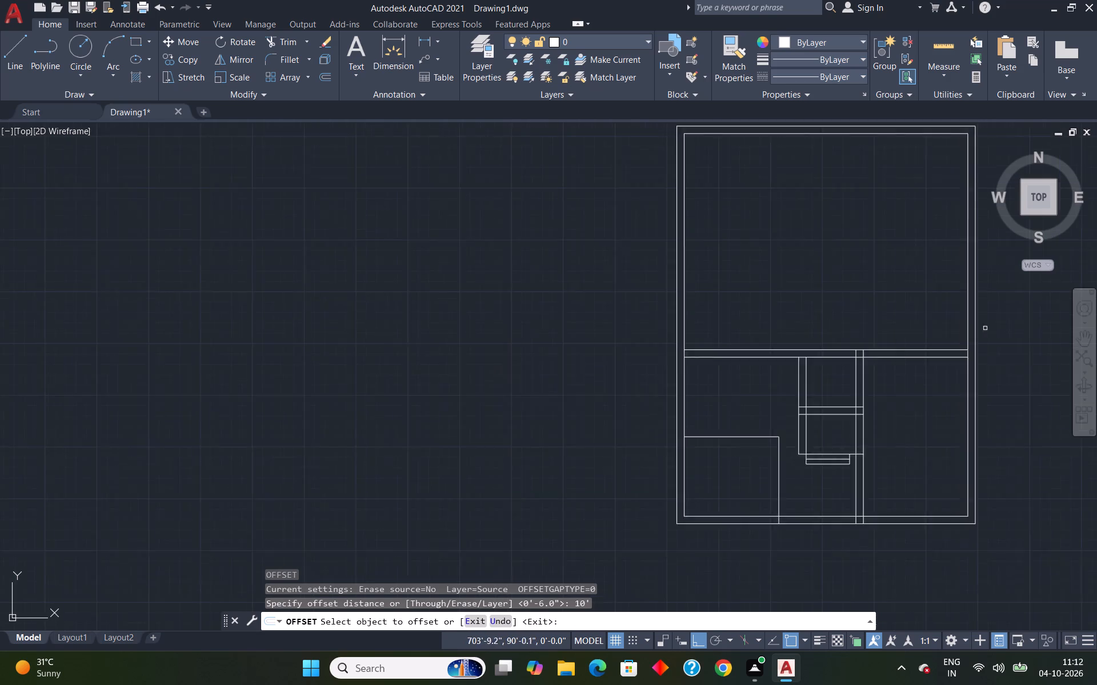
scroll(985, 328, down, 1)
scroll(986, 304, up, 3)
click(927, 323)
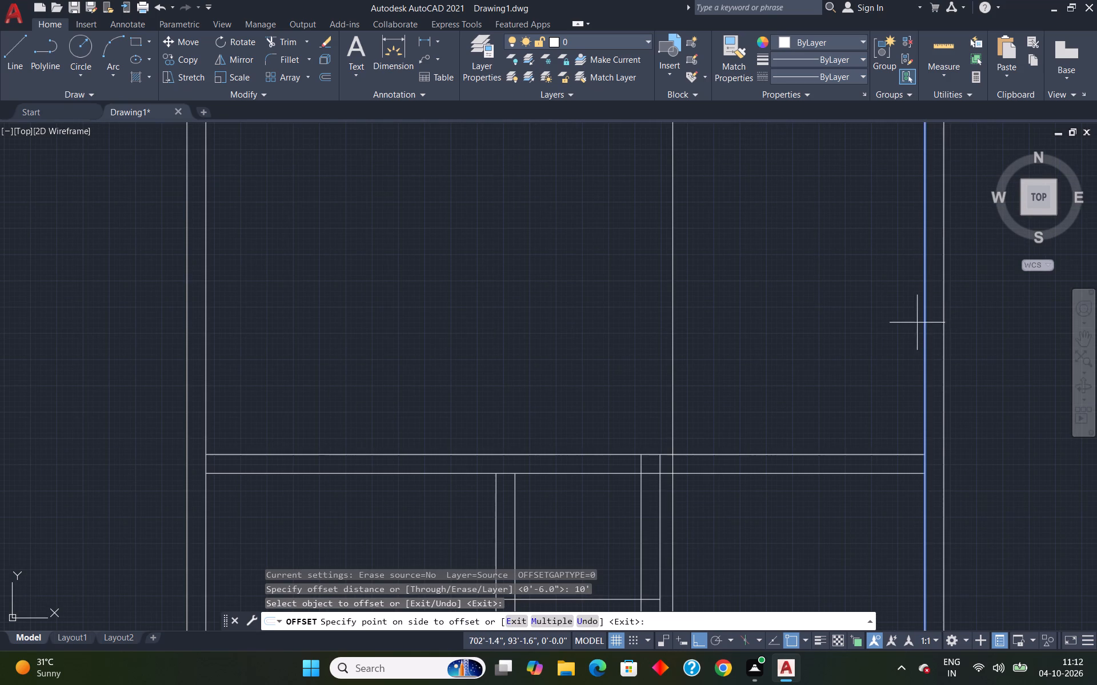
scroll(858, 313, down, 2)
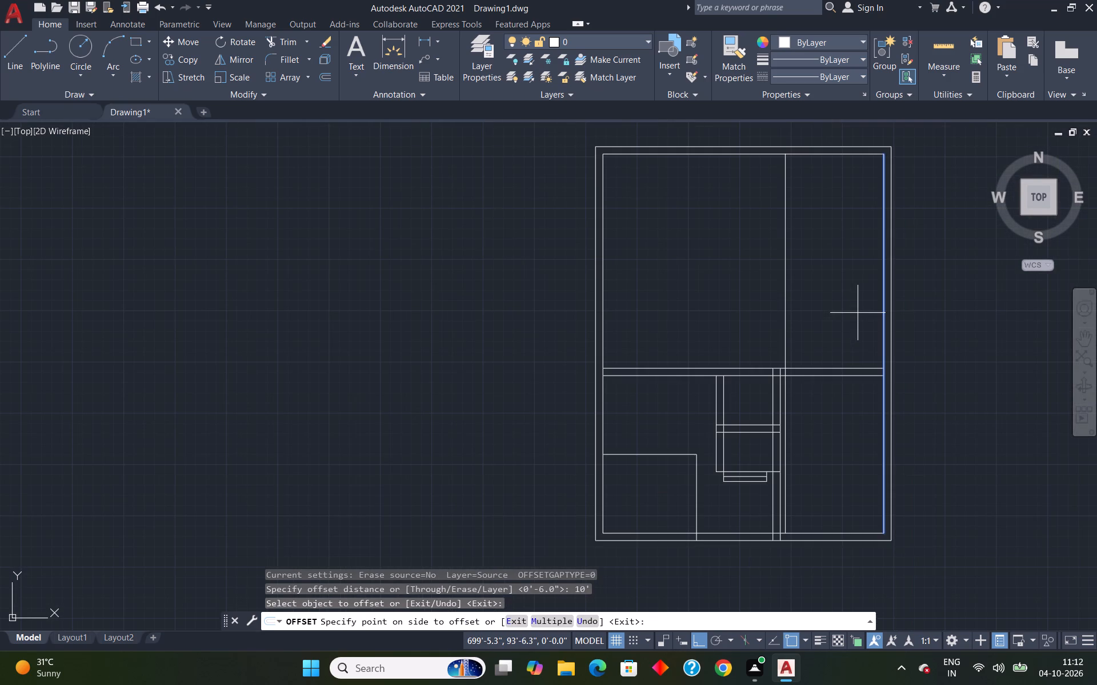
click(858, 313)
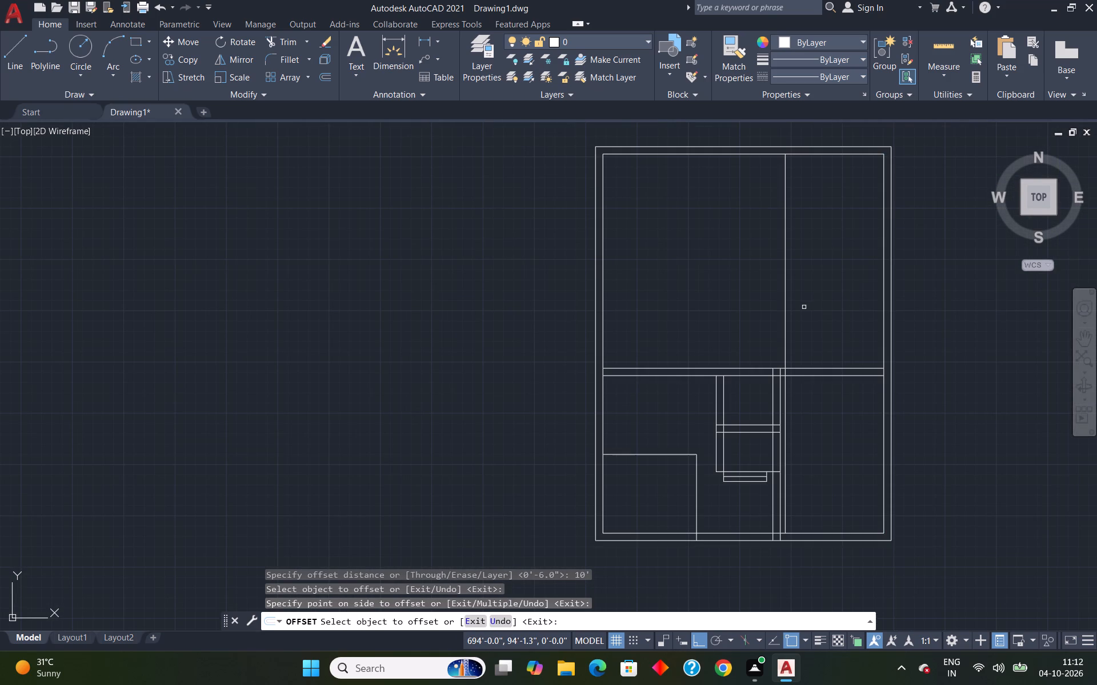
key(Escape)
Trim the new vertical line below the upper face of the horizontal partition wall.
text(tr)
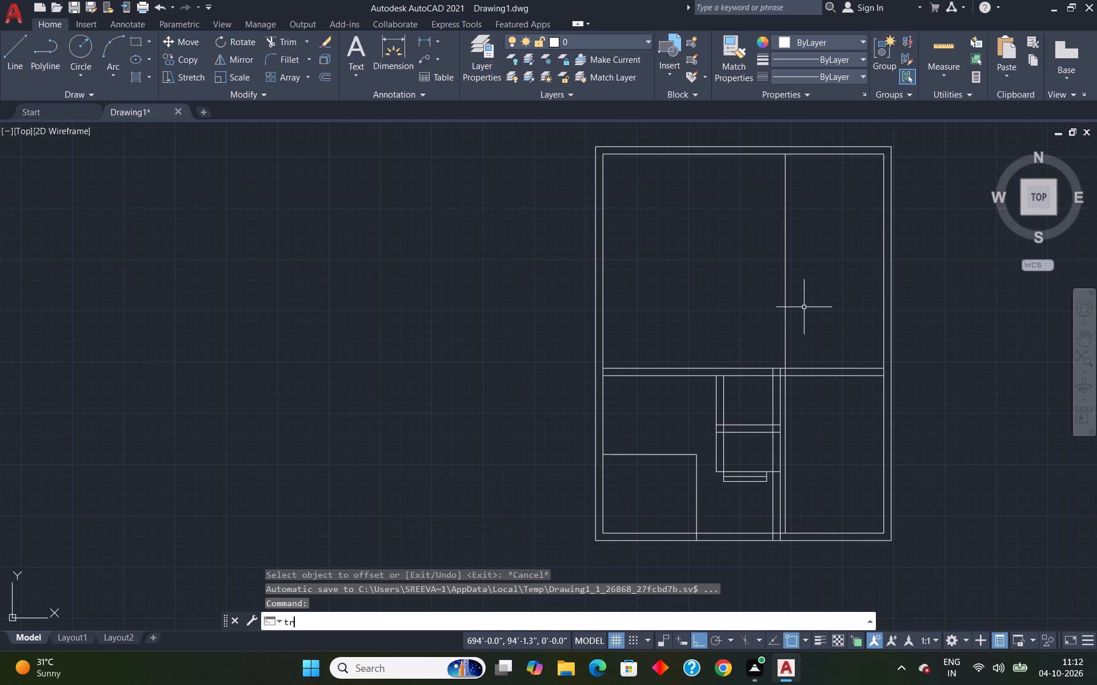
key(Return)
scroll(808, 443, up, 3)
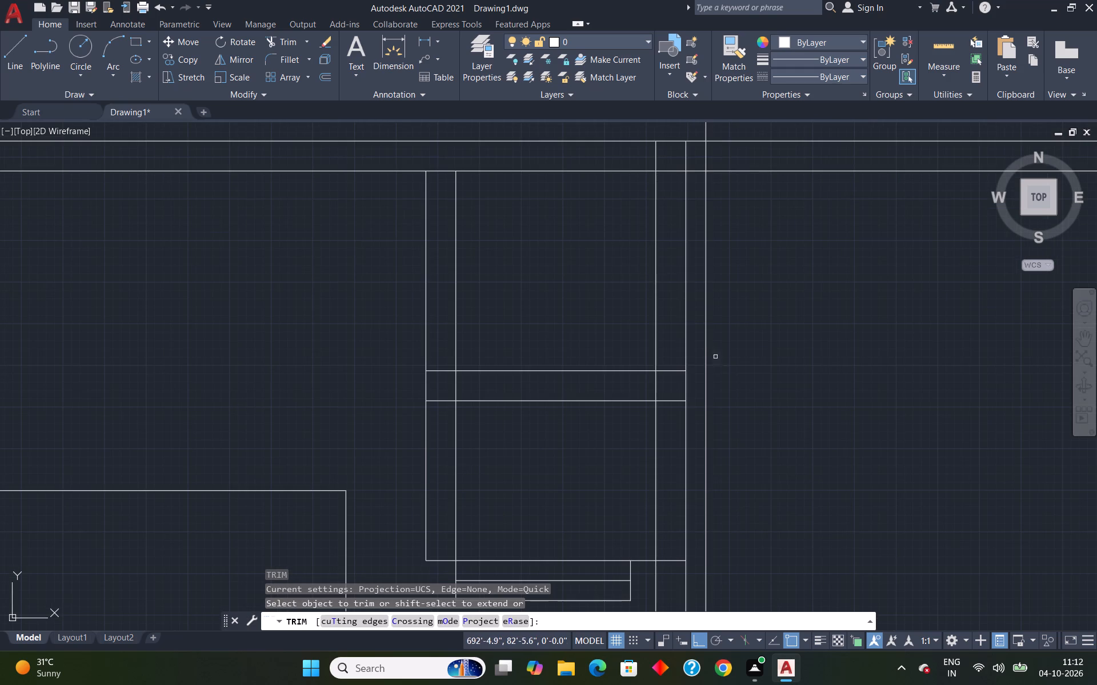
click(702, 341)
drag(702, 341, 709, 348)
scroll(709, 348, down, 2)
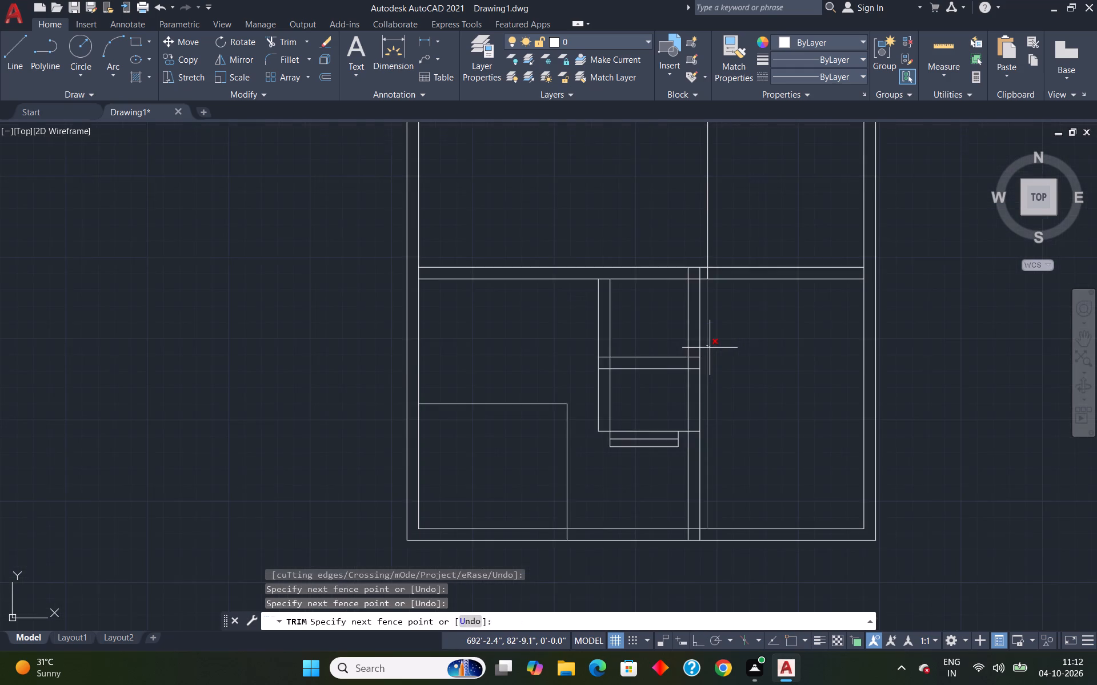
scroll(719, 350, down, 1)
click(720, 350)
scroll(731, 300, up, 3)
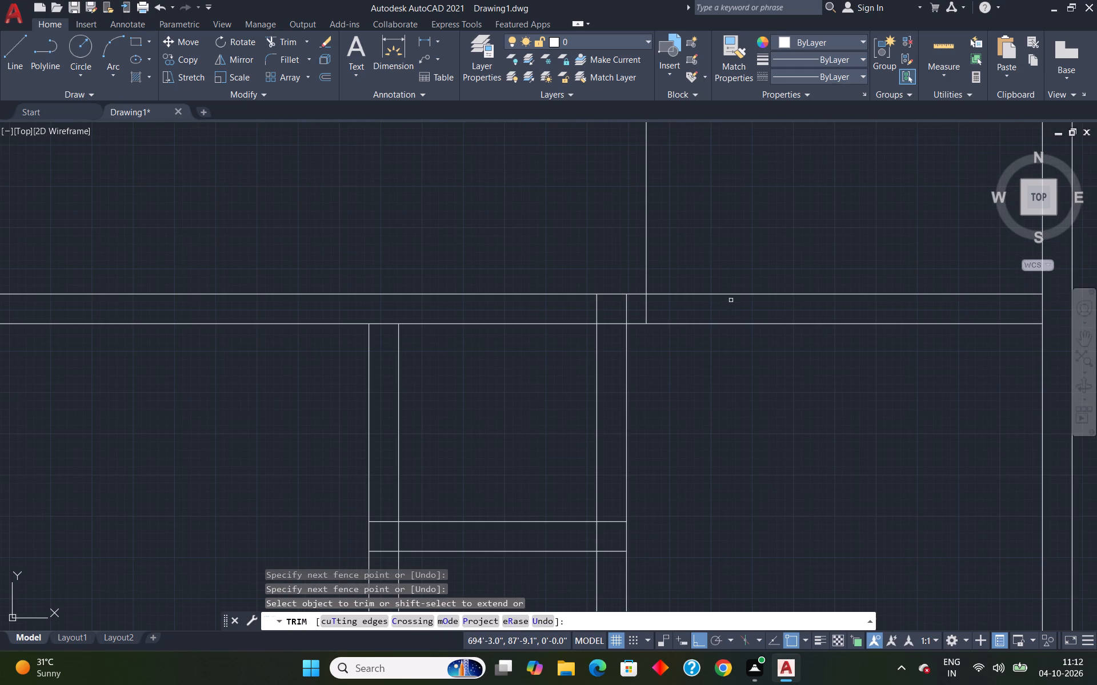
click(646, 304)
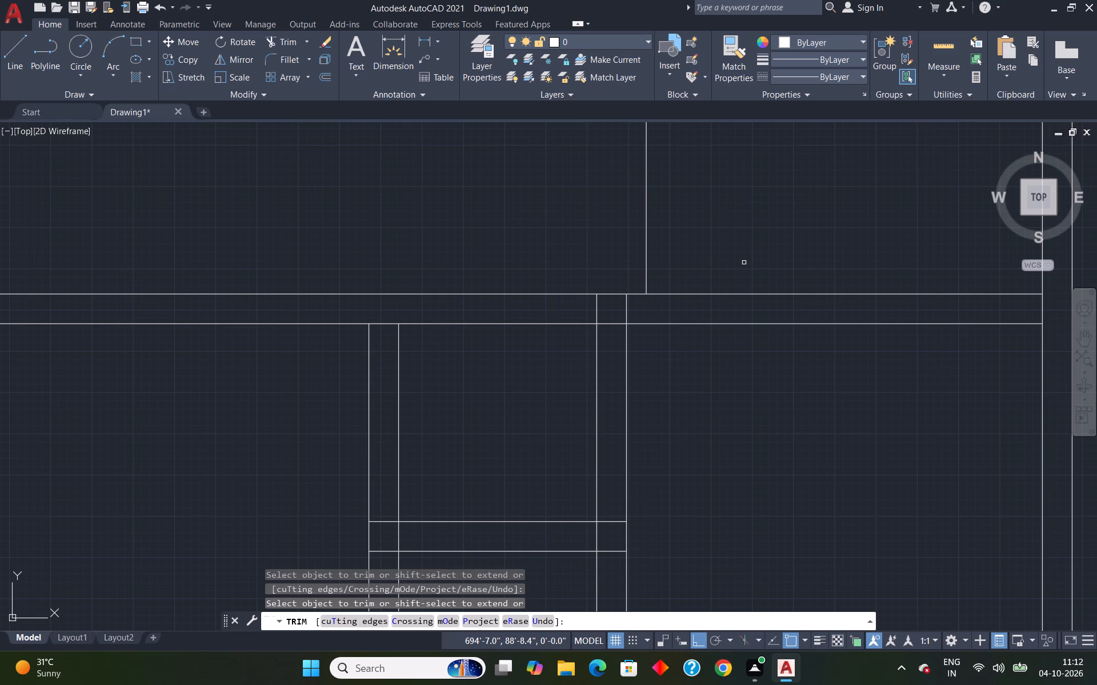
key(Escape)
Offset the trimmed vertical line 9" to the left to form the room's side wall.
key(o)
key(Return)
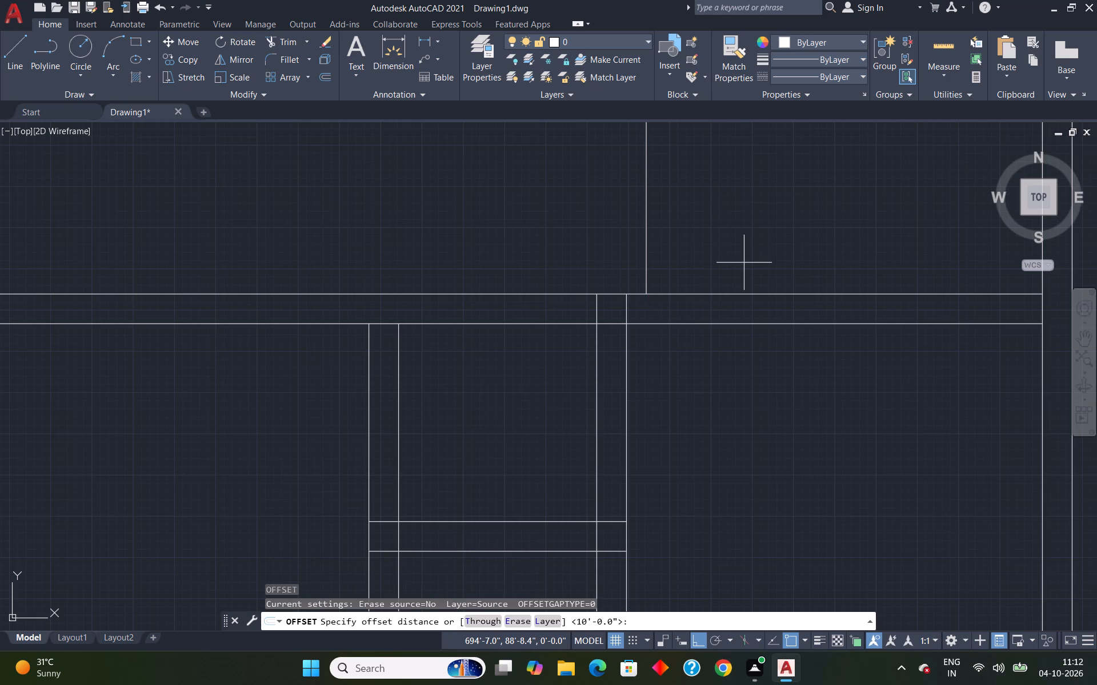
text(9")
key(Return)
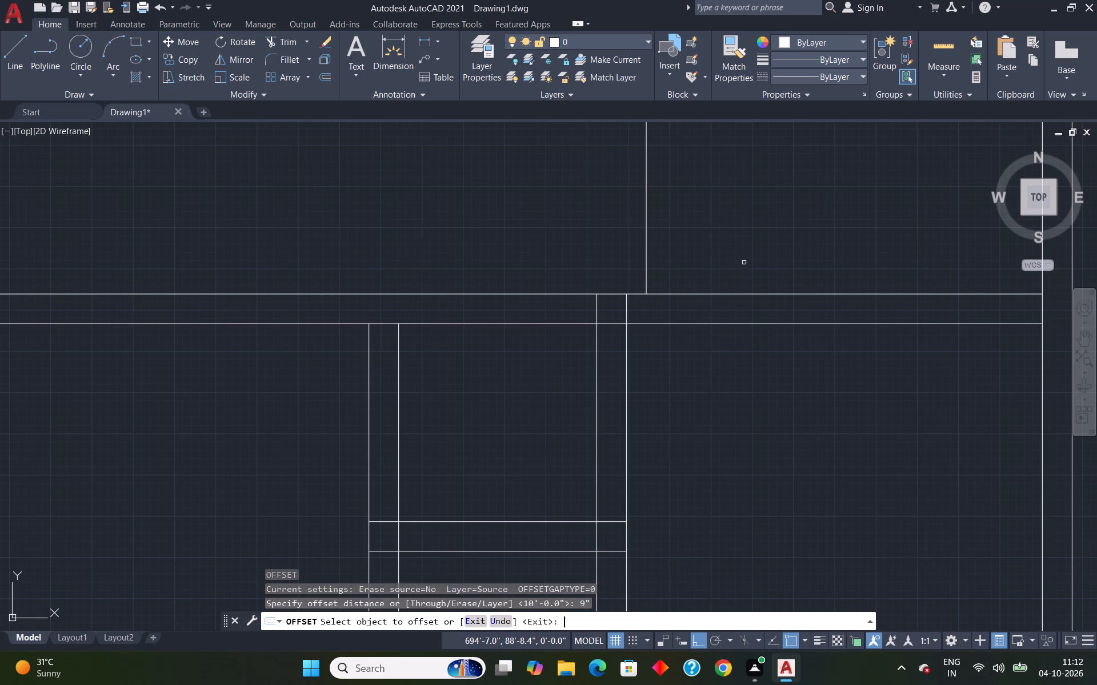
scroll(731, 241, down, 5)
scroll(734, 242, up, 2)
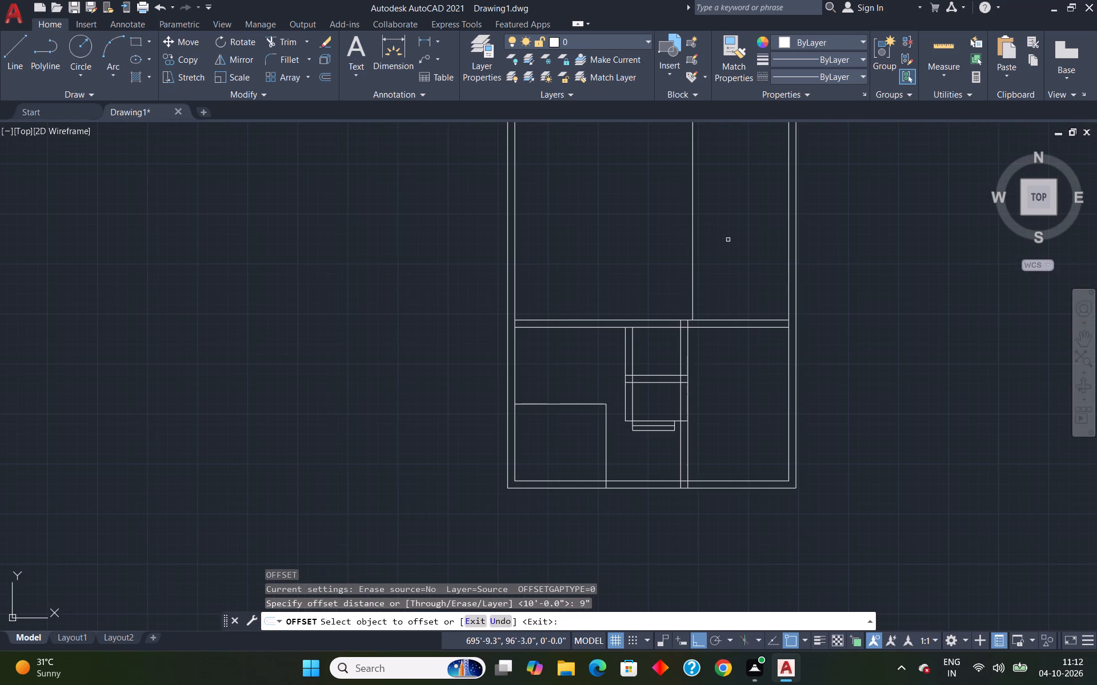
click(694, 232)
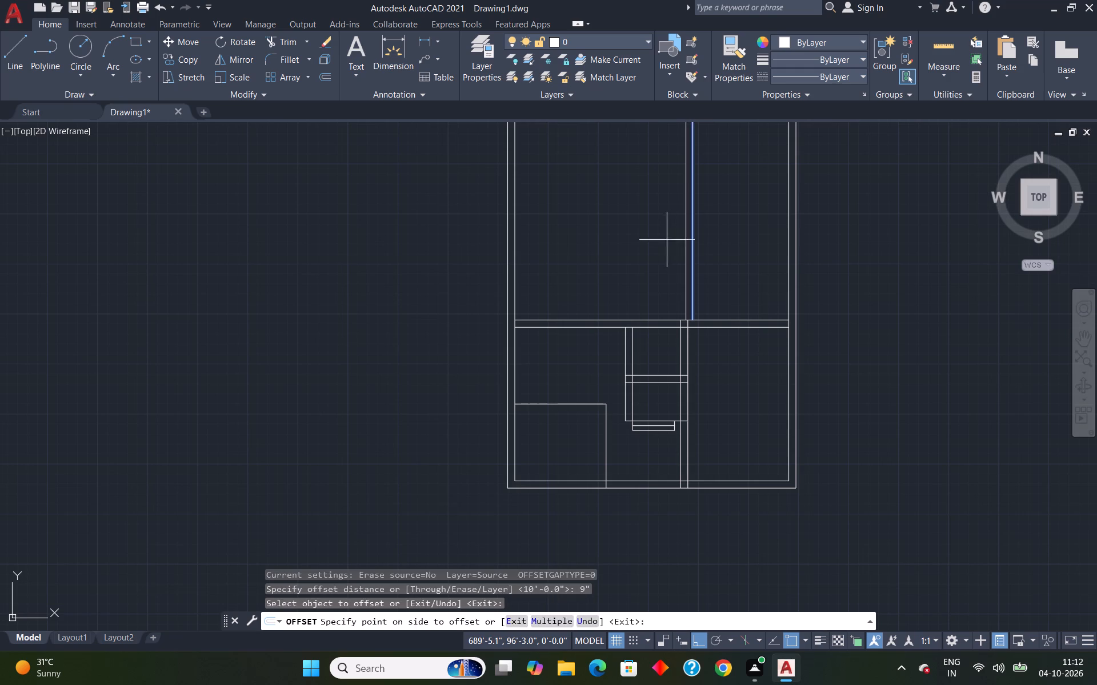
click(667, 240)
key(Escape)
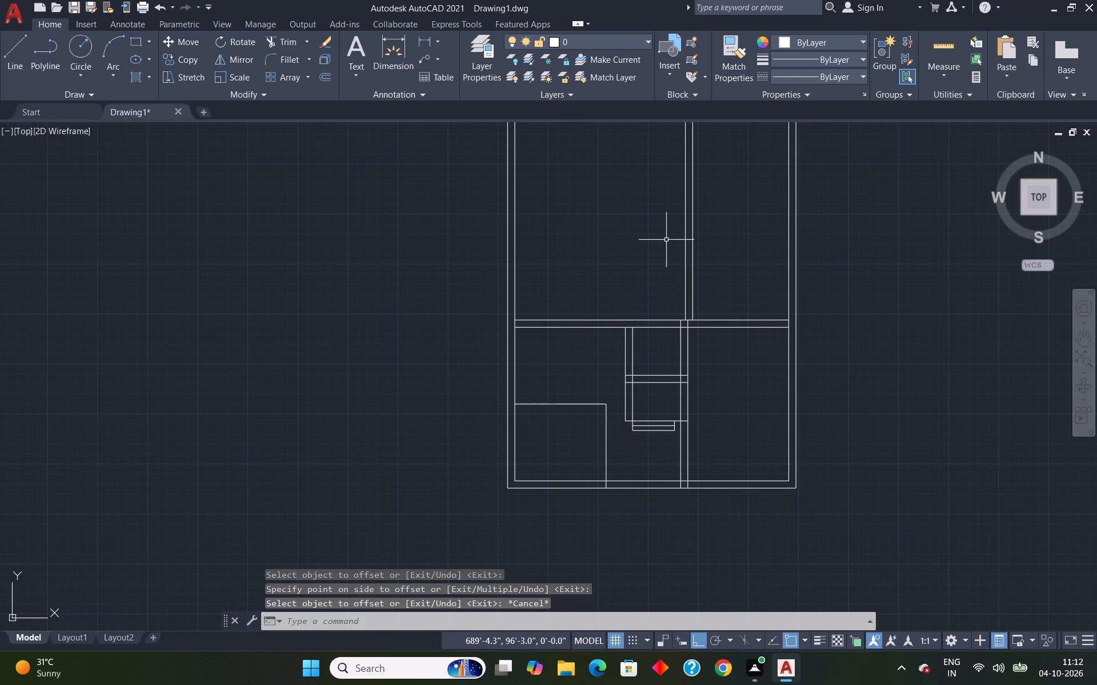
Offset the upper line of the horizontal partition wall 12' upward.
key(o)
key(Return)
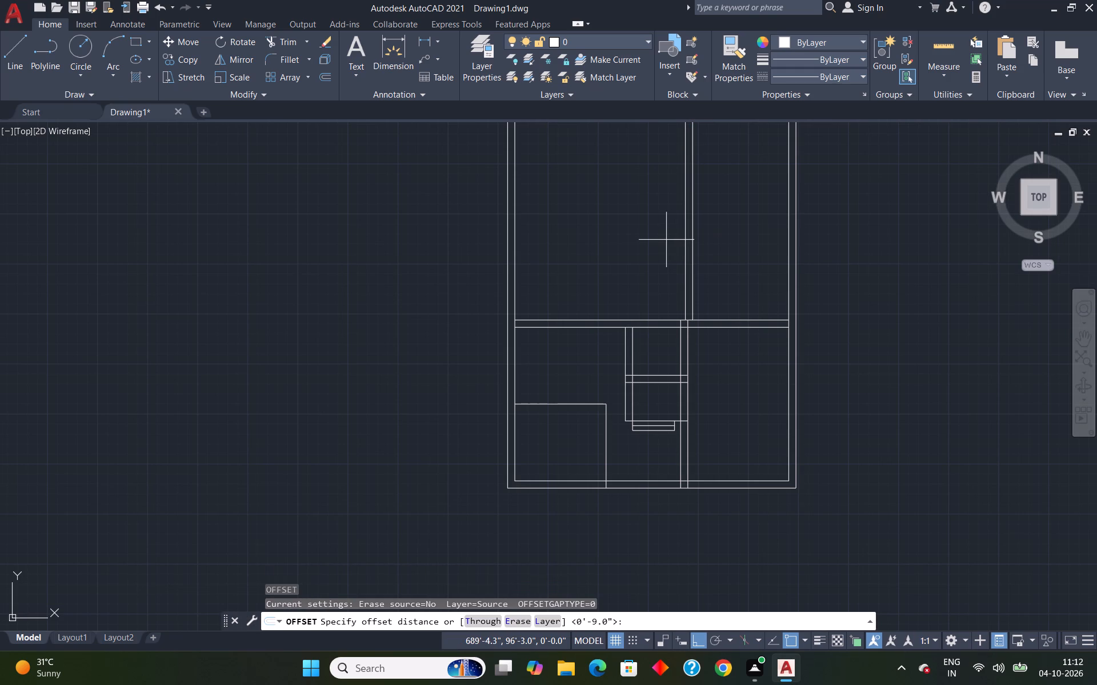
text(12')
key(Return)
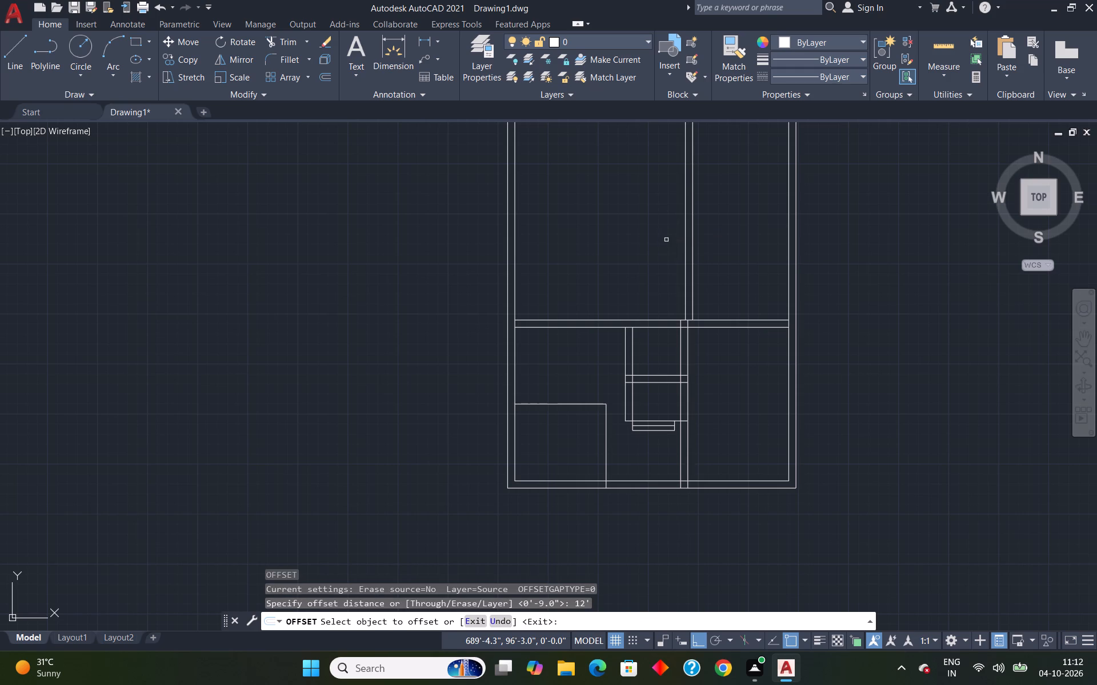
click(736, 321)
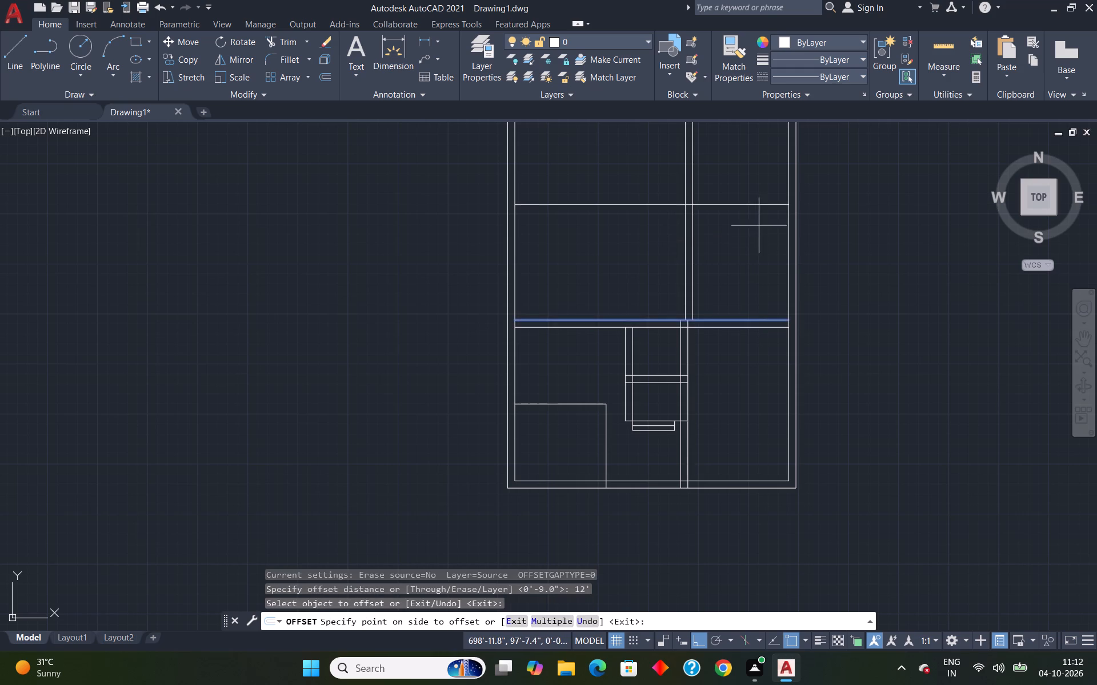
click(759, 224)
key(Escape)
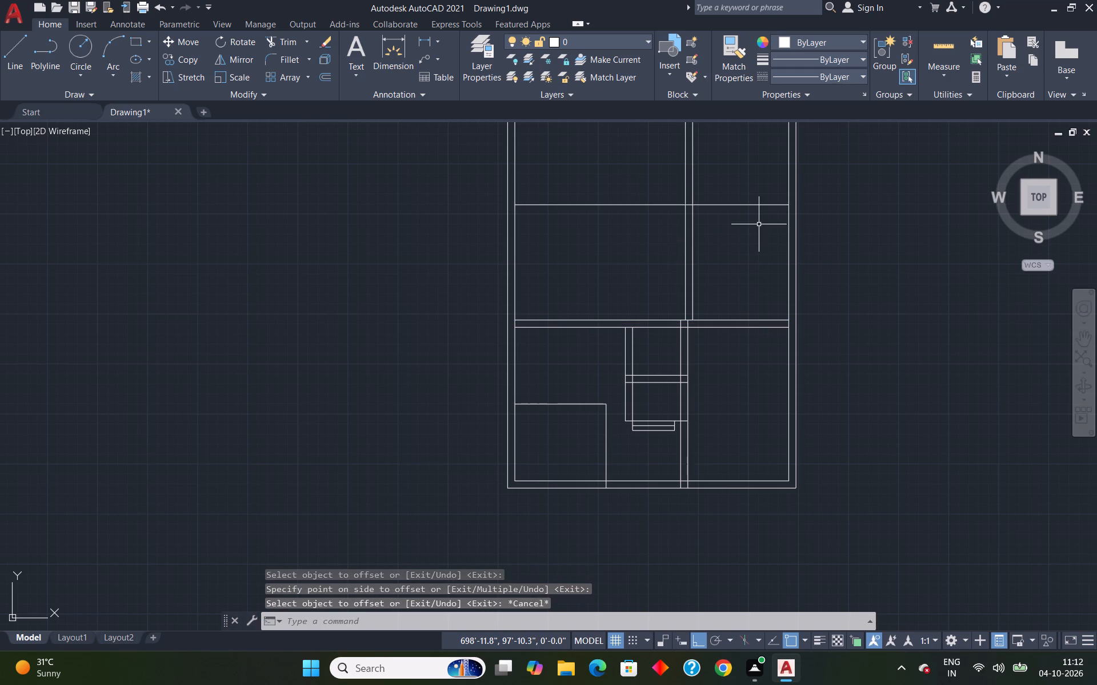
Trim the new horizontal line left of the vertical wall and both vertical wall lines above it.
text(tr)
key(Return)
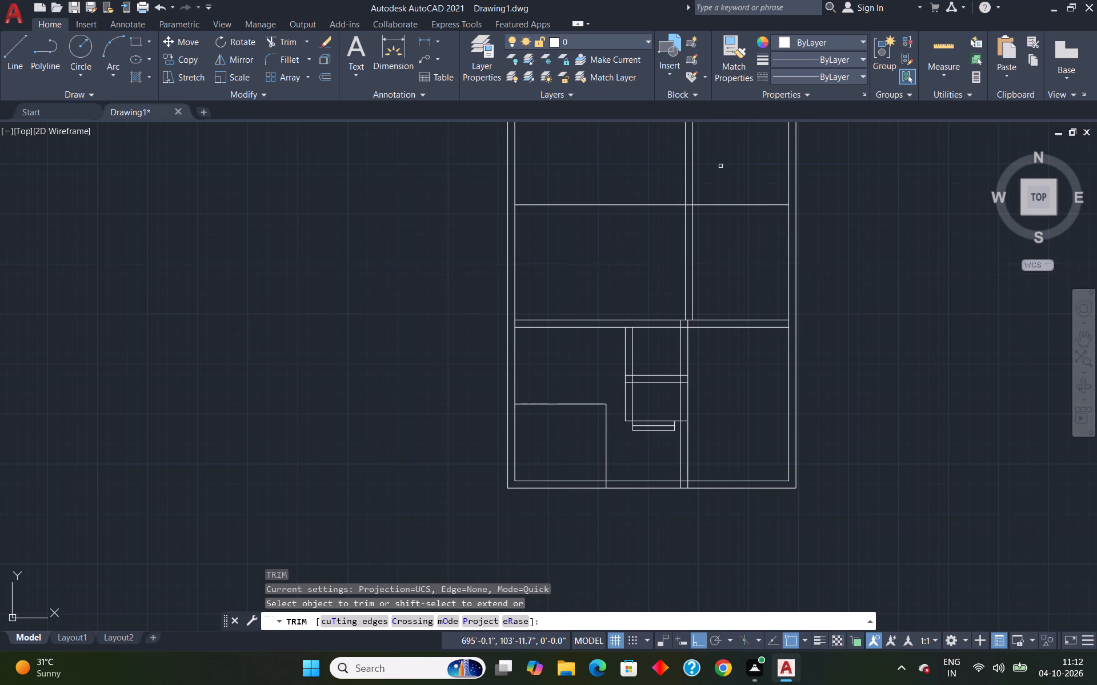
drag(720, 166, 593, 250)
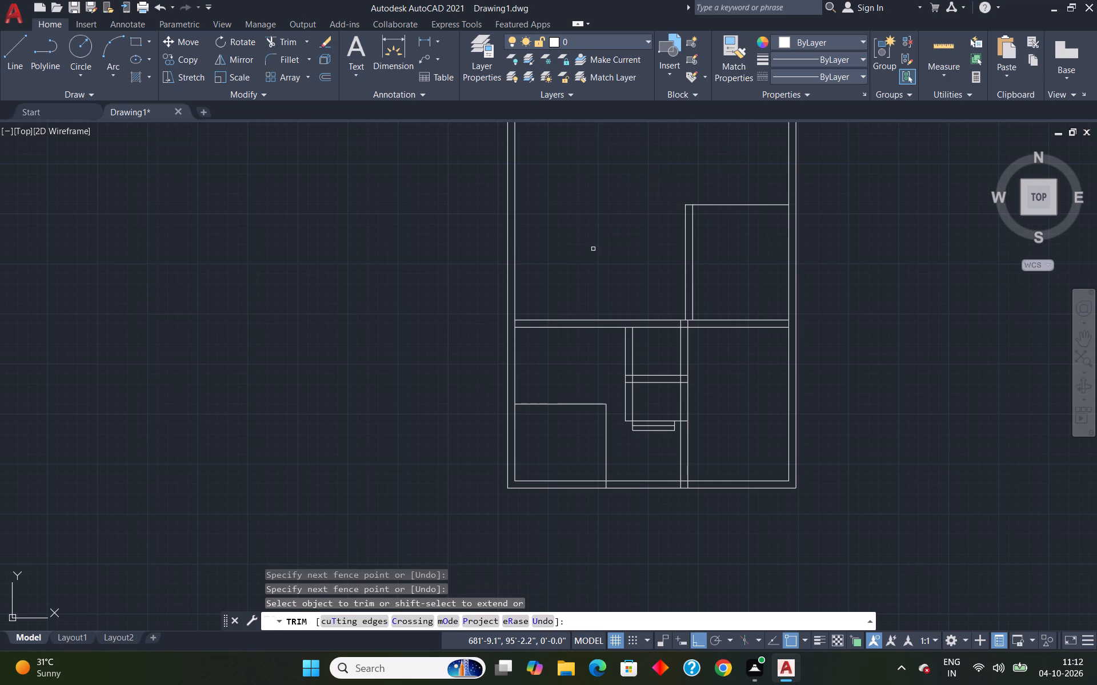
key(Escape)
Offset the upper right room's top line 9" upward to form its wall thickness.
key(o)
key(Return)
text(9")
key(Return)
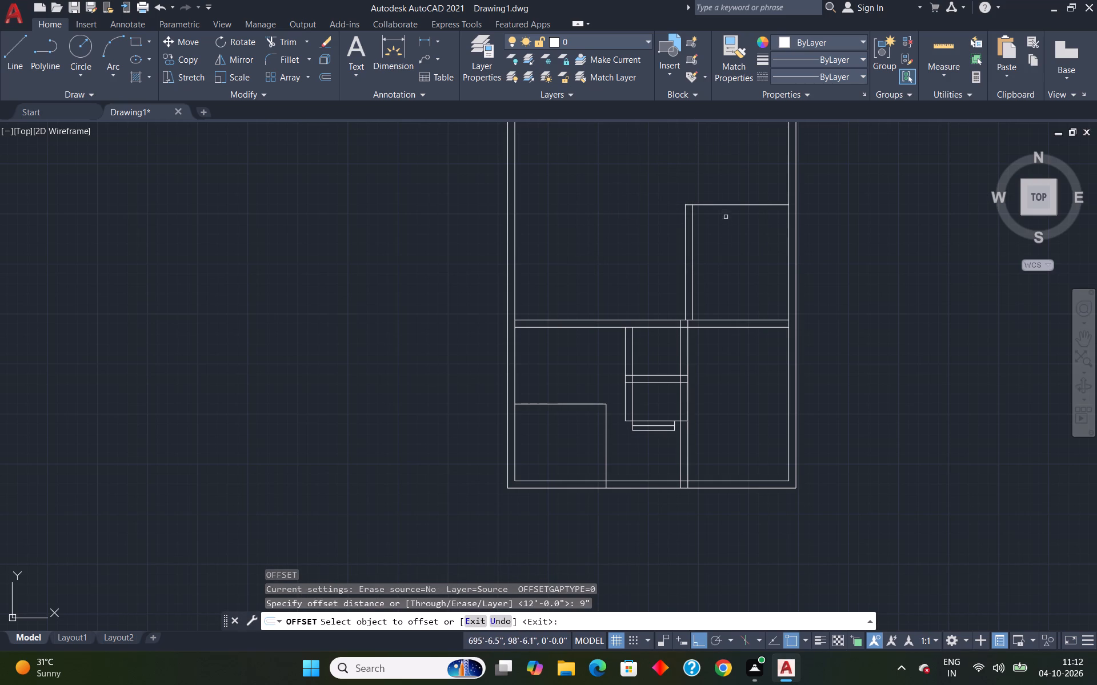
click(722, 204)
click(724, 185)
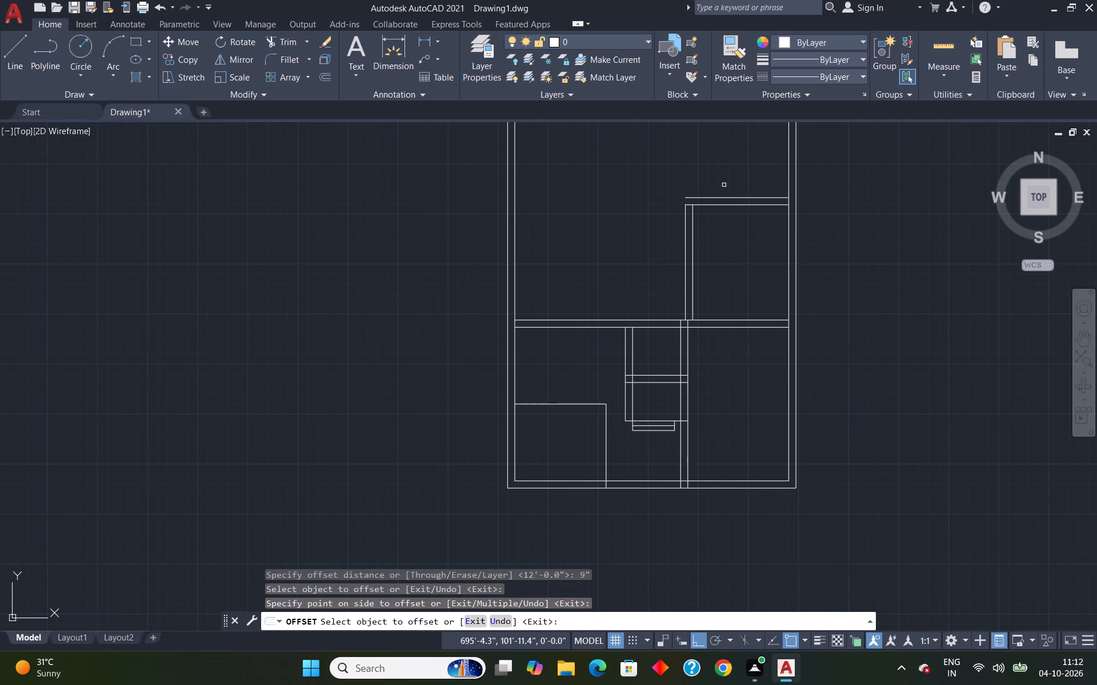
key(Escape)
Fillet the side wall's left line with the top wall's upper line into a square corner.
key(f)
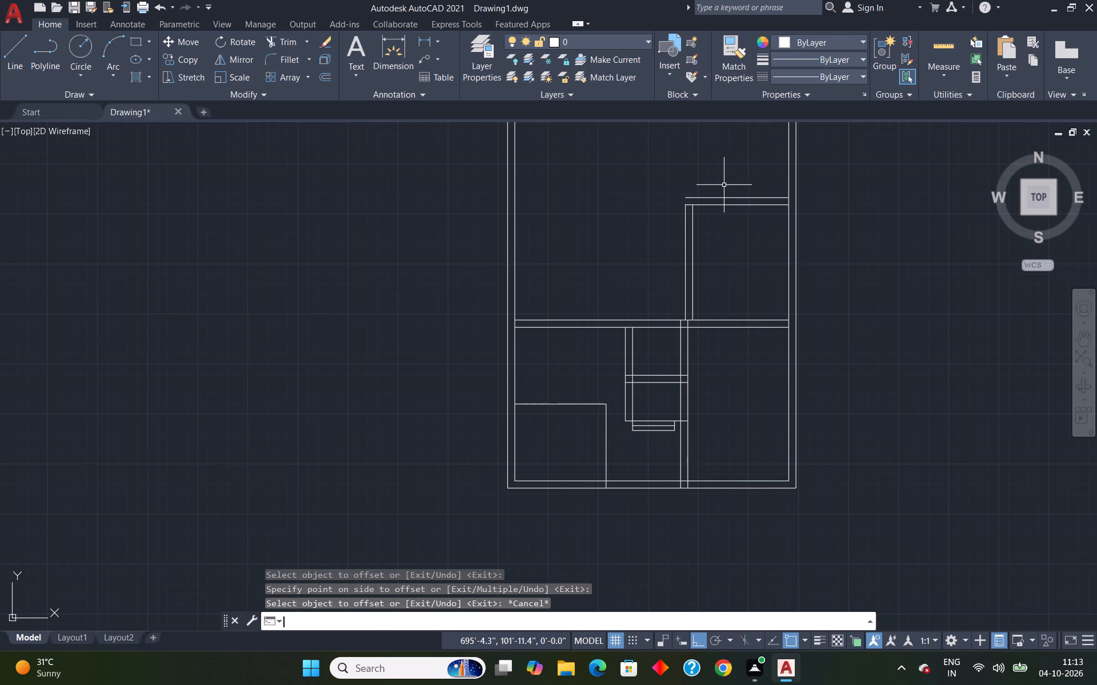
key(Return)
click(684, 220)
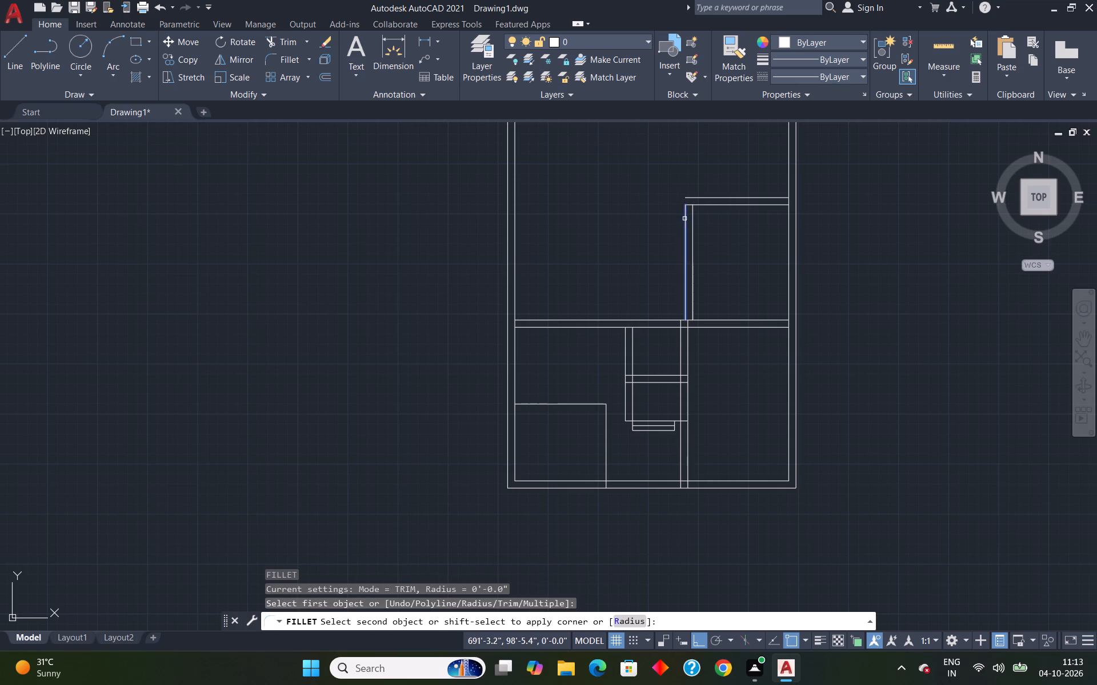
click(688, 197)
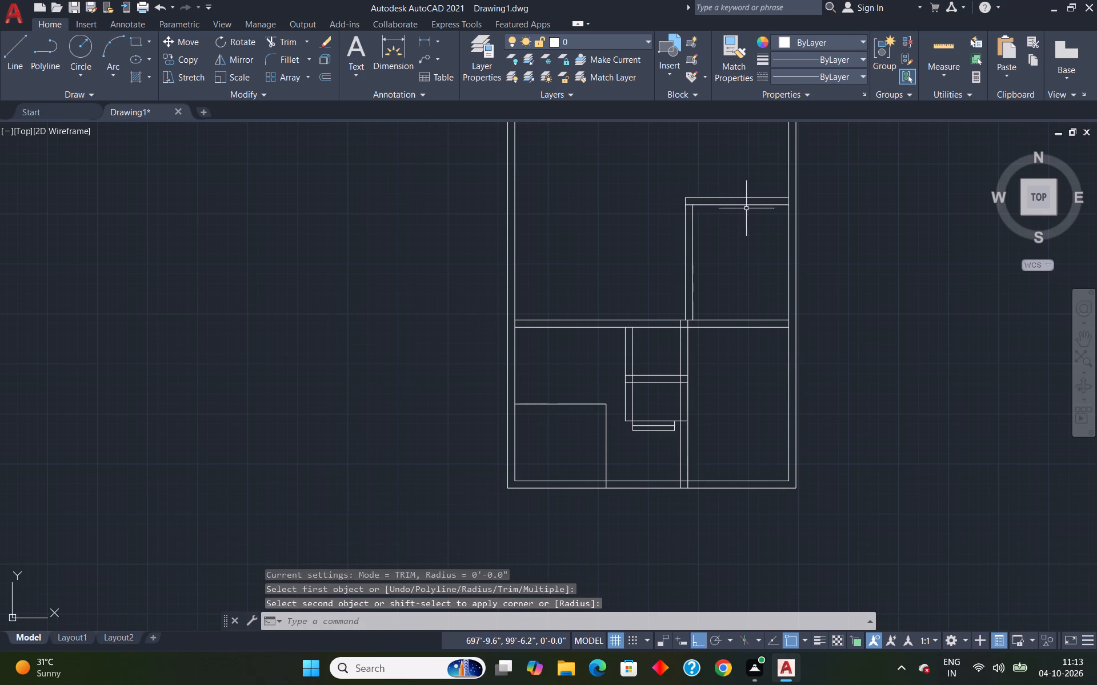
key(Escape)
Extend the side wall's right line up to the top wall's upper line.
text(ex)
key(Return)
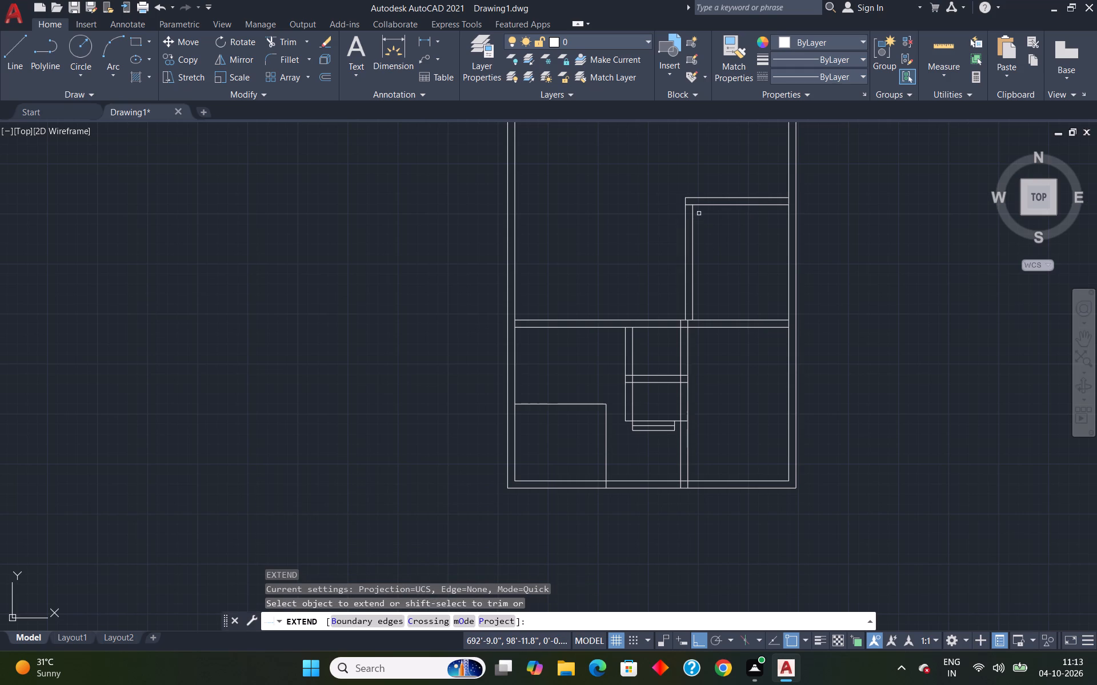
click(692, 215)
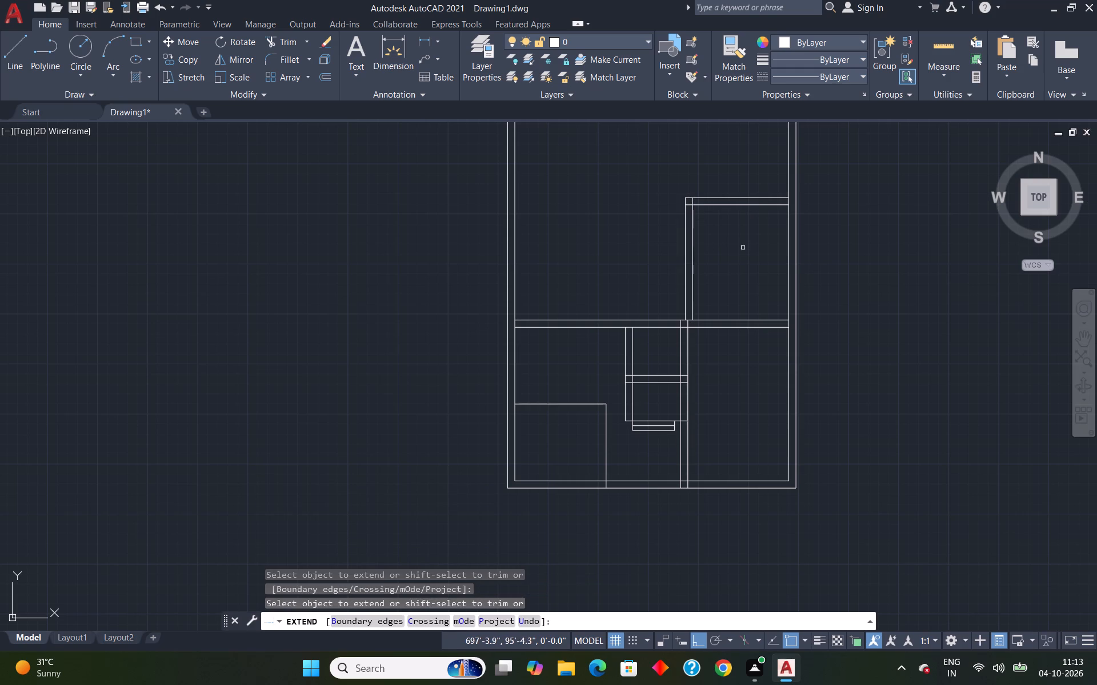
key(Escape)
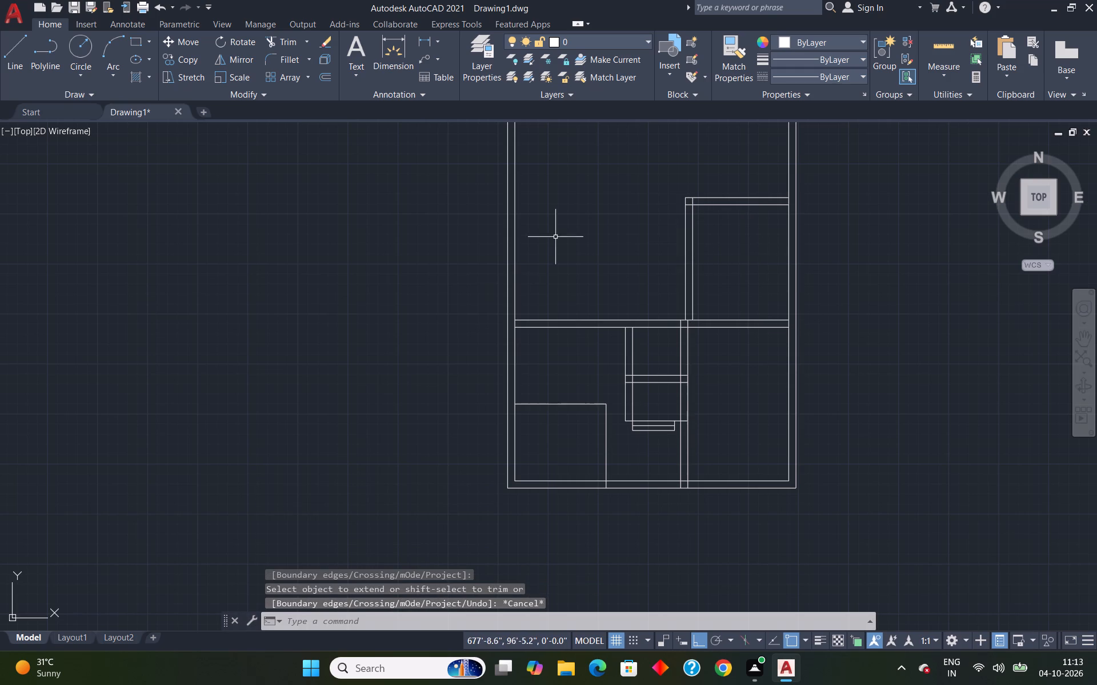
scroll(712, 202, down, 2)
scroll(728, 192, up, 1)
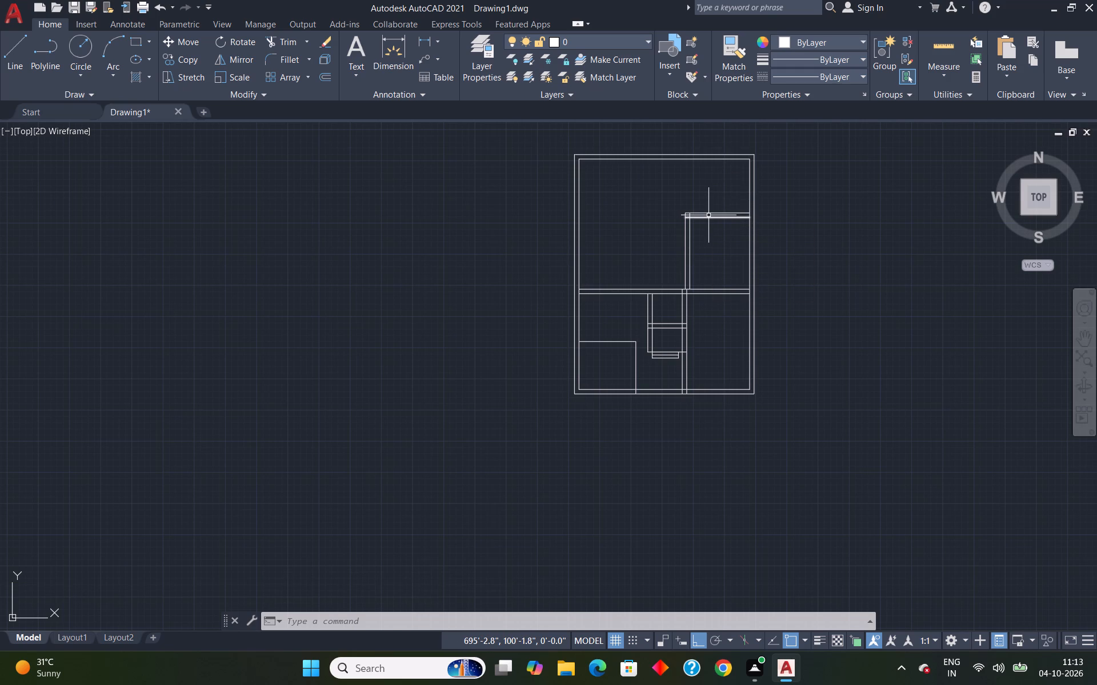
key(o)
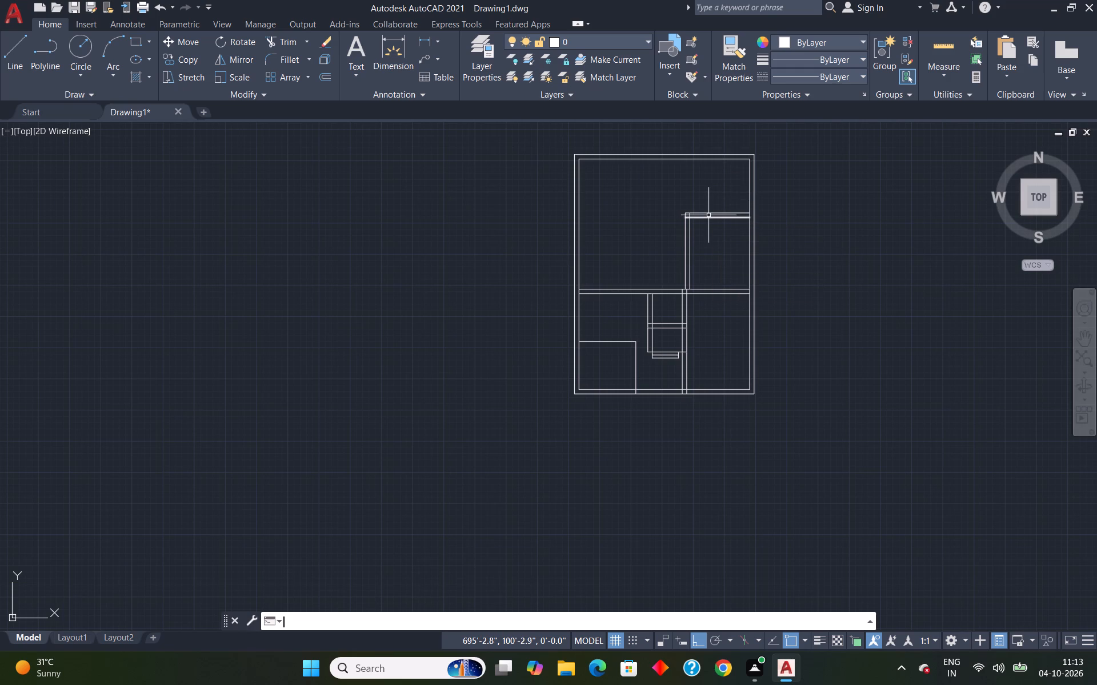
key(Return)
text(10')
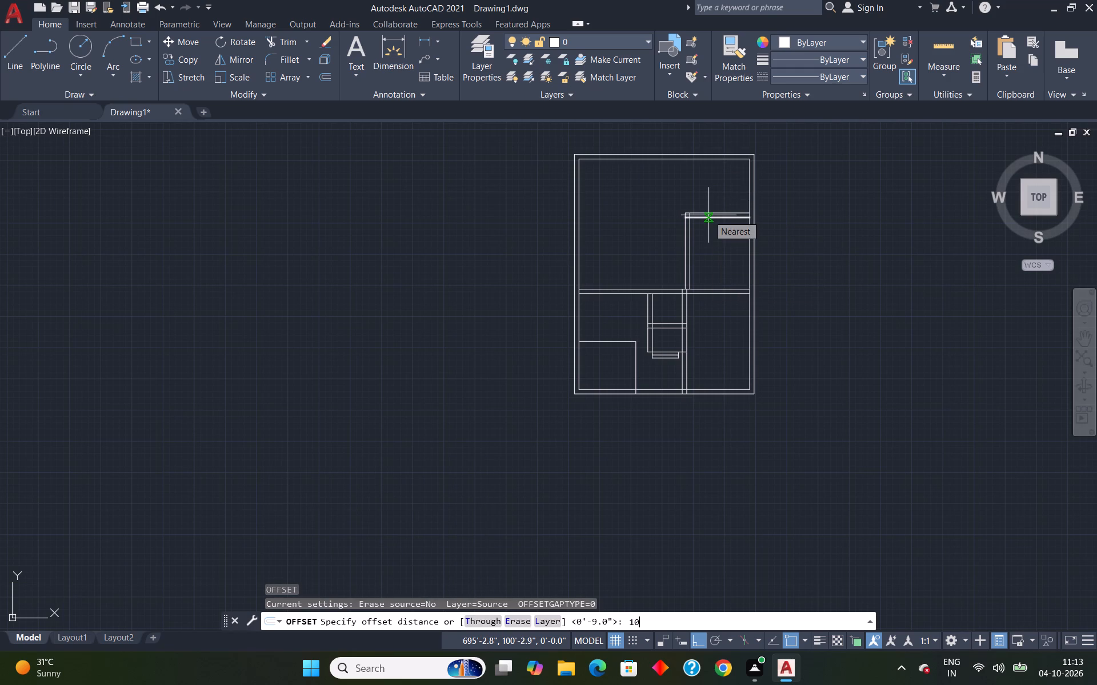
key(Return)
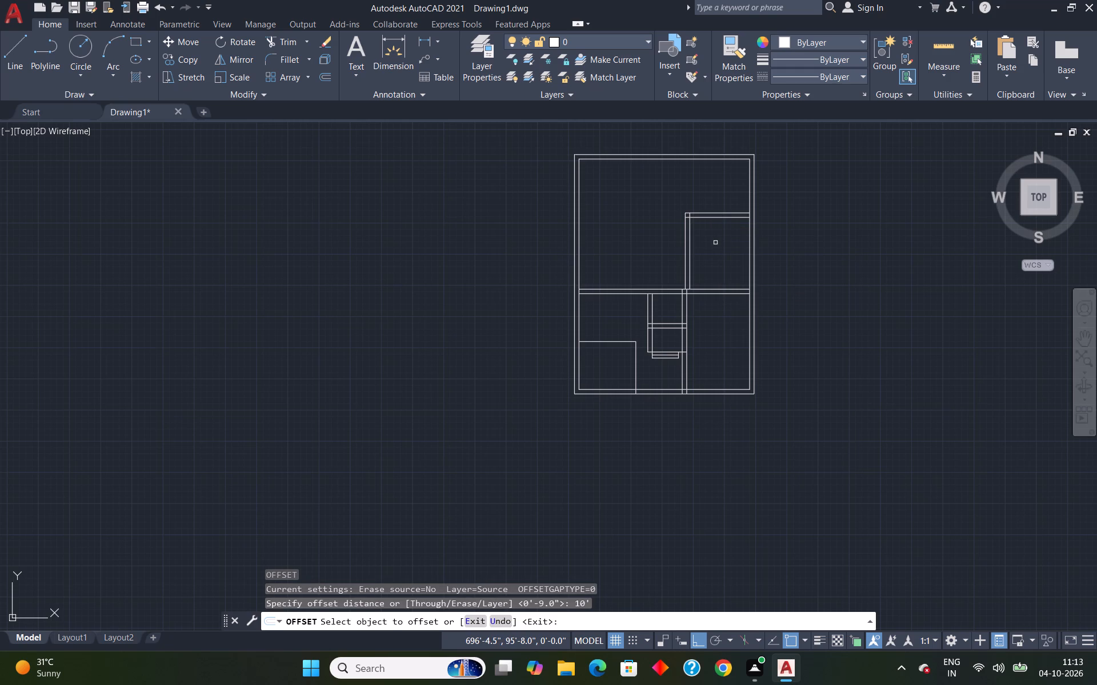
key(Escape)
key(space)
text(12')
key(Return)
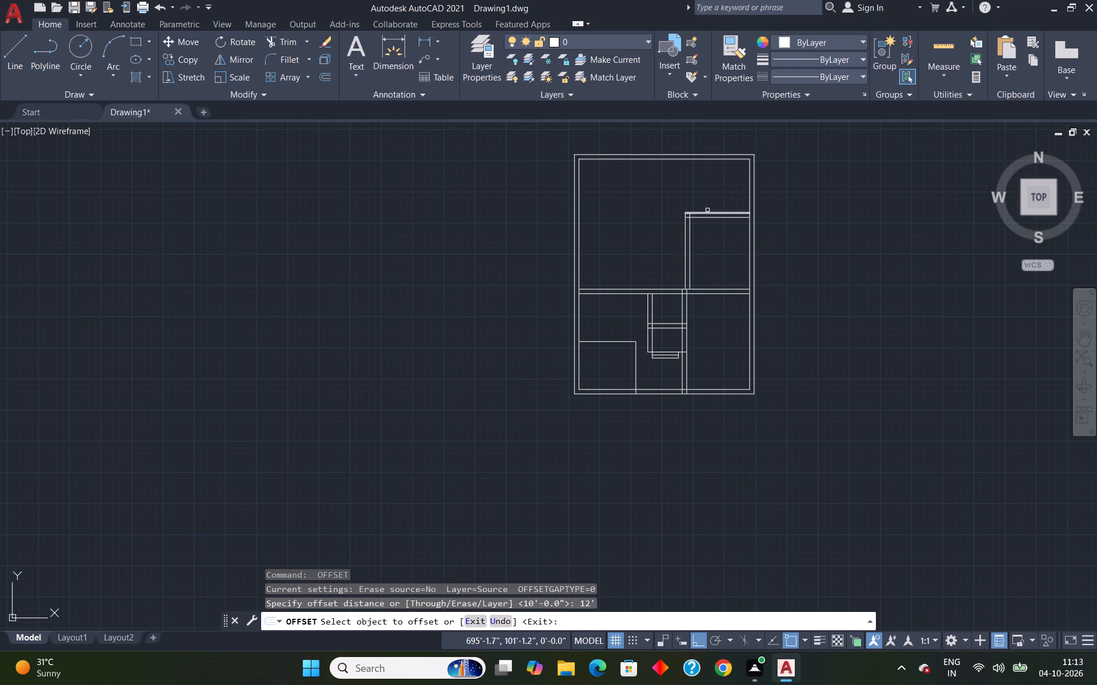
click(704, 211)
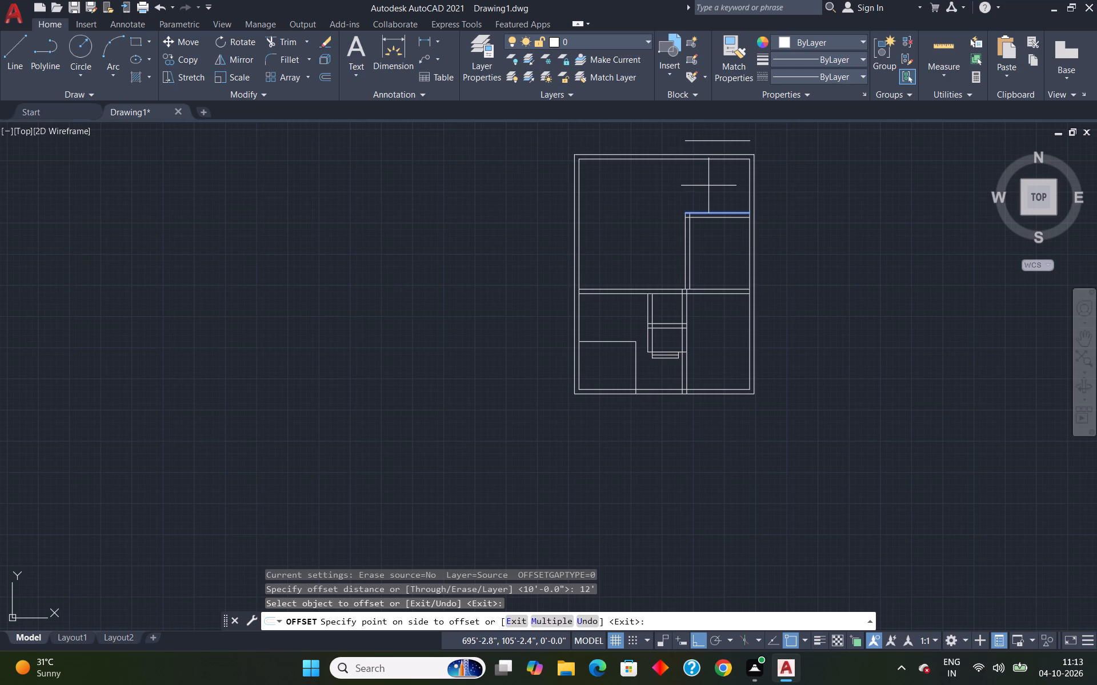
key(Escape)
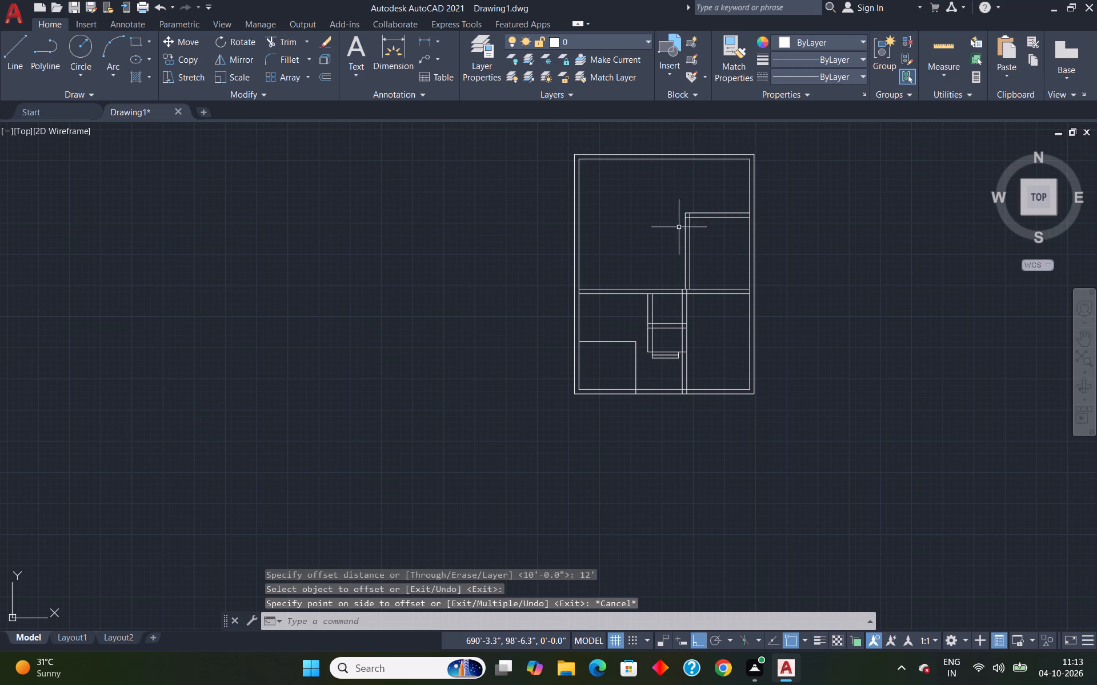
Quick-measure the lower right room and the open space above the upper right room's top wall.
click(943, 41)
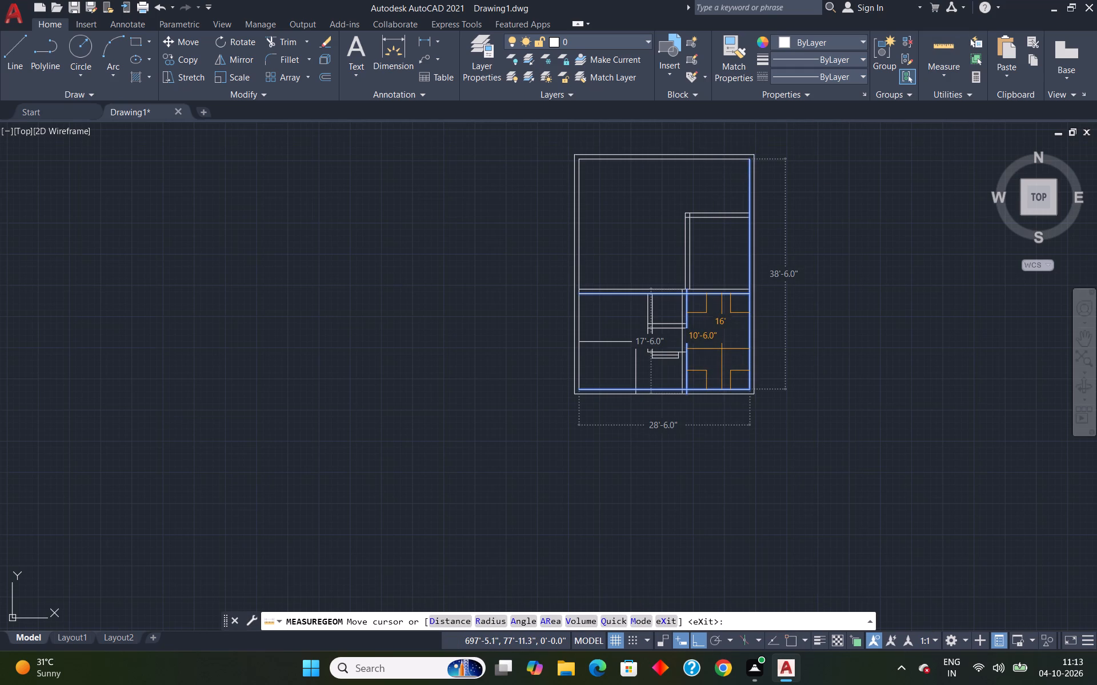
key(Escape)
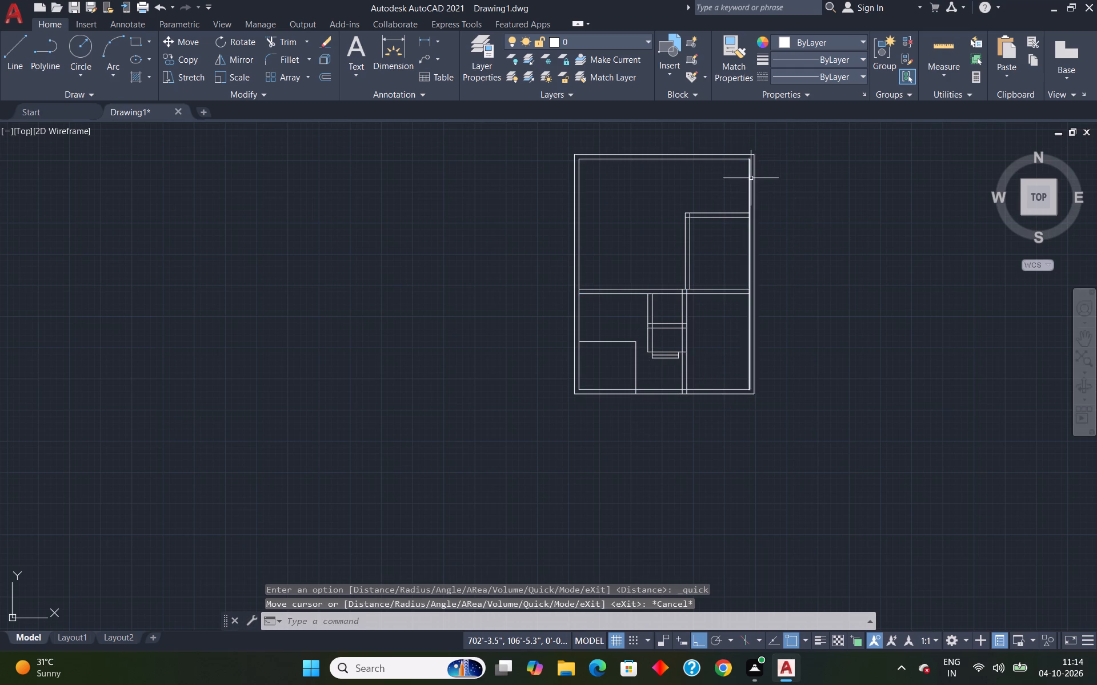
scroll(751, 178, up, 2)
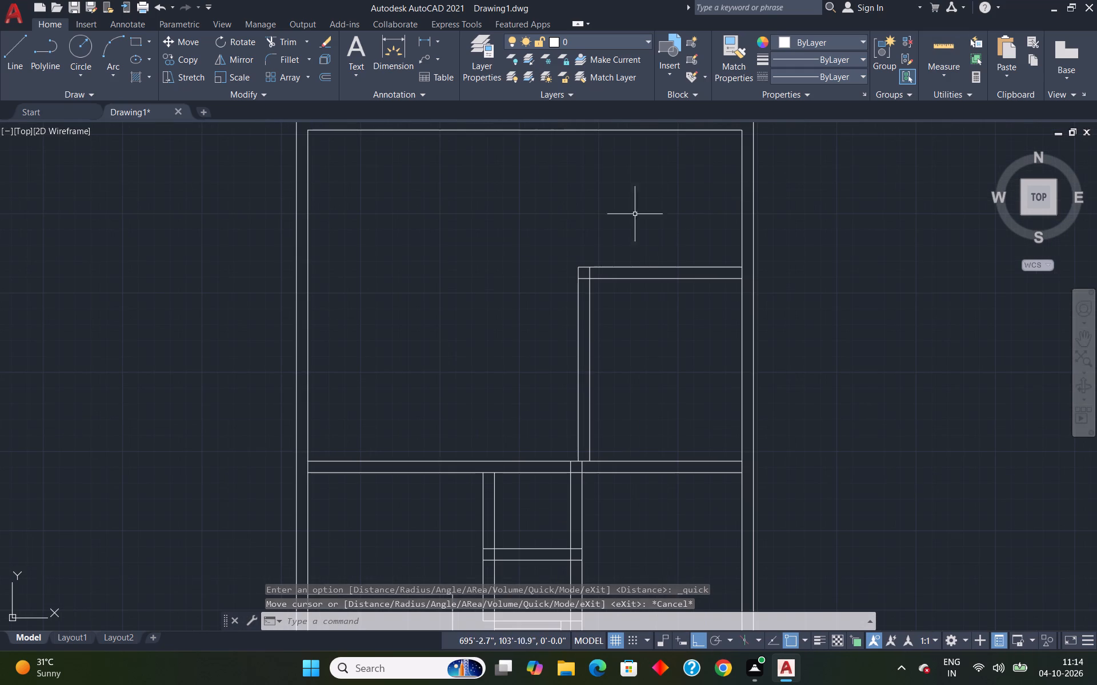
click(932, 47)
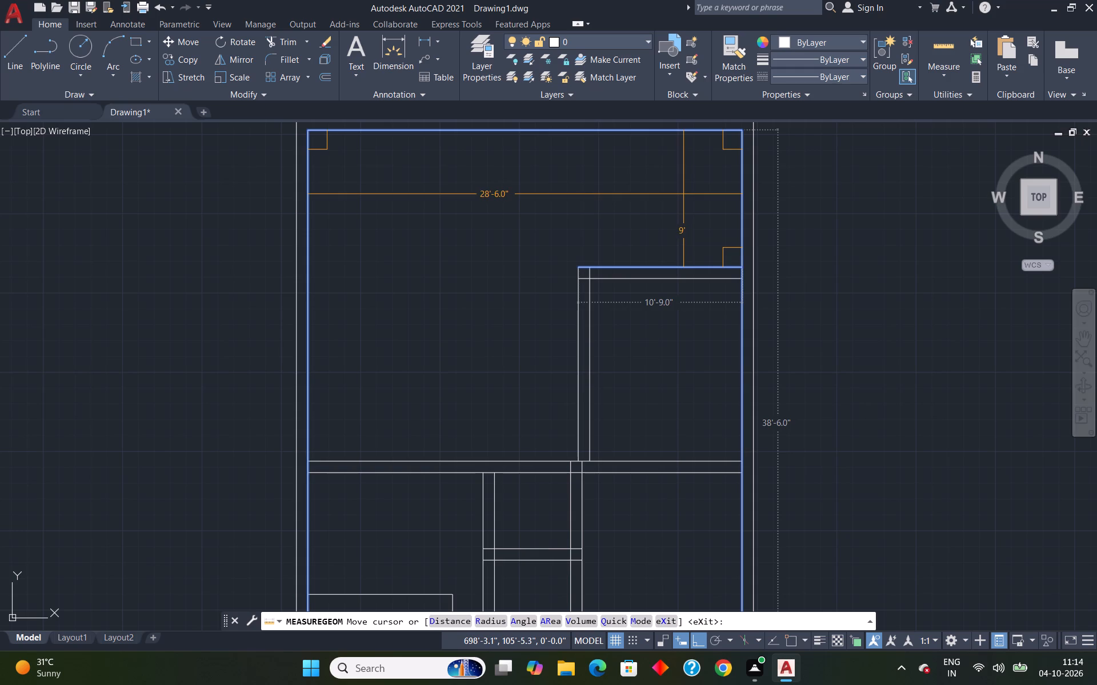
scroll(683, 194, down, 1)
scroll(683, 194, up, 1)
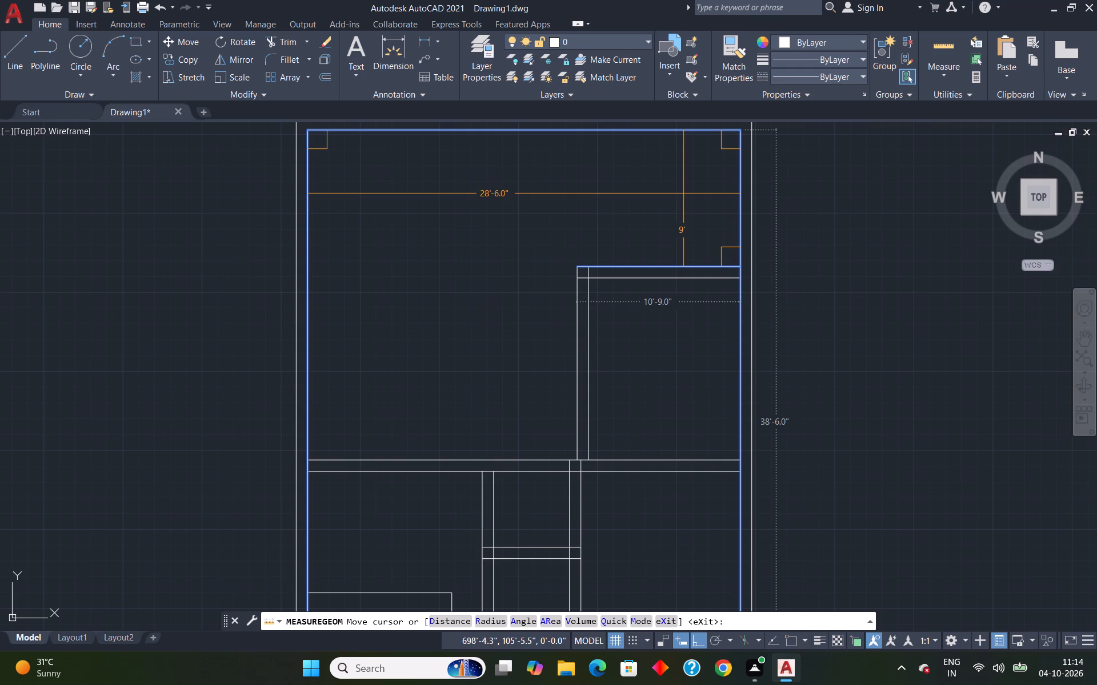
key(Escape)
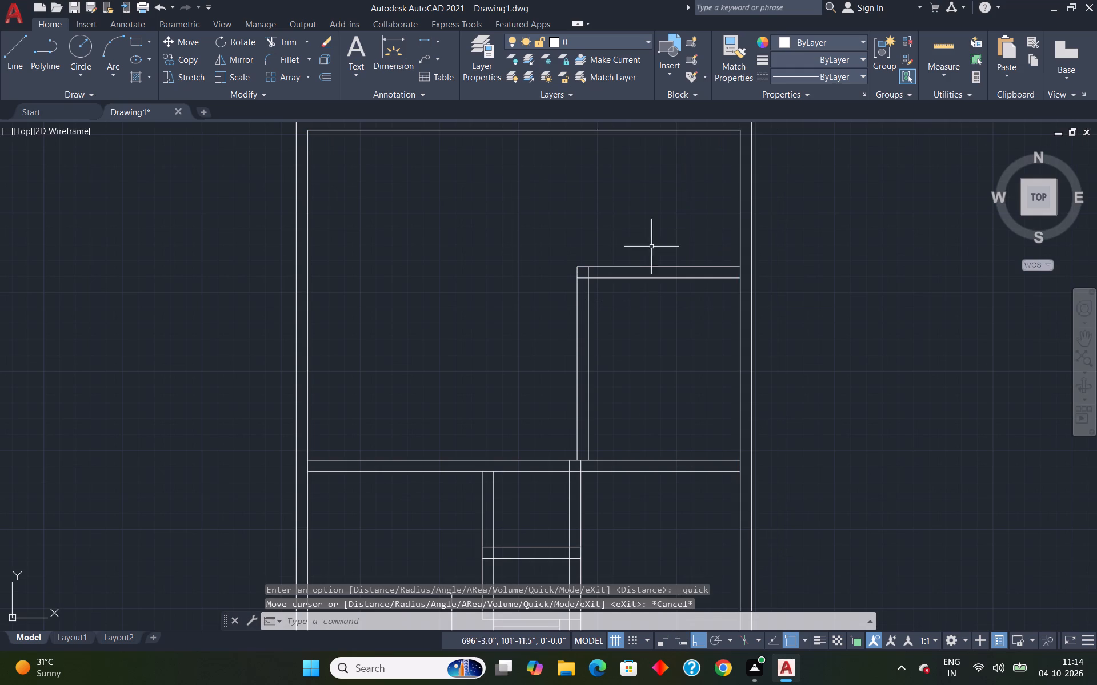
Erase both horizontal lines of the upper right room's top wall.
drag(676, 215, 655, 304)
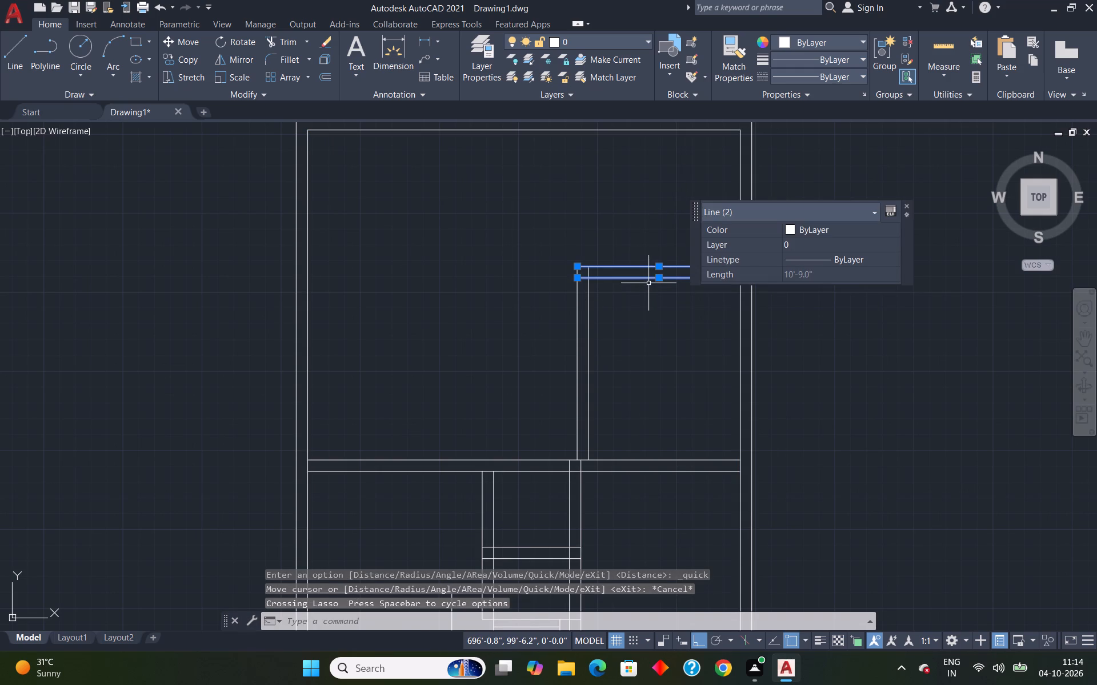
key(Delete)
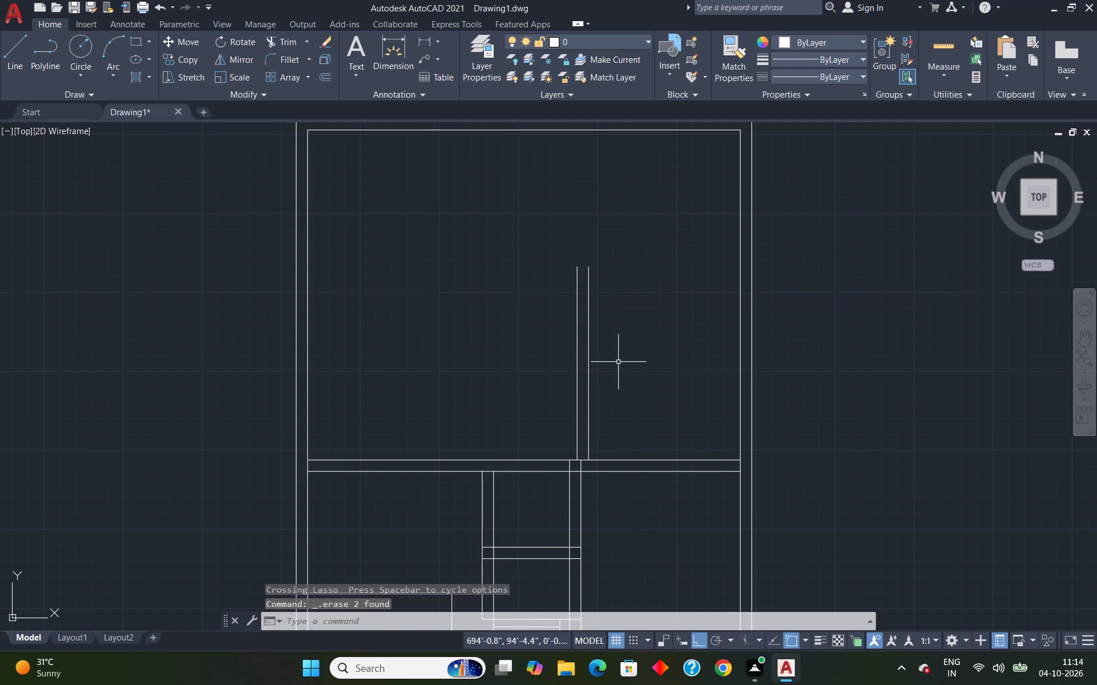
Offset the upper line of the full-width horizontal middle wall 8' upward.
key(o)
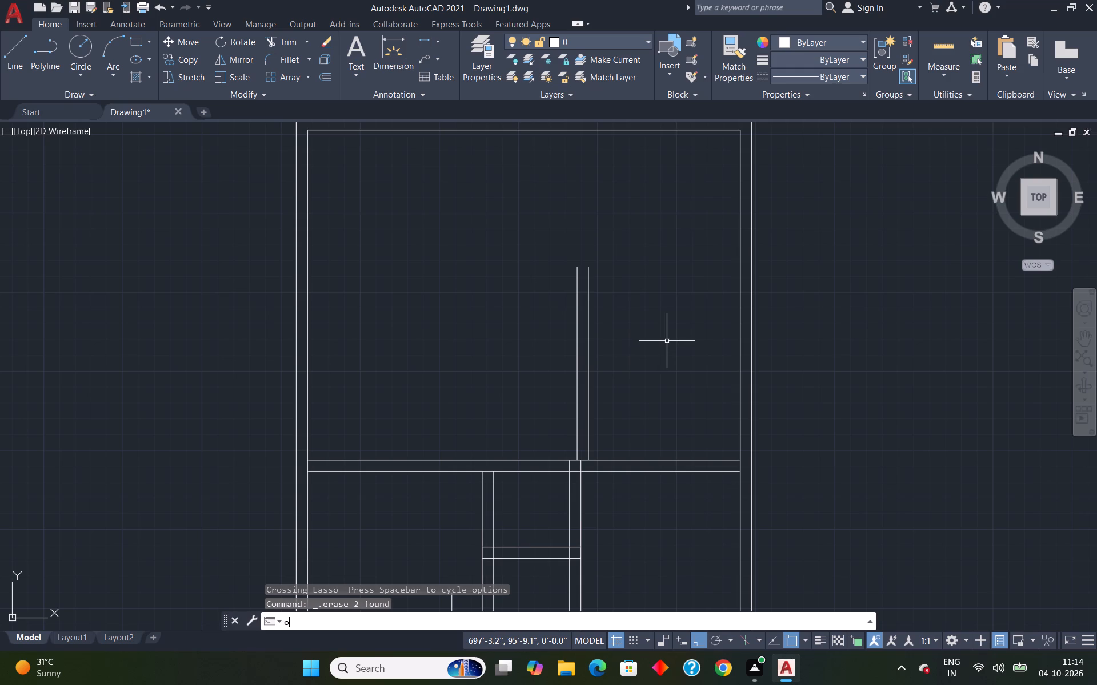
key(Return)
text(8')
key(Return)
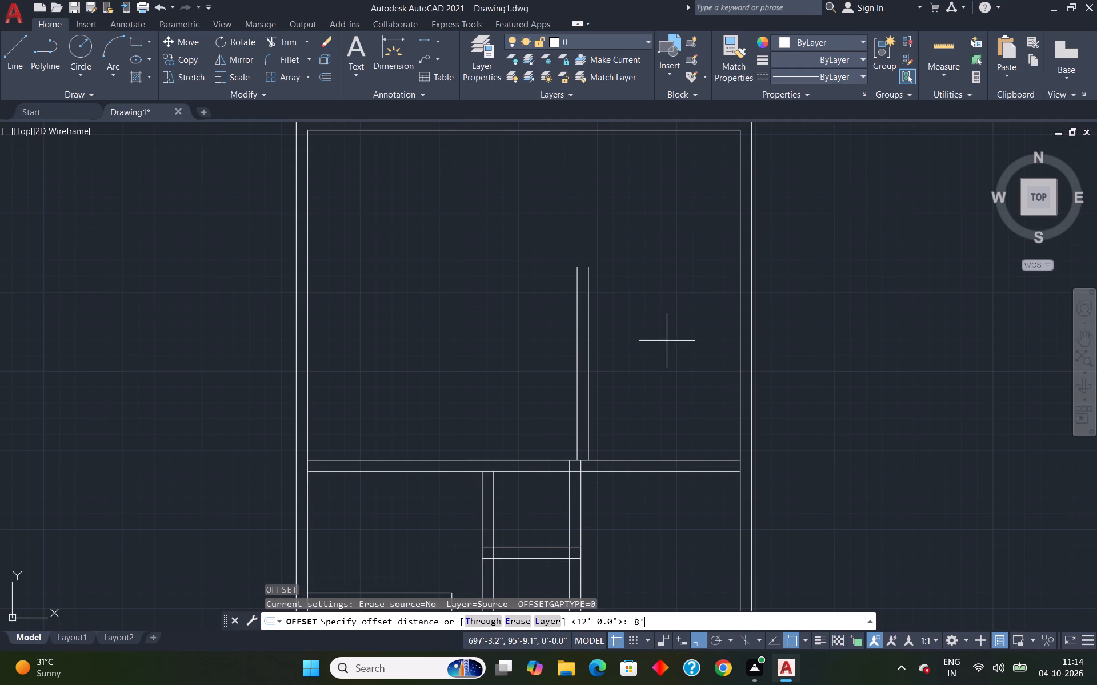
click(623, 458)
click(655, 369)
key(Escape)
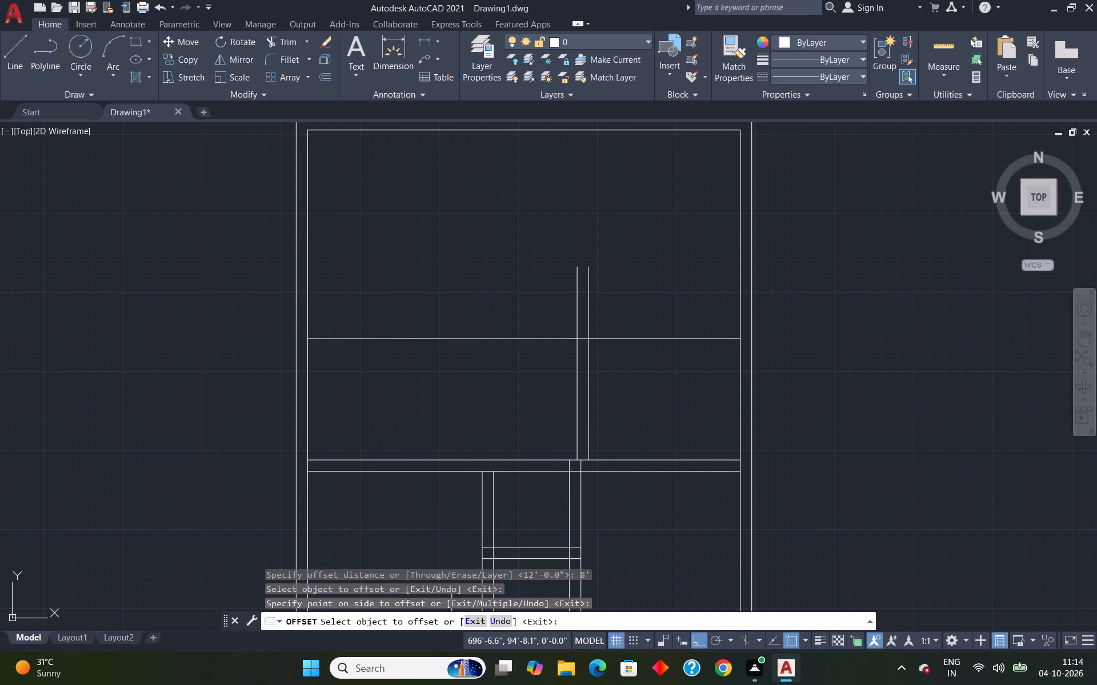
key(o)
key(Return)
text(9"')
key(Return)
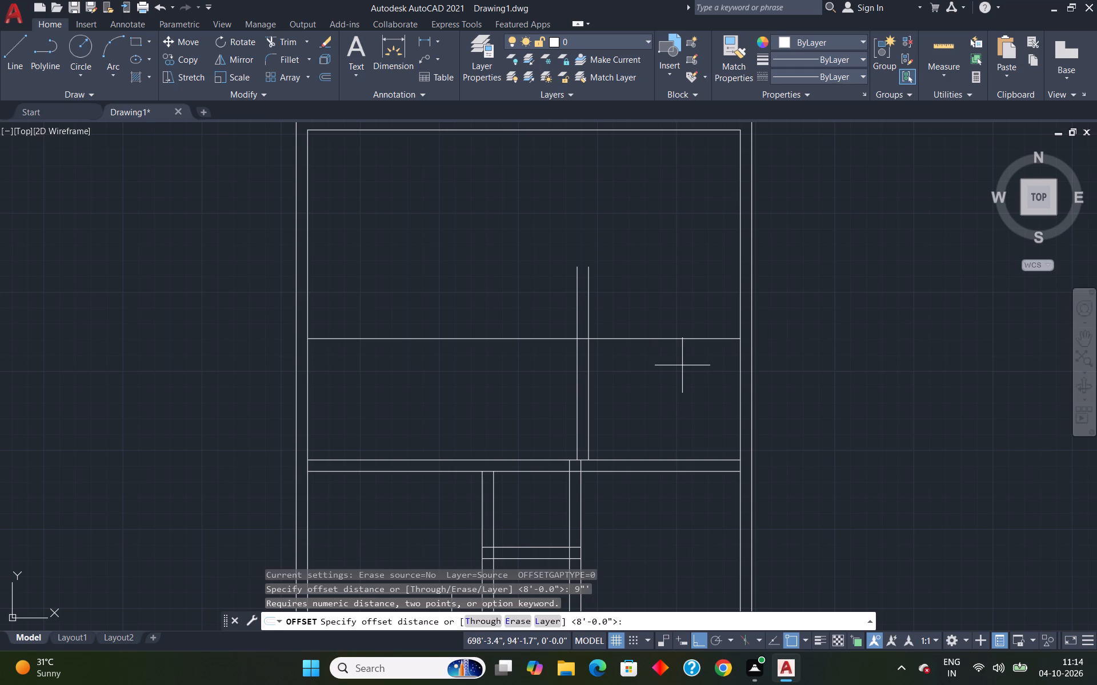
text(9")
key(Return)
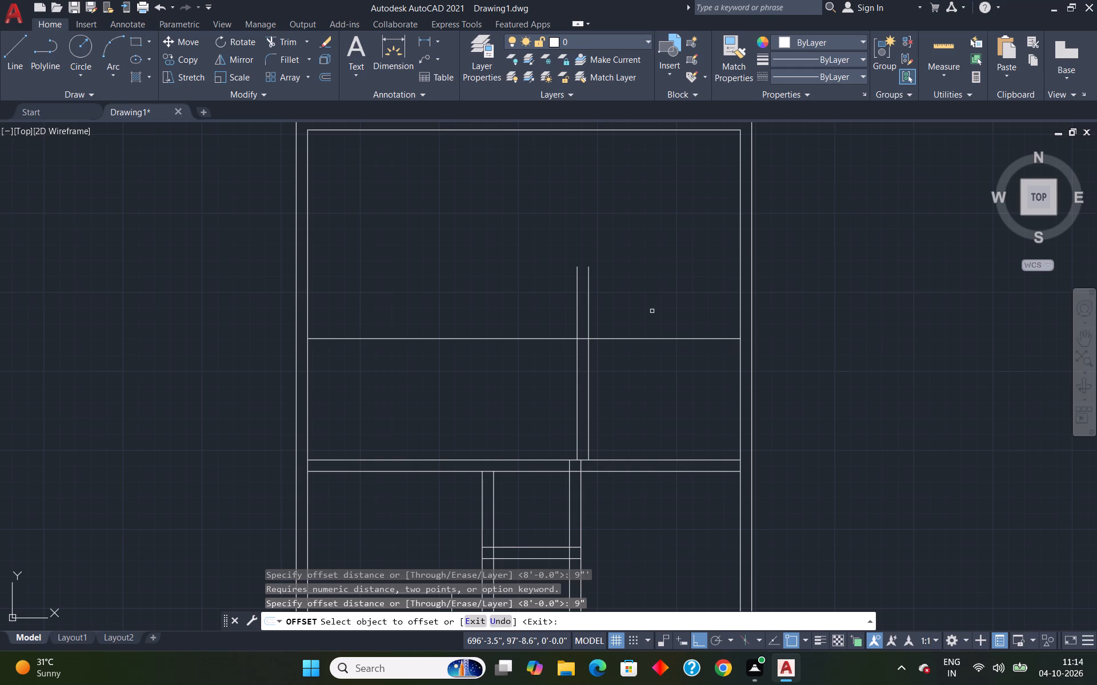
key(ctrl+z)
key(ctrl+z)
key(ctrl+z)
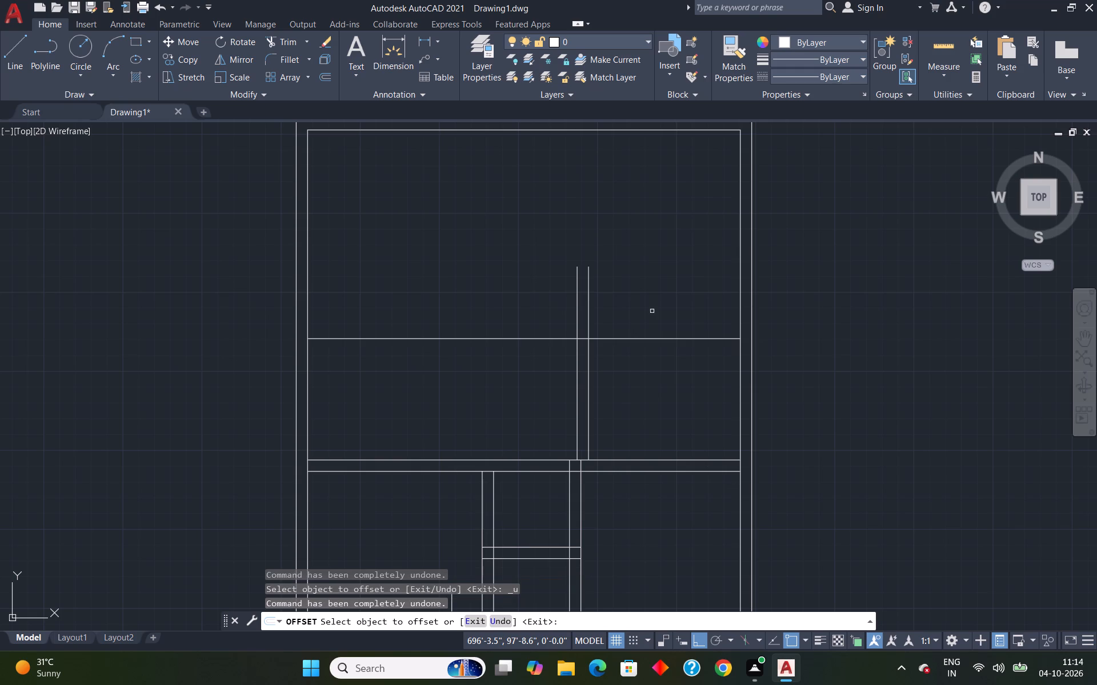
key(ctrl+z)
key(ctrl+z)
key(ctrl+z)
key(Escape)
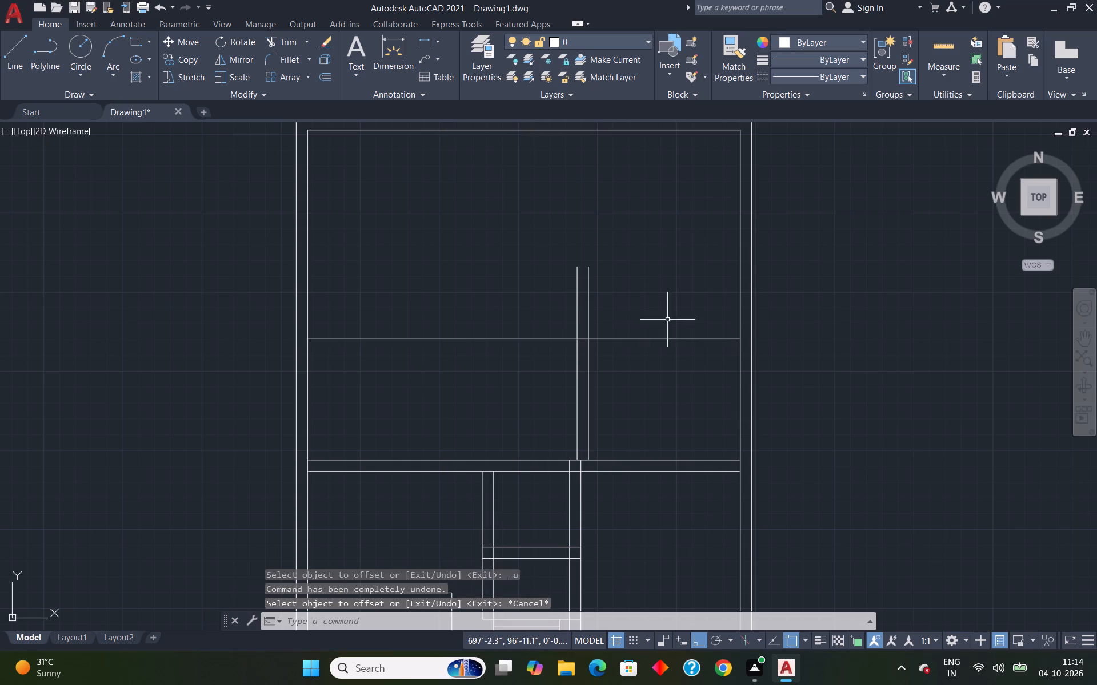
Erase the offset horizontal line and both vertical side wall lines above the full-width middle wall.
drag(657, 283, 514, 376)
key(Delete)
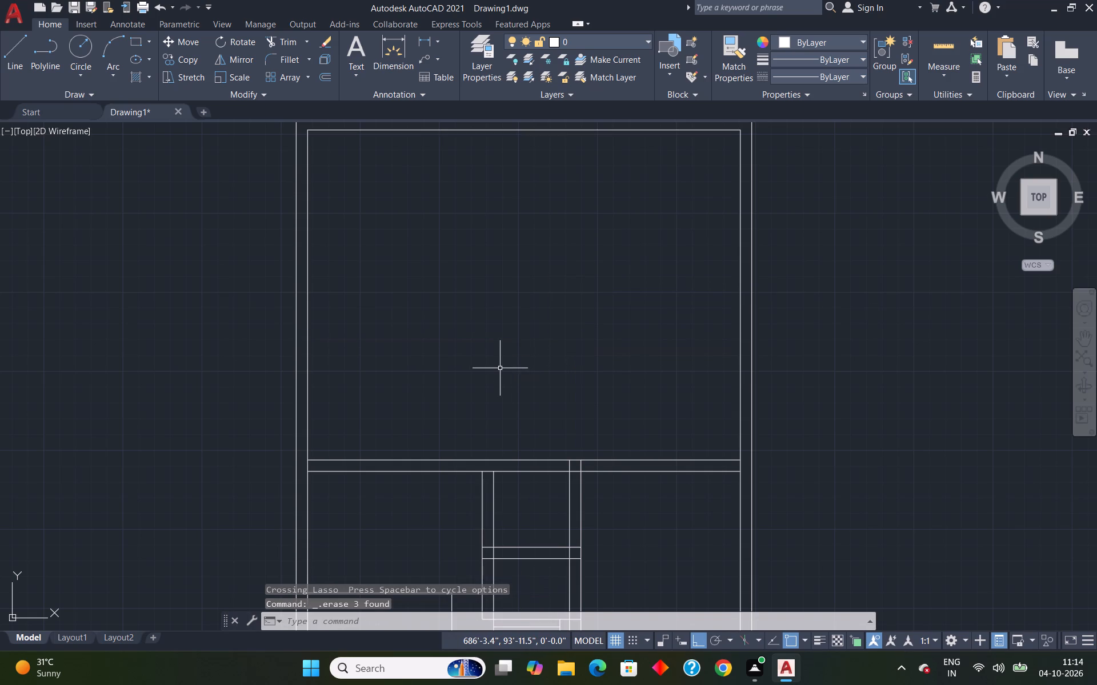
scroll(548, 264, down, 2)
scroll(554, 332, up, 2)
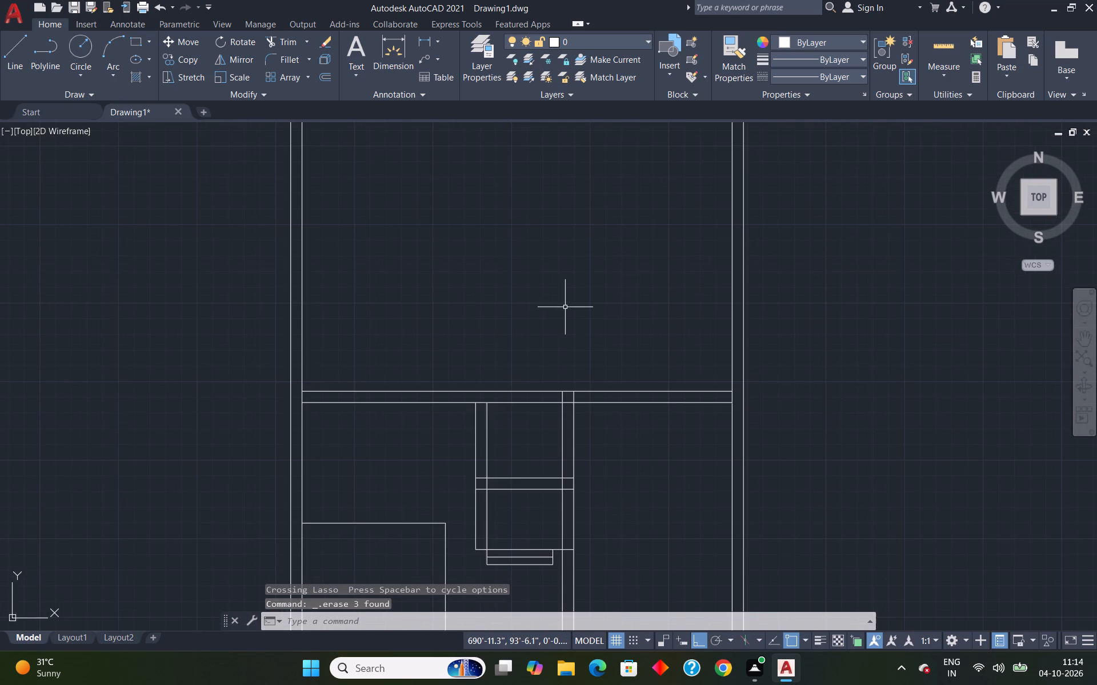
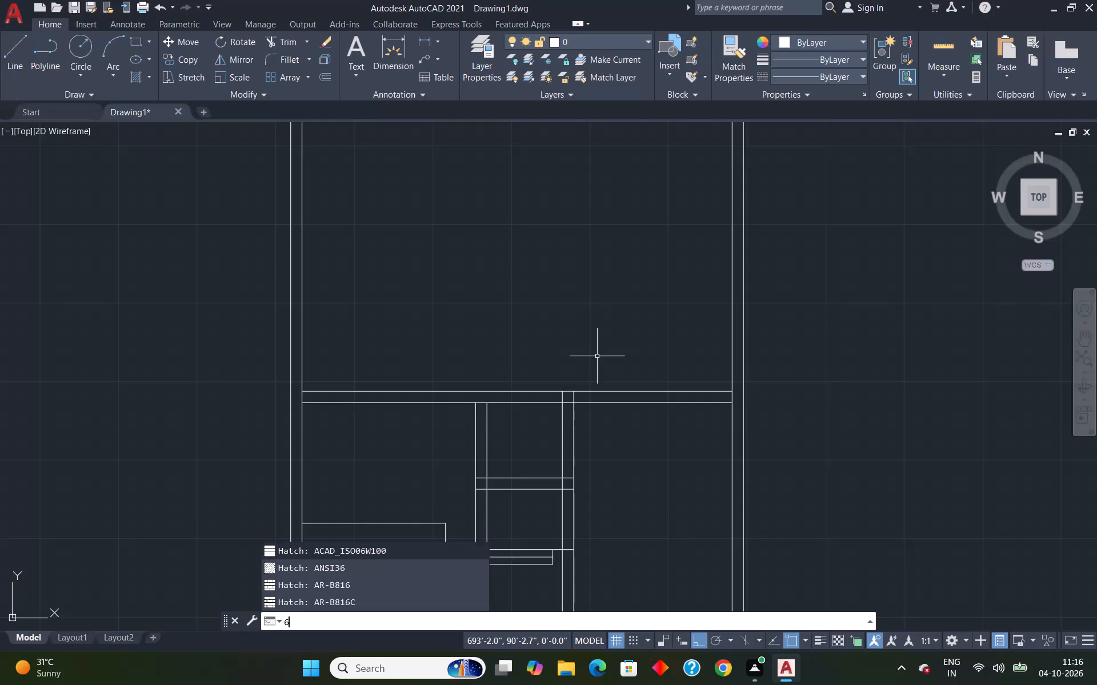
Offset the right outer wall's inner line 10' inward.
key(BackSpace)
key(o)
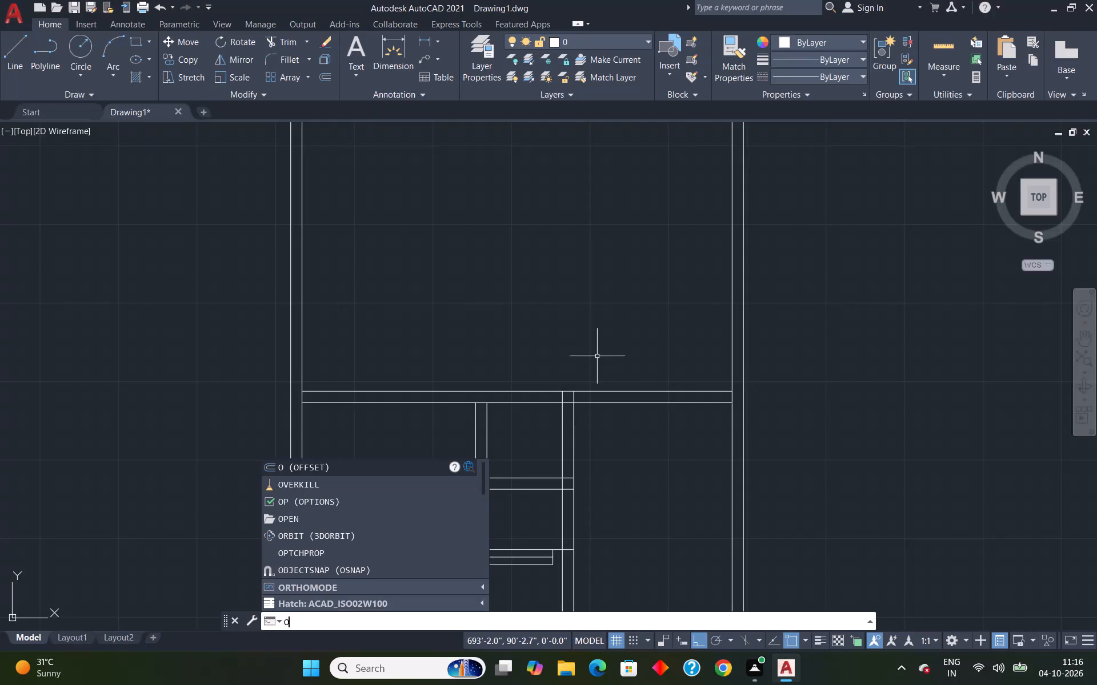
key(Return)
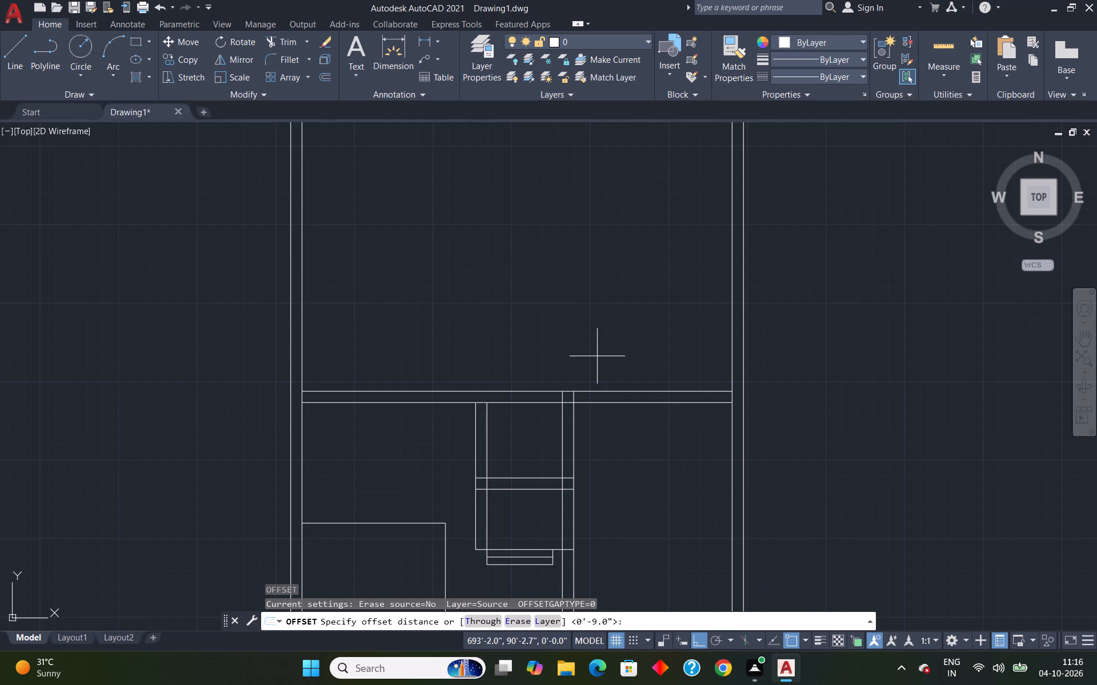
text(10)
key(apostrophe)
key(Return)
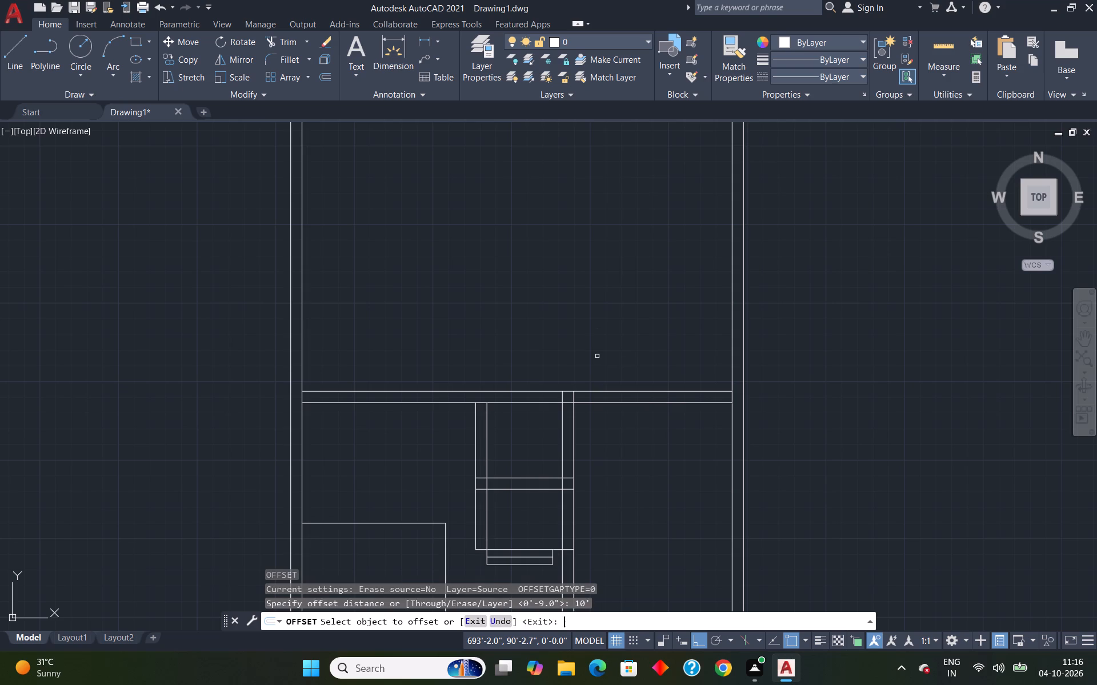
click(731, 358)
click(608, 298)
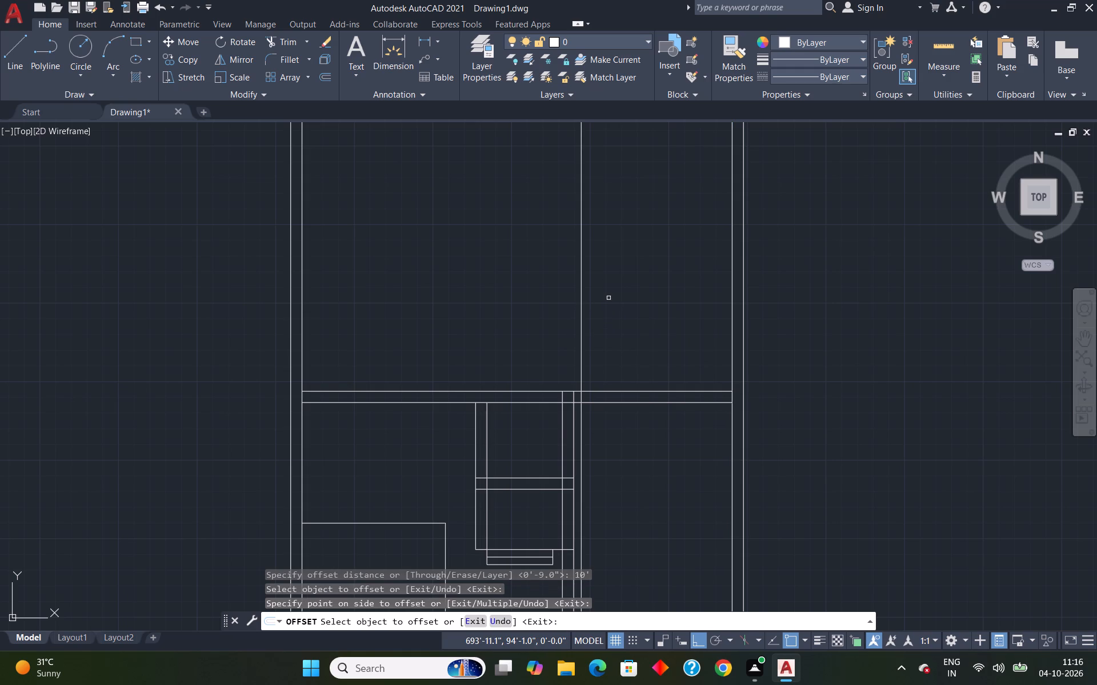
key(Escape)
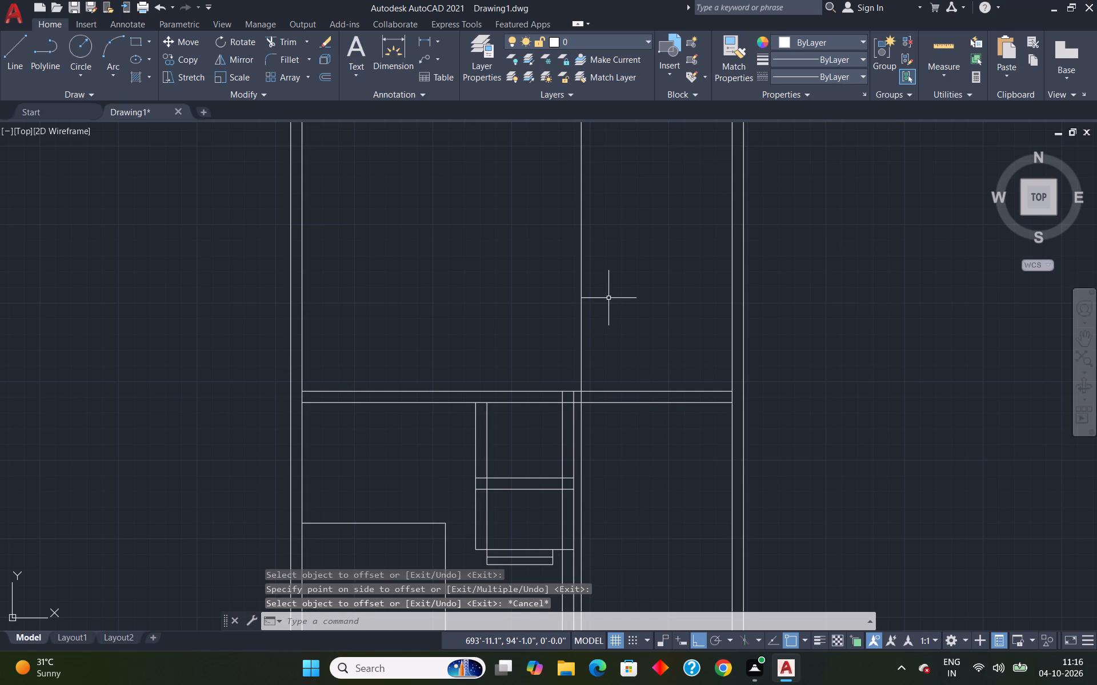
Offset the upper line of the full-width horizontal middle wall 8' upward.
key(o)
key(Return)
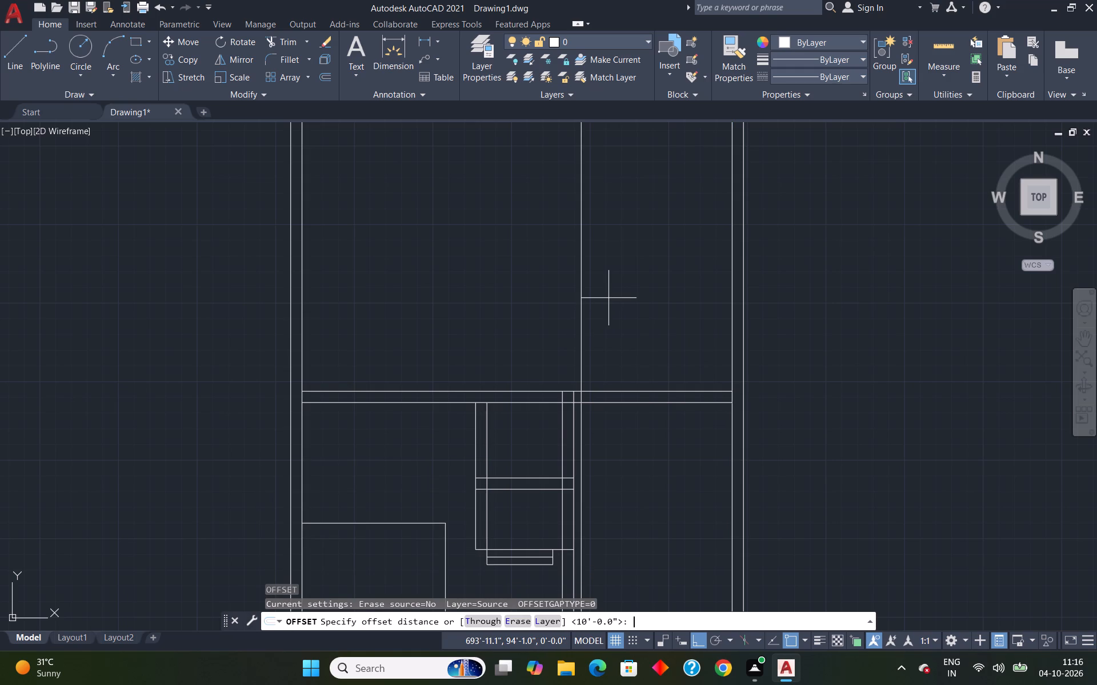
key(8)
key(apostrophe)
key(Return)
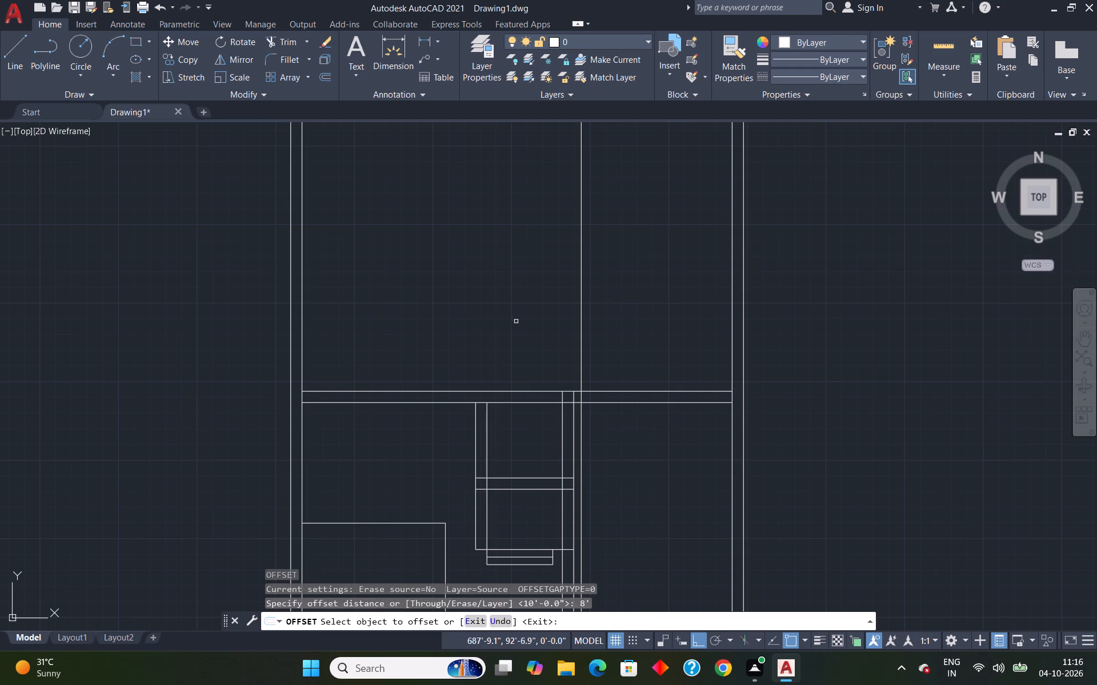
click(620, 391)
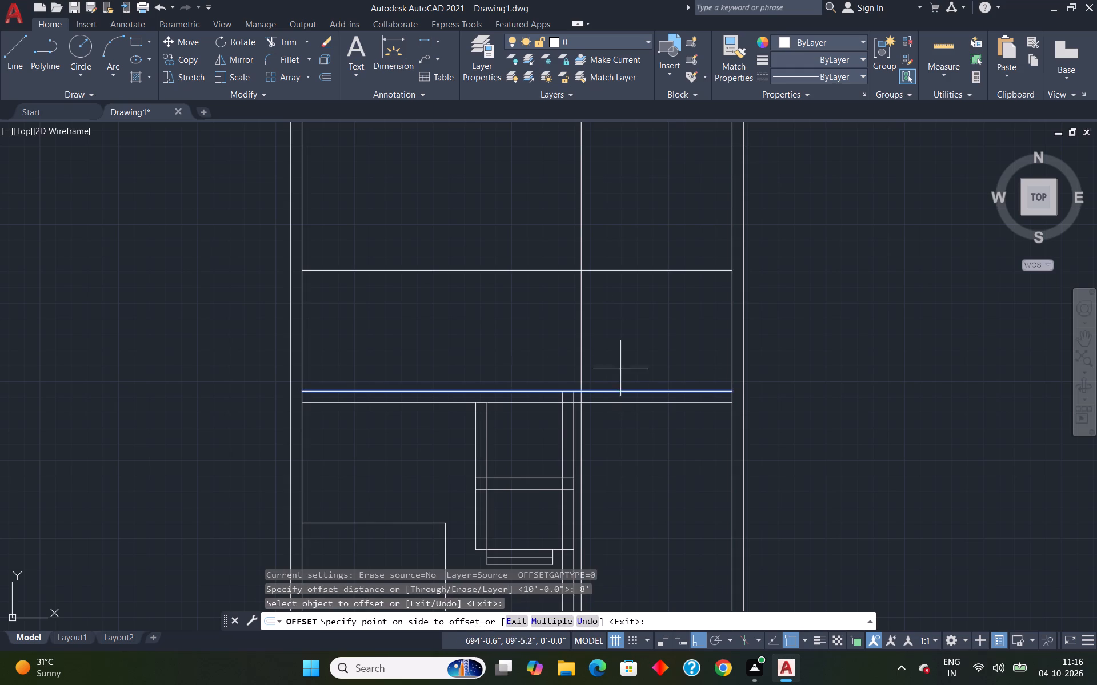
click(646, 279)
key(Escape)
Trim the two offset lines to leave a 10' by 8' room above the middle wall, against the right outer wall.
text(tr)
key(Return)
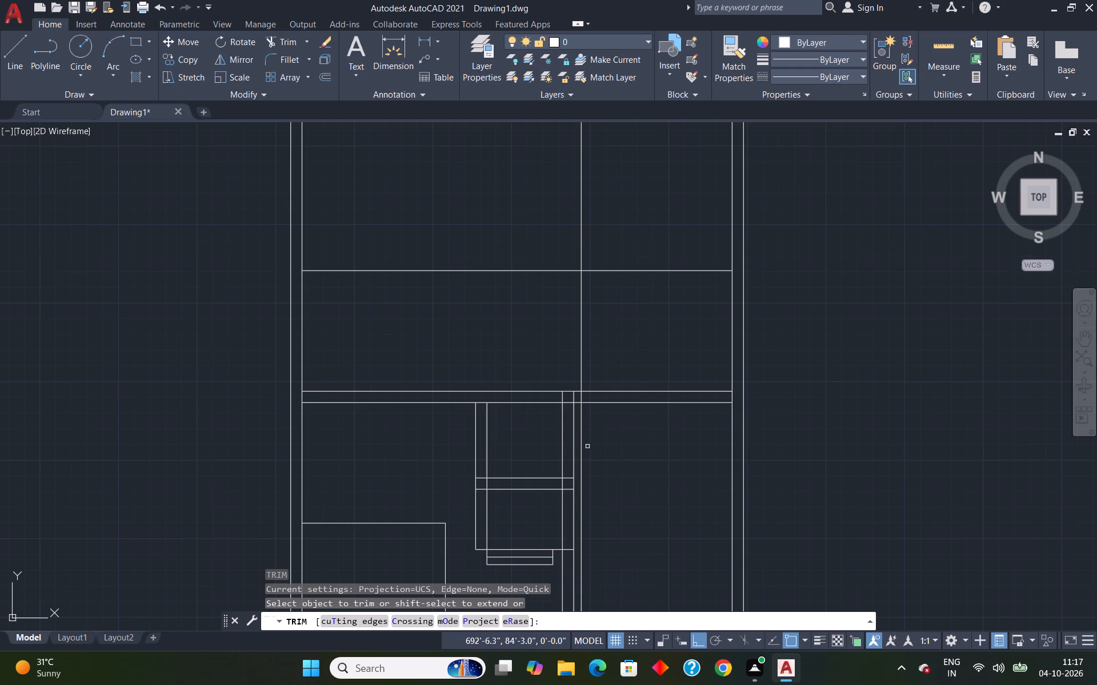
scroll(585, 446, down, 2)
scroll(585, 446, up, 2)
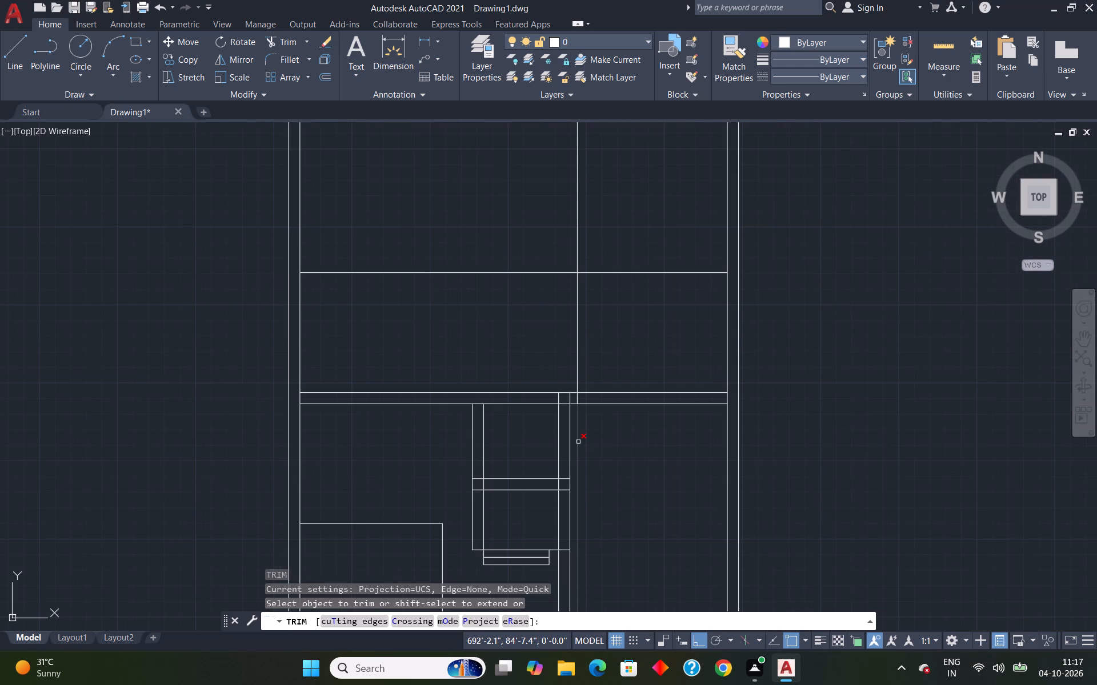
click(578, 442)
scroll(578, 442, down, 3)
scroll(584, 507, up, 3)
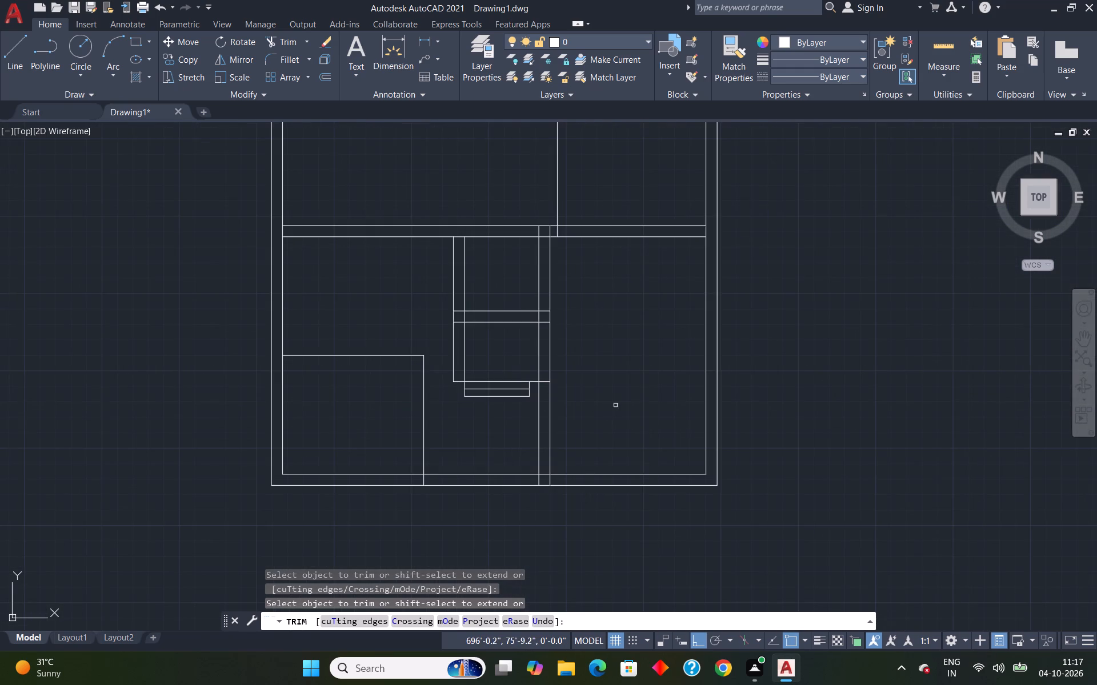
scroll(616, 405, down, 2)
scroll(598, 323, up, 2)
drag(595, 143, 576, 158)
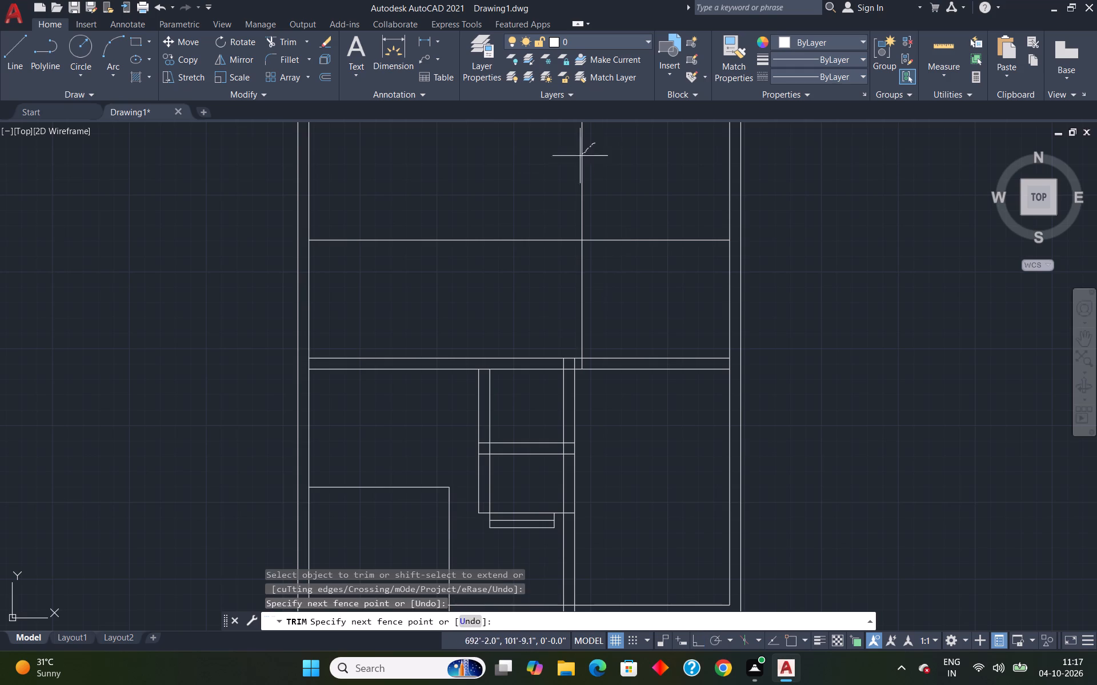
drag(576, 158, 531, 180)
click(531, 181)
drag(510, 191, 486, 274)
drag(506, 208, 471, 265)
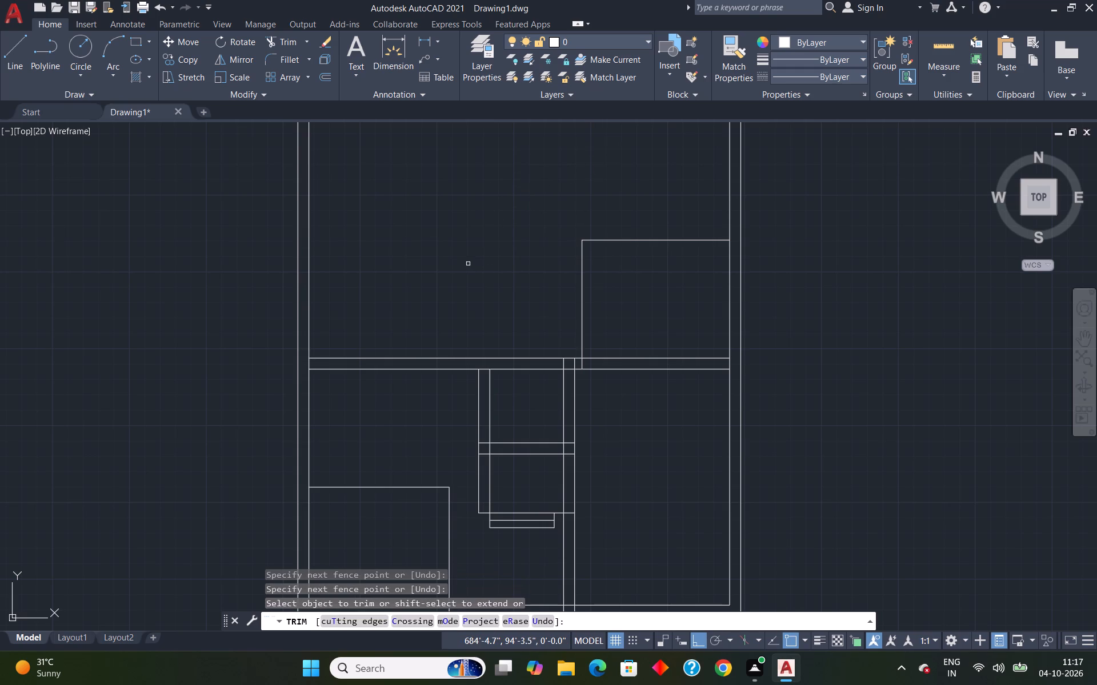
key(Escape)
Offset the new room's left and top lines 6" outward to give its walls thickness.
key(o)
key(Return)
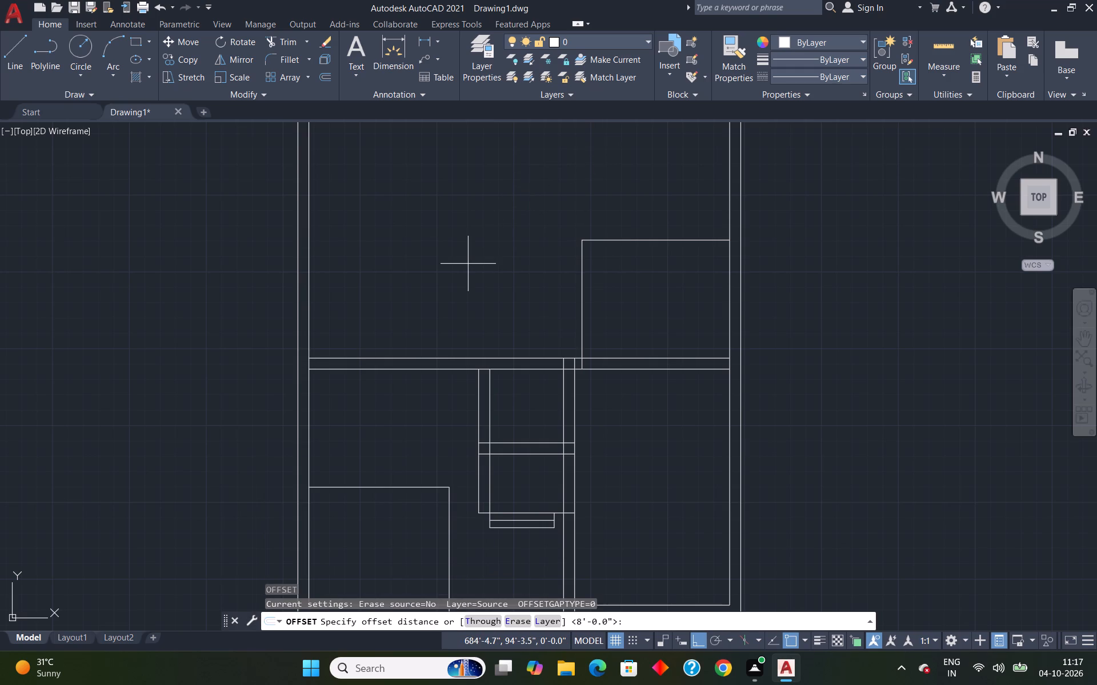
text(6")
key(Return)
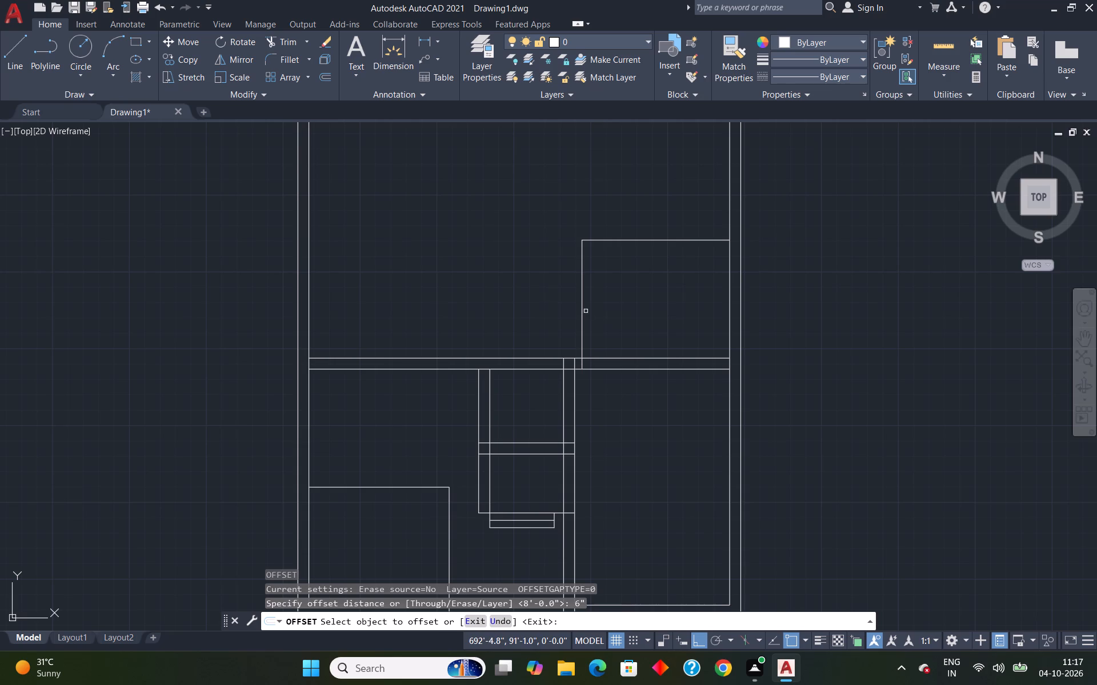
click(582, 311)
click(561, 308)
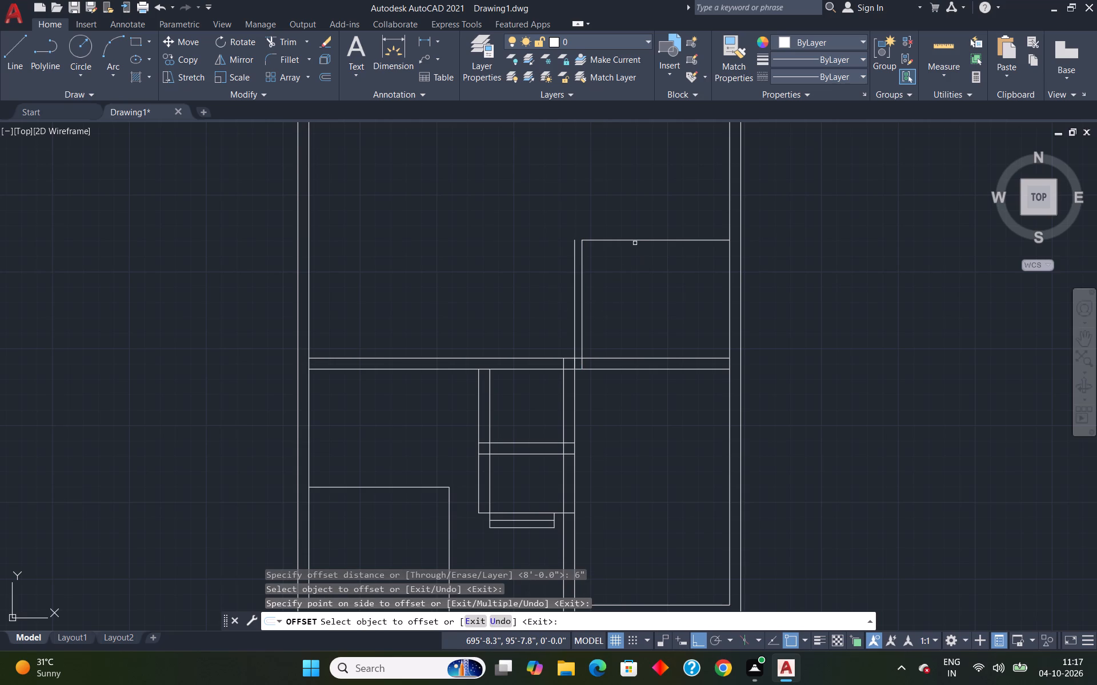
click(635, 240)
click(635, 235)
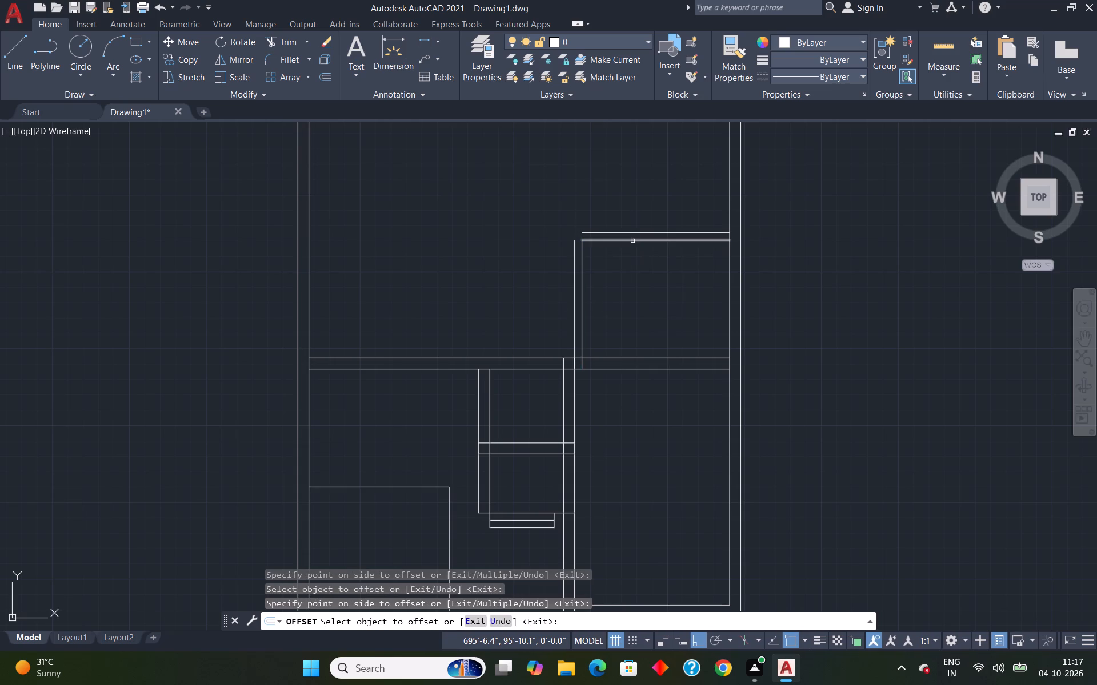
key(Escape)
Fillet the room's outer left and top wall lines into a closed corner.
key(f)
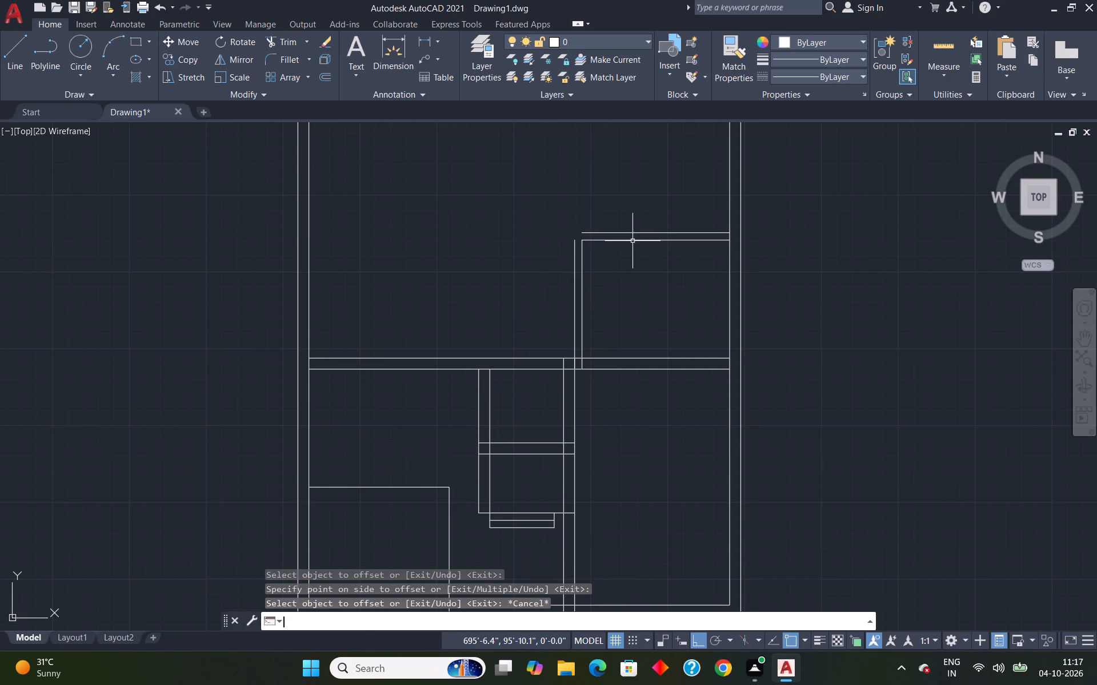
key(Return)
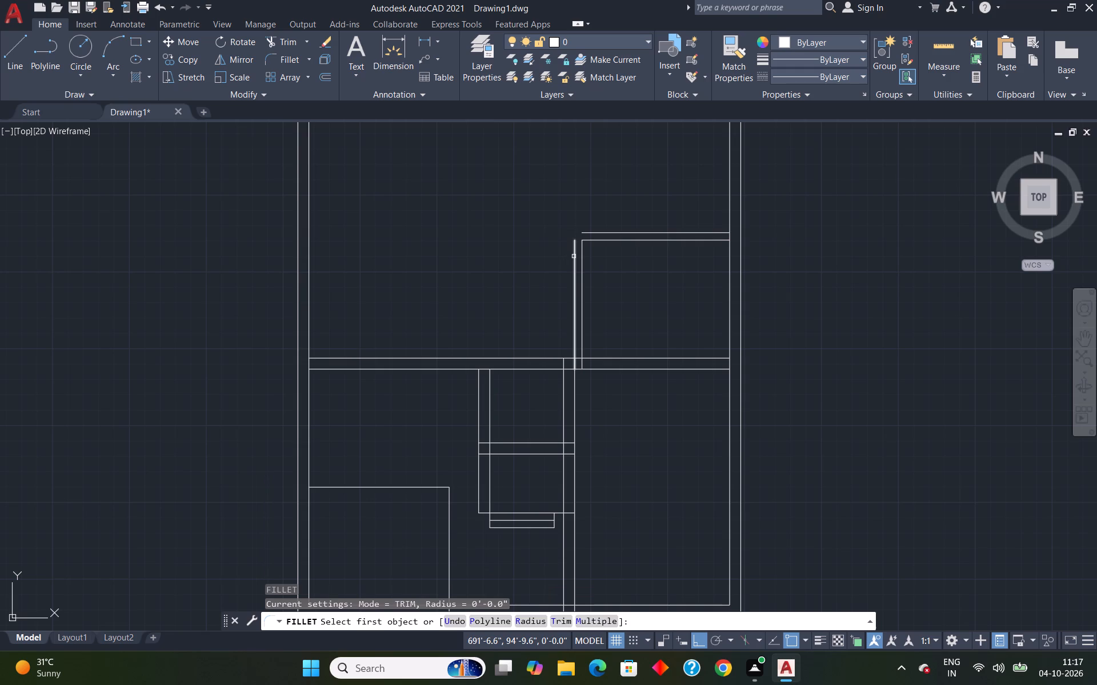
click(574, 256)
click(588, 232)
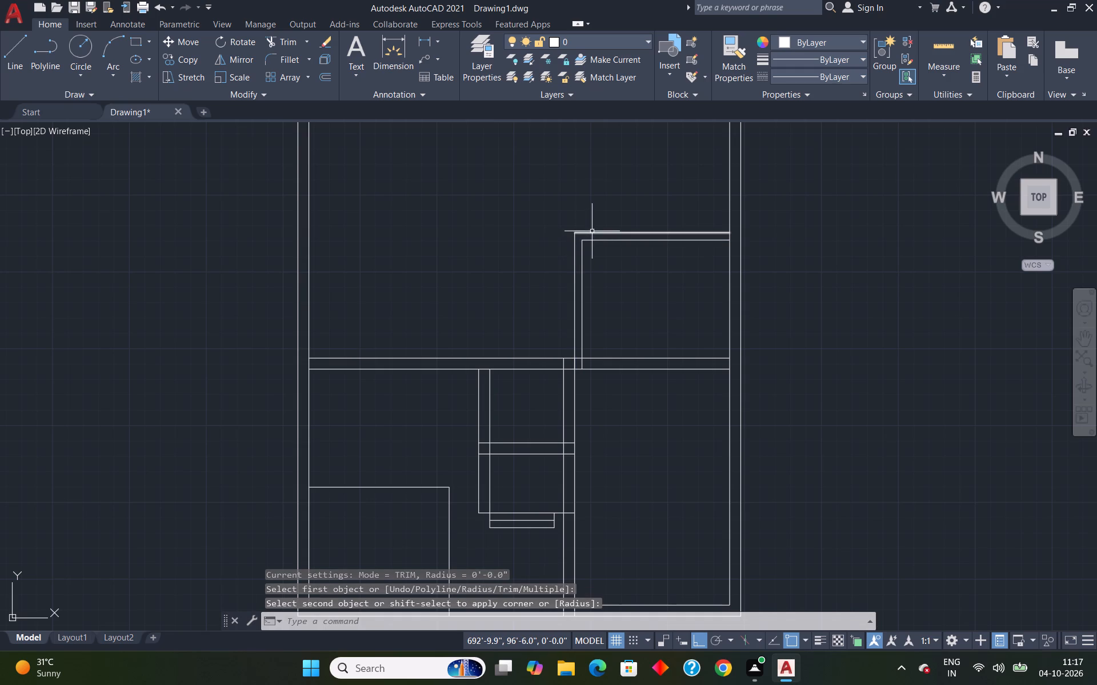
key(Escape)
Quick-measure the open space between the new room and the top outer wall.
scroll(612, 302, down, 2)
scroll(678, 203, up, 2)
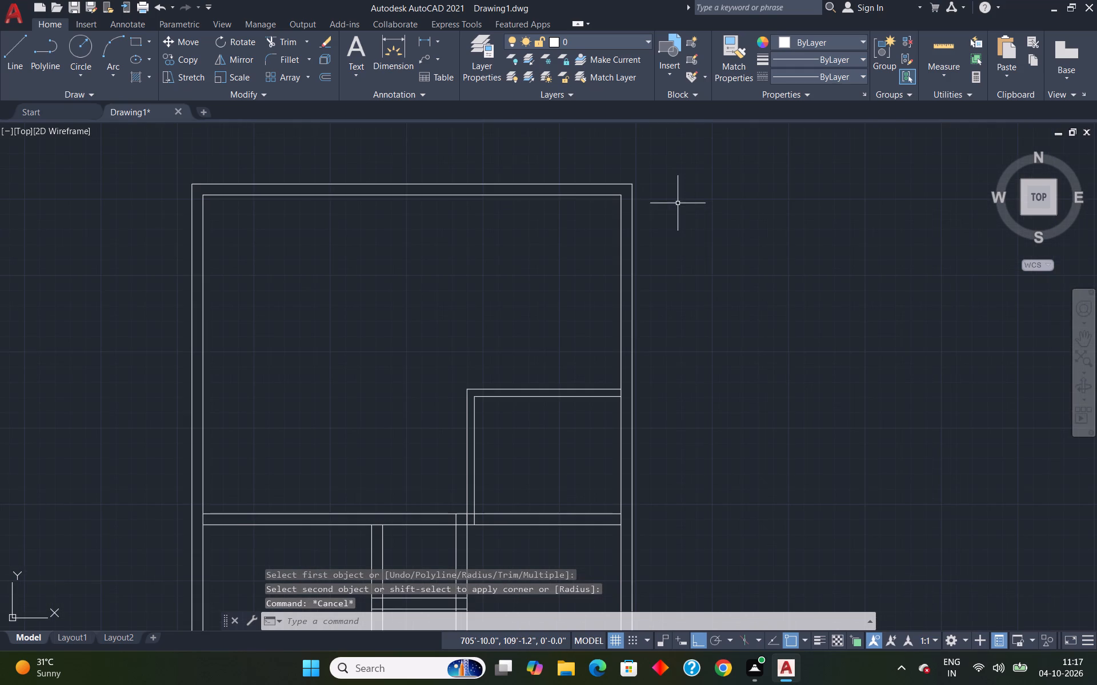
click(936, 43)
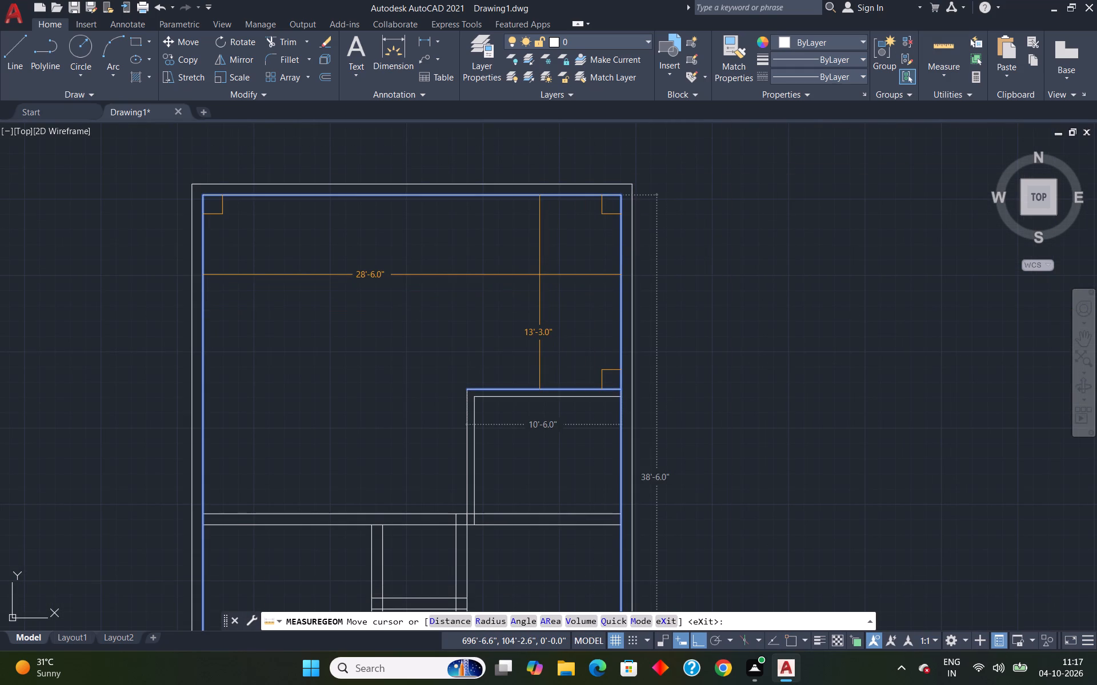
key(Escape)
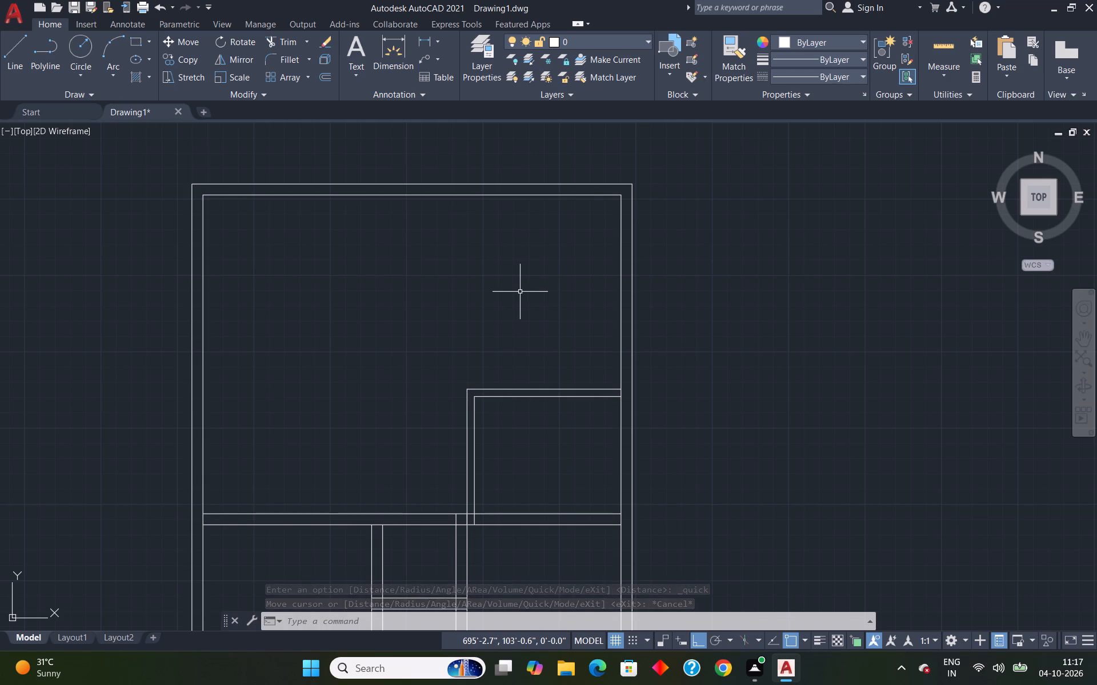
Offset the upper line of the new room's top wall 8' upward.
key(o)
key(Return)
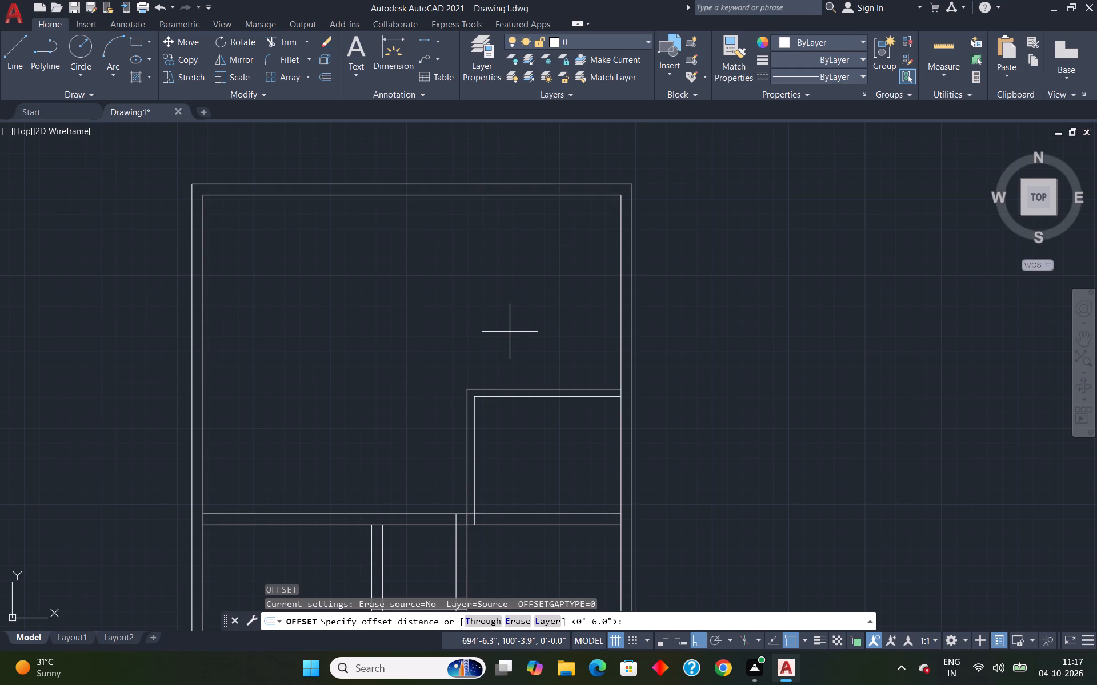
text(8')
key(Return)
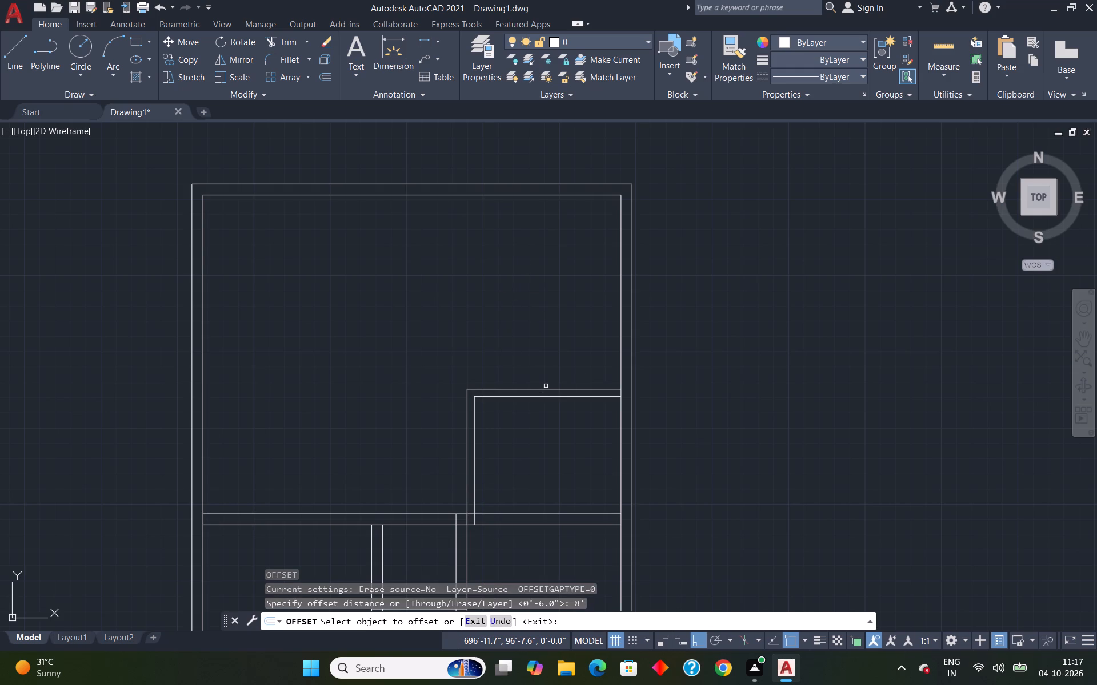
click(547, 388)
drag(548, 305, 543, 307)
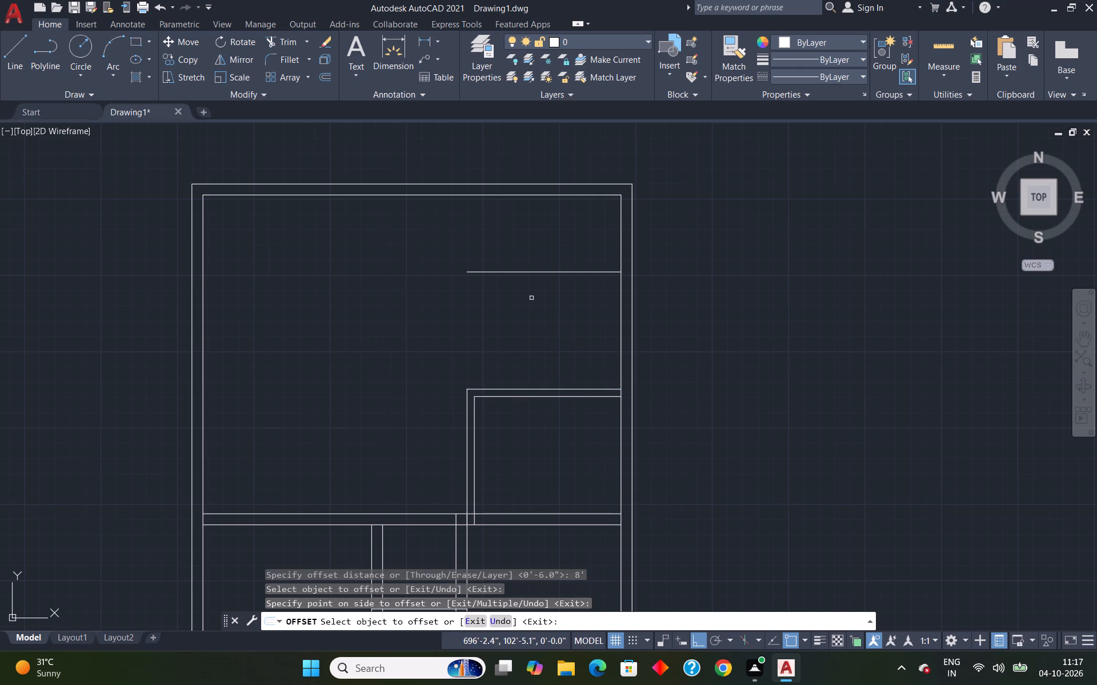
key(Escape)
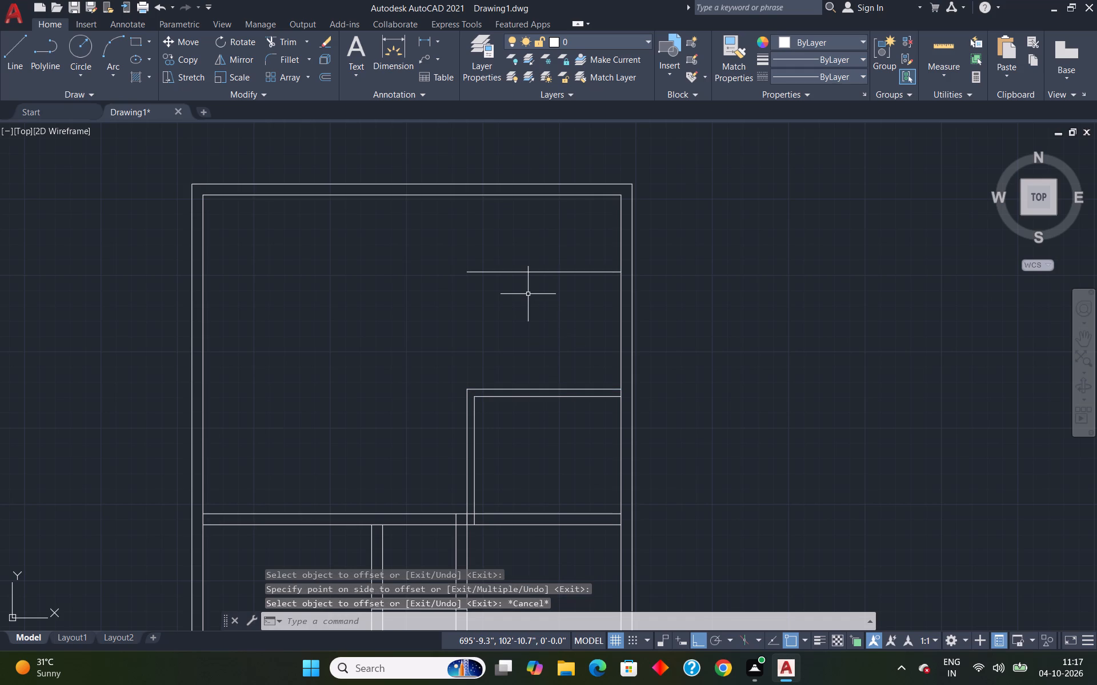
Extend the inner line of the room's left wall upward to the new 8' offset line.
text(ex)
key(Return)
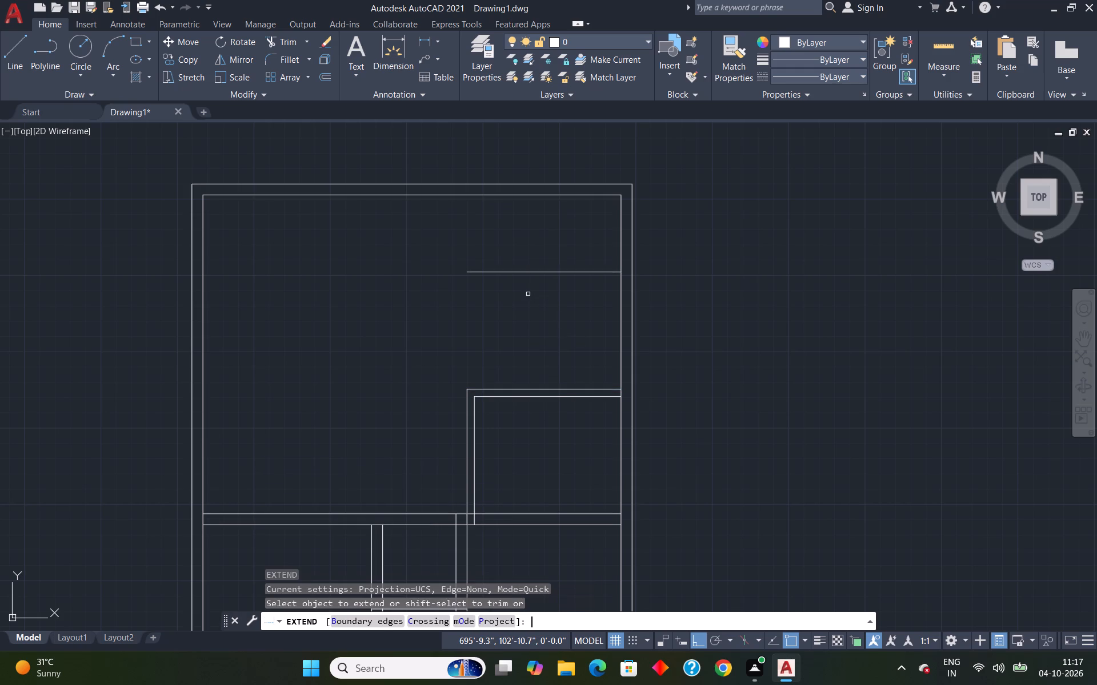
click(474, 404)
click(475, 394)
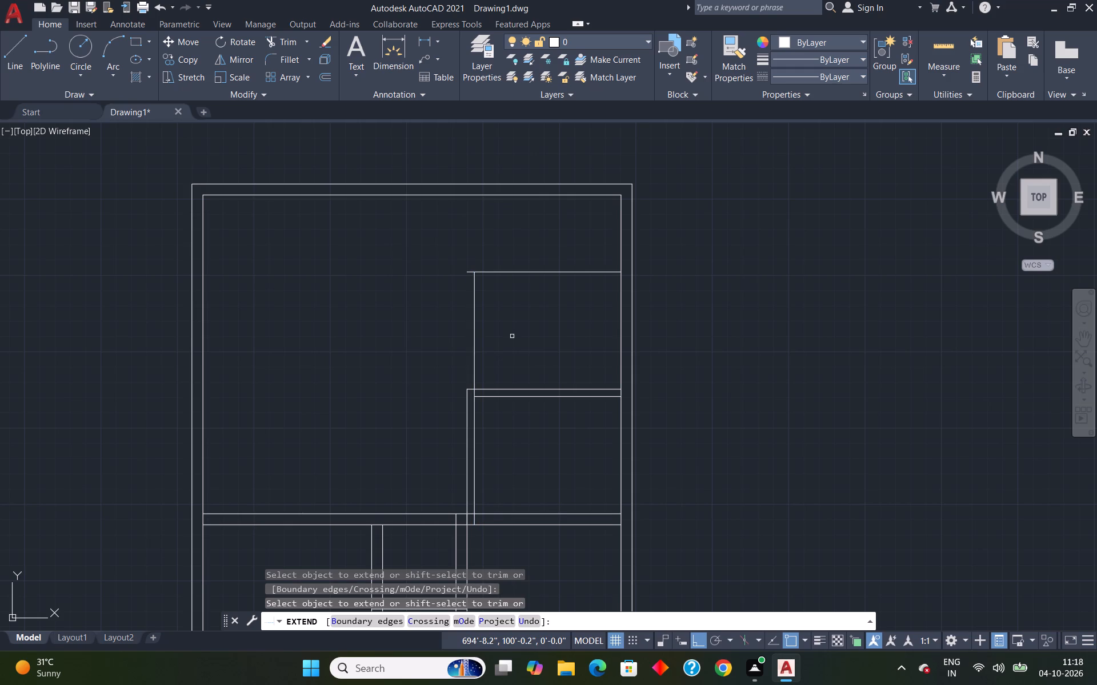
key(Escape)
Offset the upper room's 8' top line 6" upward to form its top wall.
key(o)
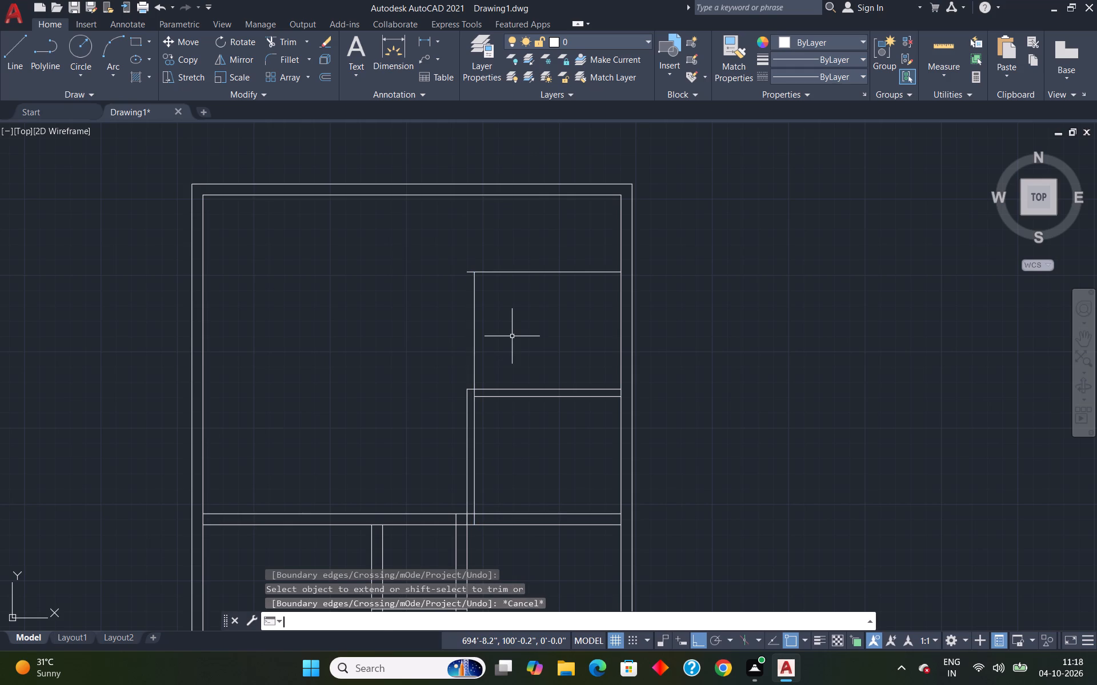
key(Return)
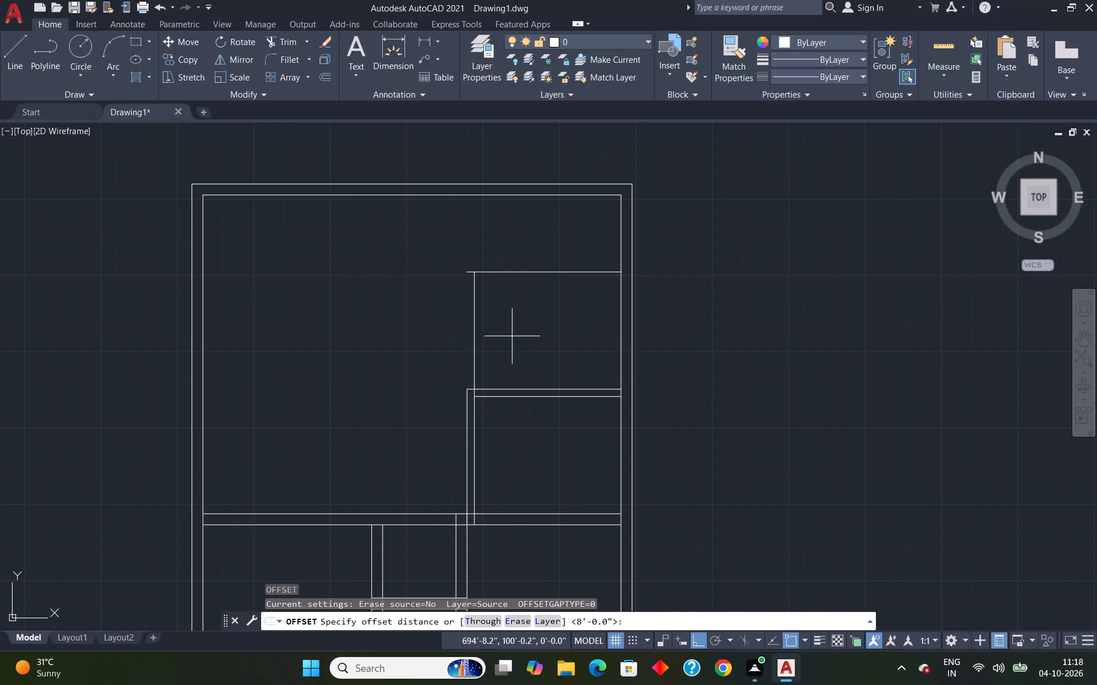
text(6")
key(Return)
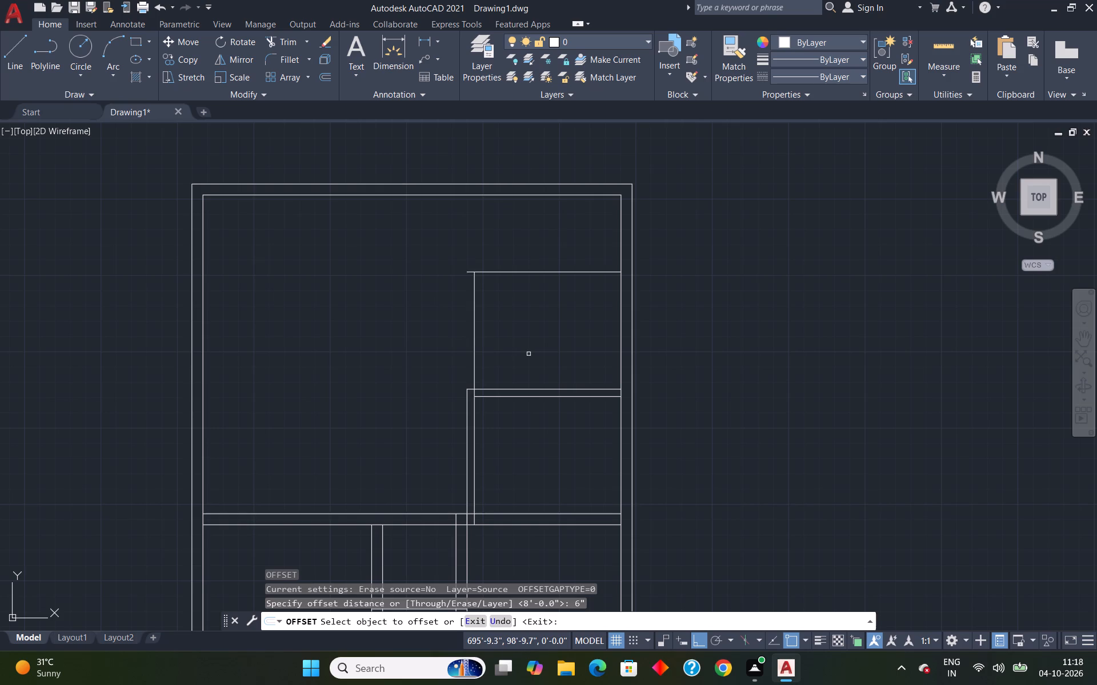
click(522, 273)
click(519, 251)
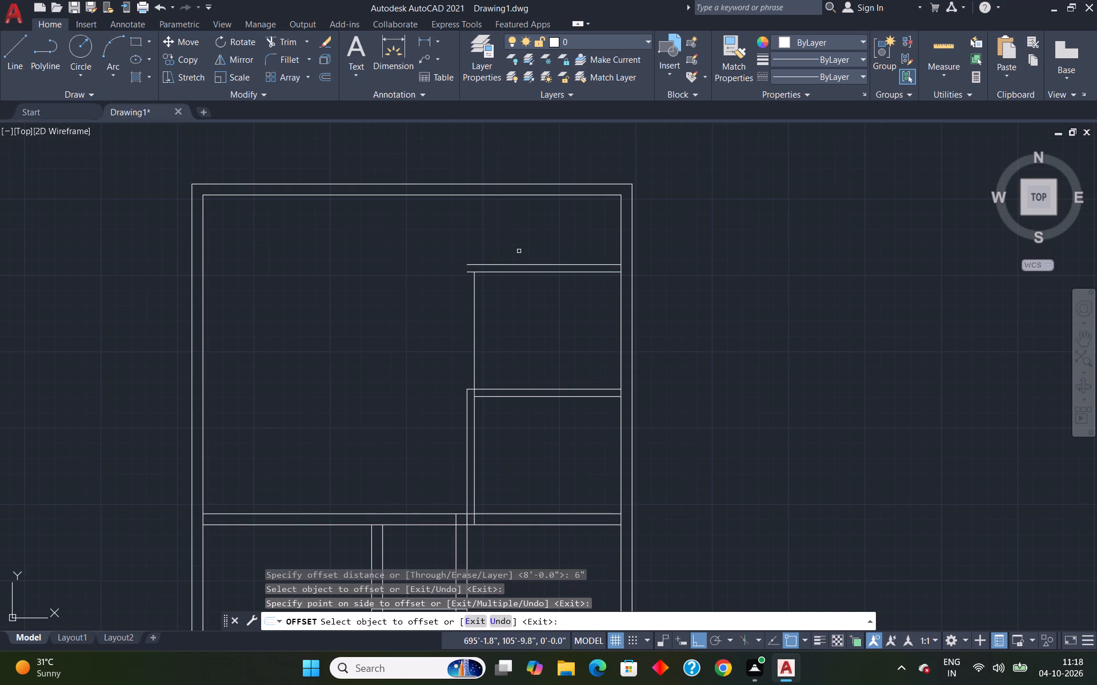
key(Escape)
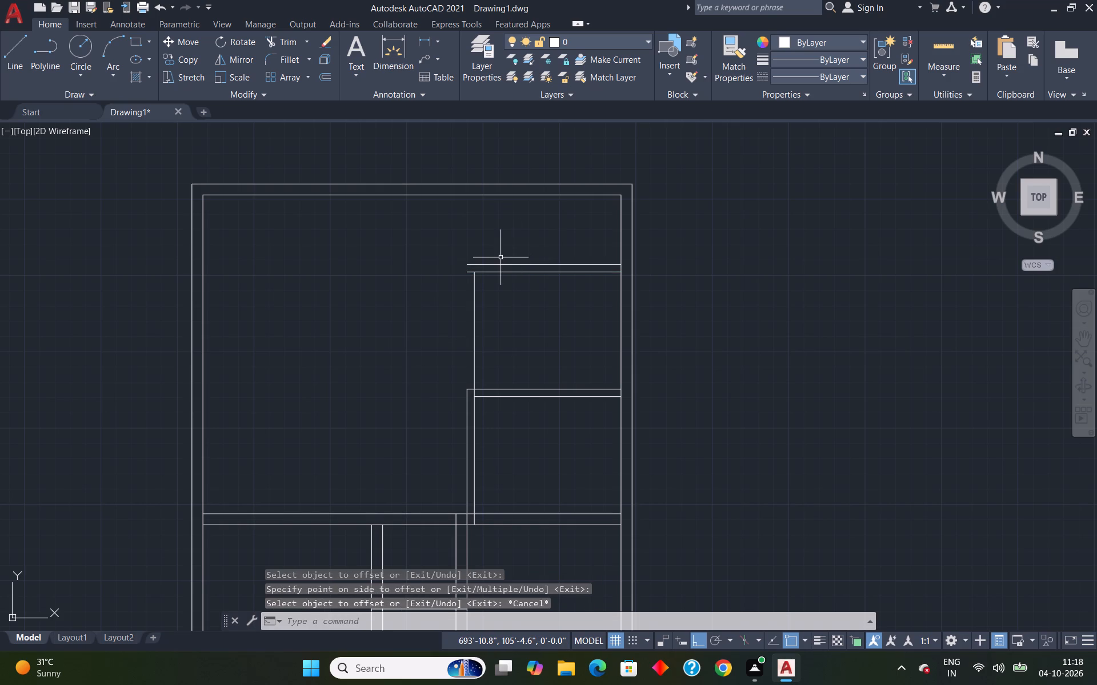
Extend the outer line of the room's left wall up to the new 6" offset line.
text(ex)
key(Return)
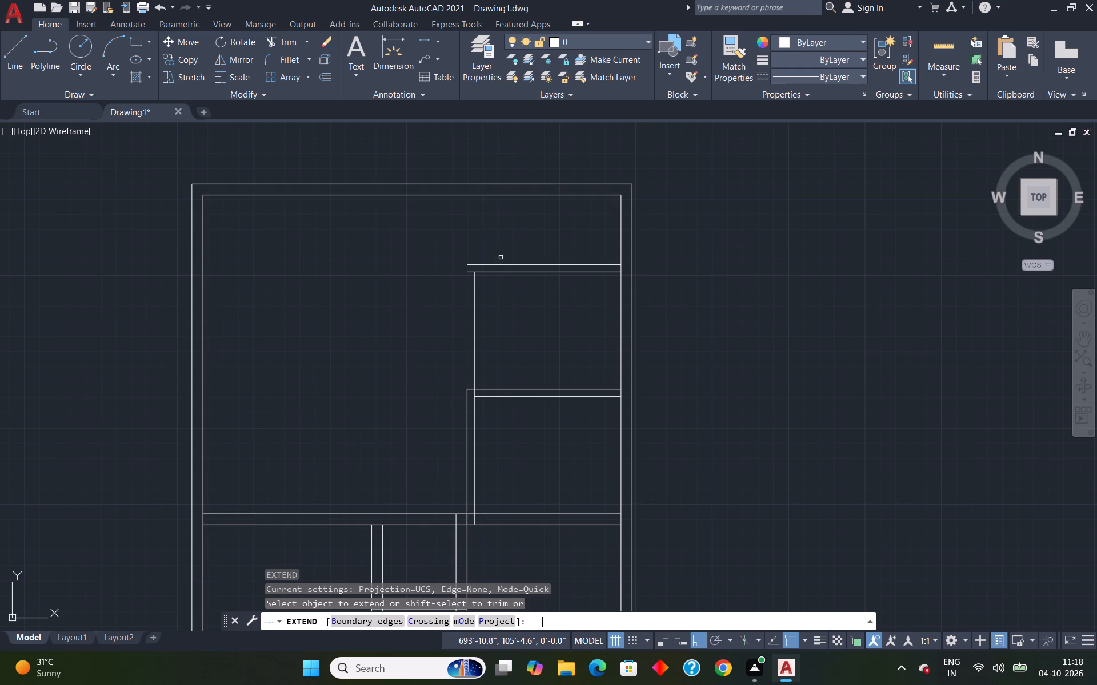
click(466, 402)
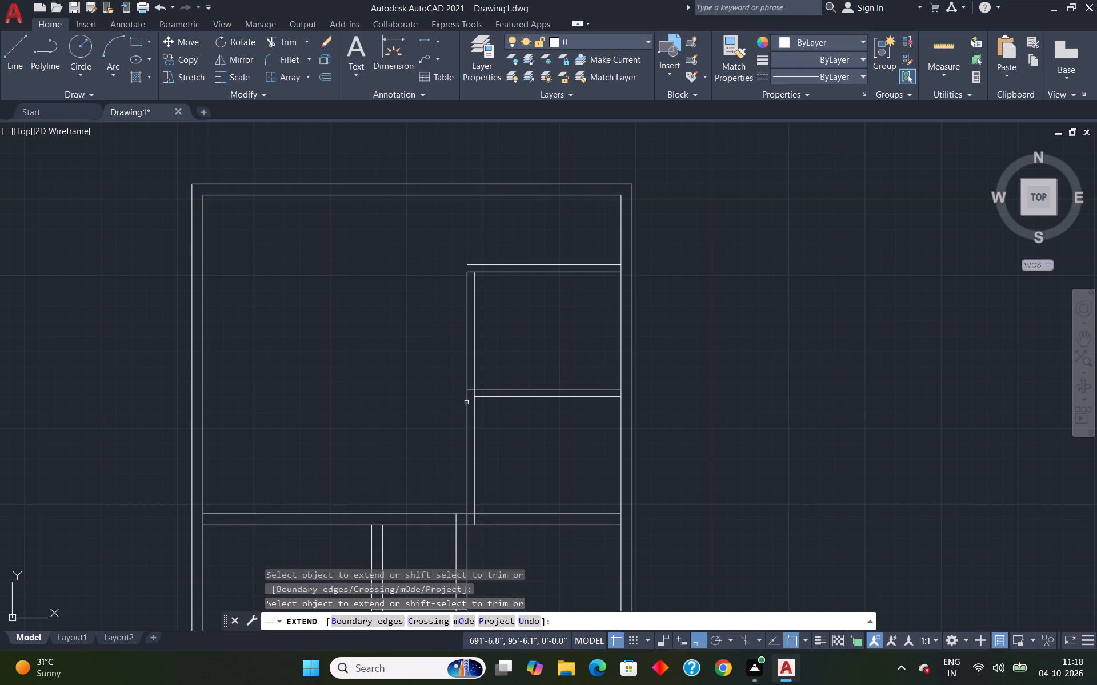
click(466, 292)
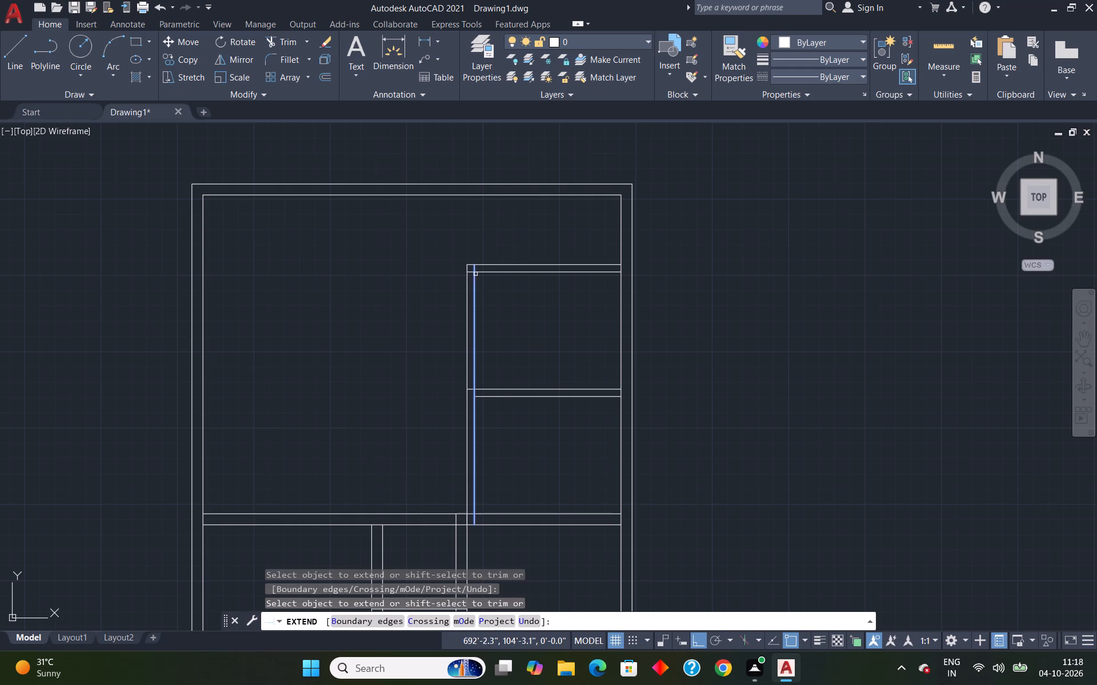
key(Escape)
Trim the stray line ends inside the left wall at the upper room's top corner and at the partition between the two rooms.
text(tr)
key(Return)
scroll(498, 272, up, 2)
click(426, 274)
scroll(524, 324, down, 2)
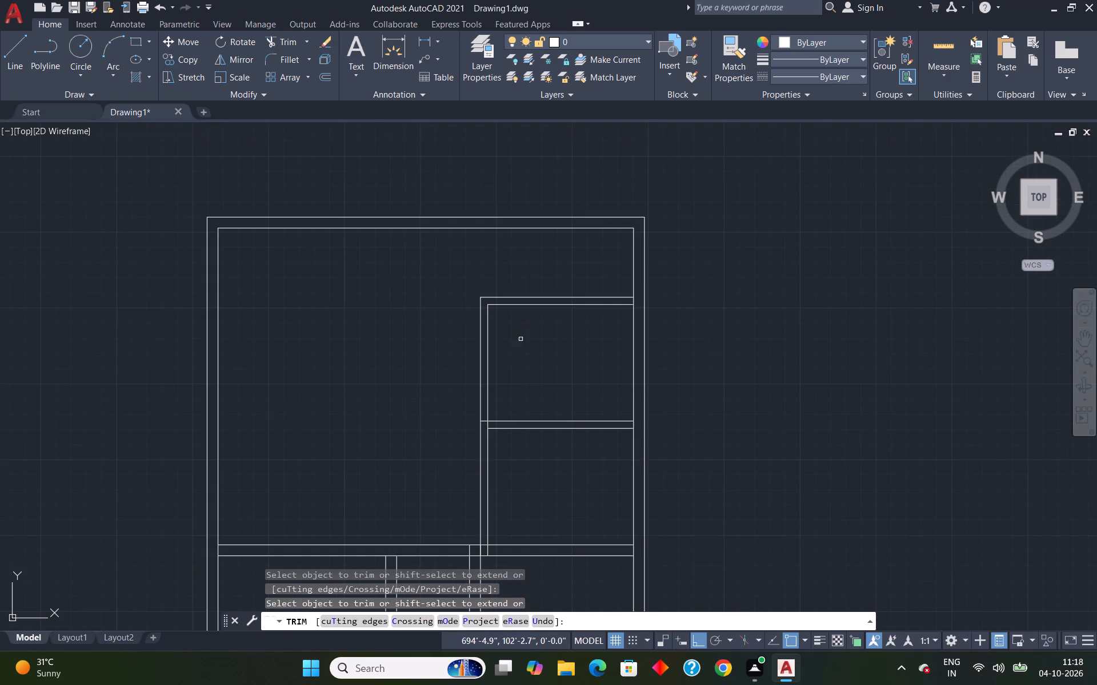
scroll(482, 438, up, 2)
drag(481, 392, 486, 417)
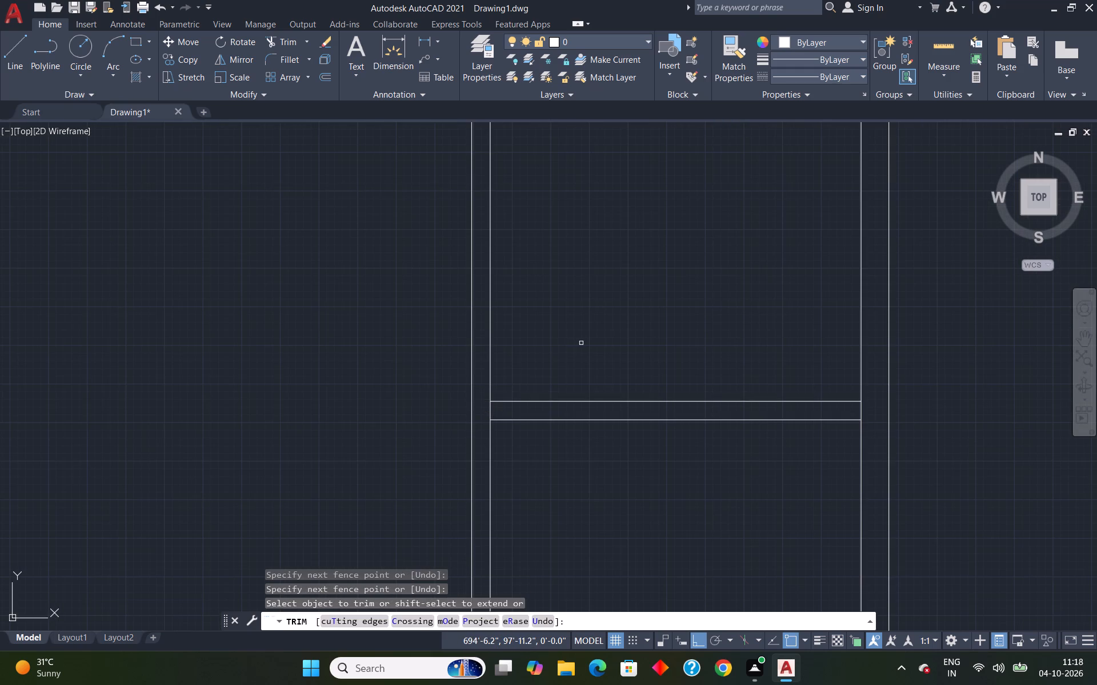
drag(486, 417, 494, 415)
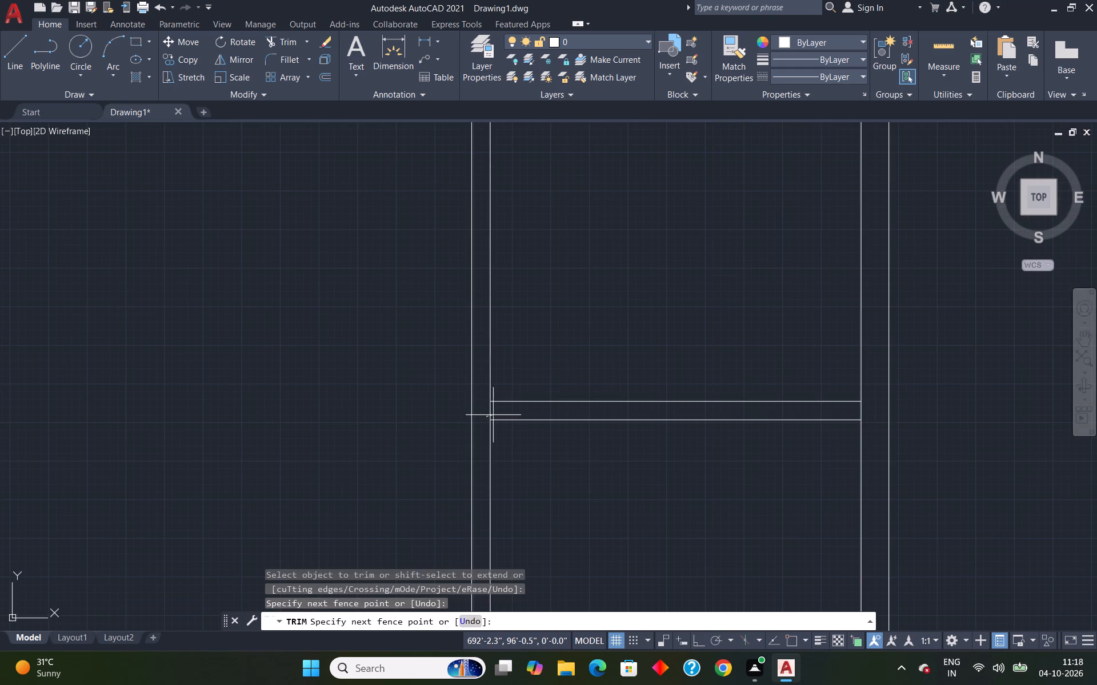
drag(494, 415, 507, 415)
key(Escape)
scroll(542, 418, down, 3)
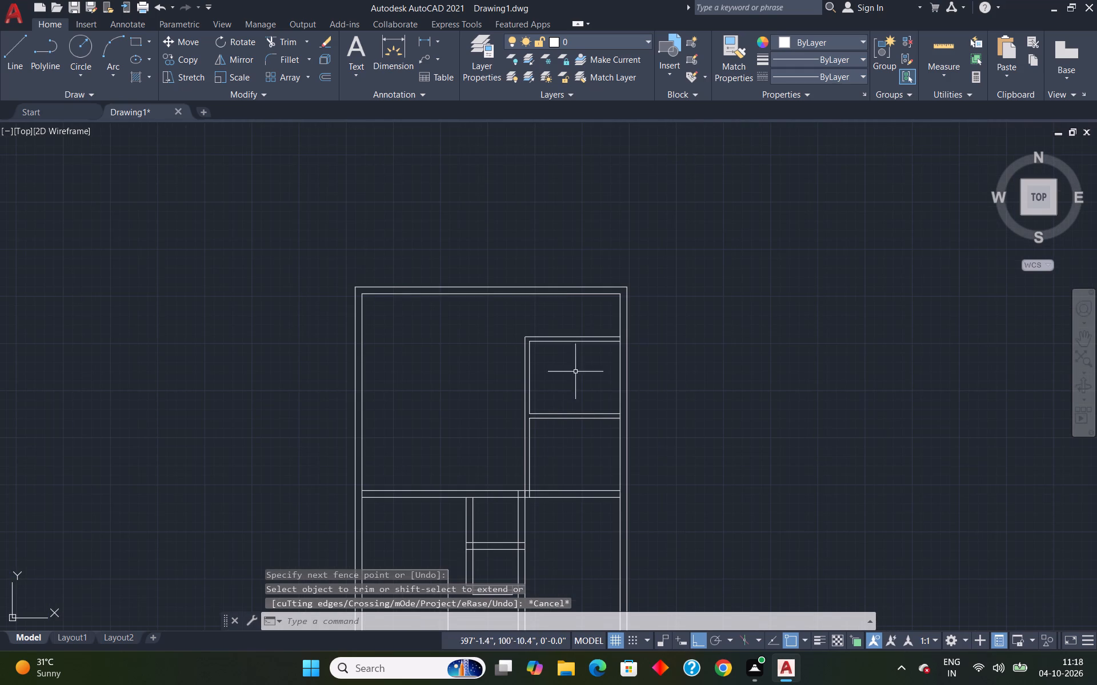
Quick-measure the open space between the top outer wall and the horizontal middle wall.
click(932, 43)
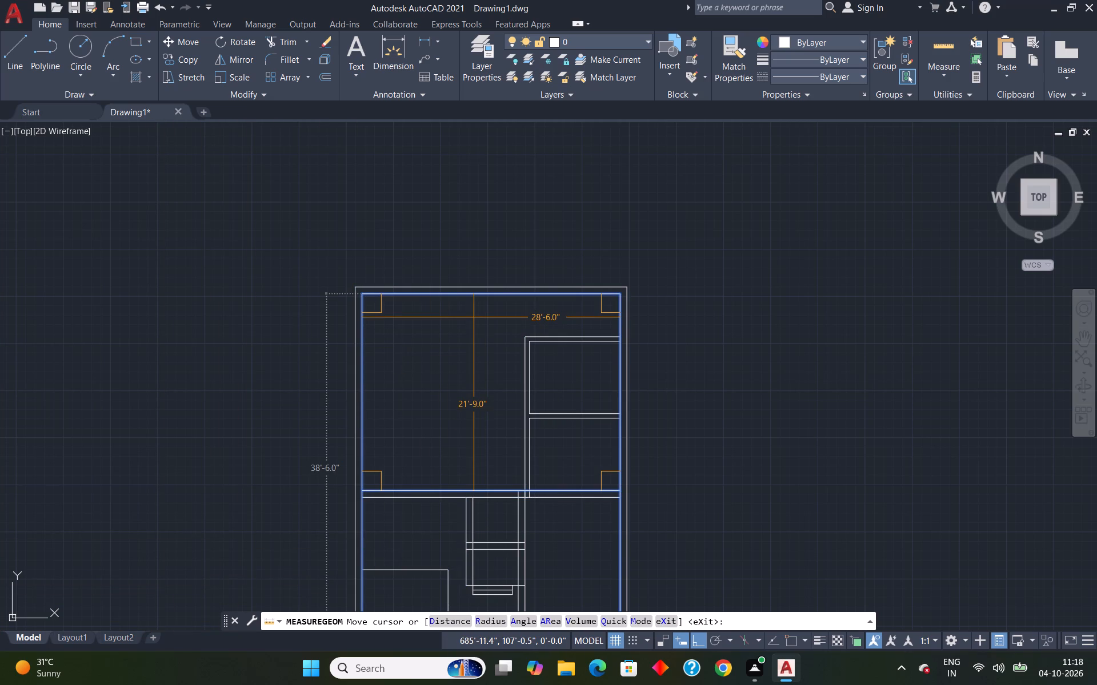
key(o)
key(Return)
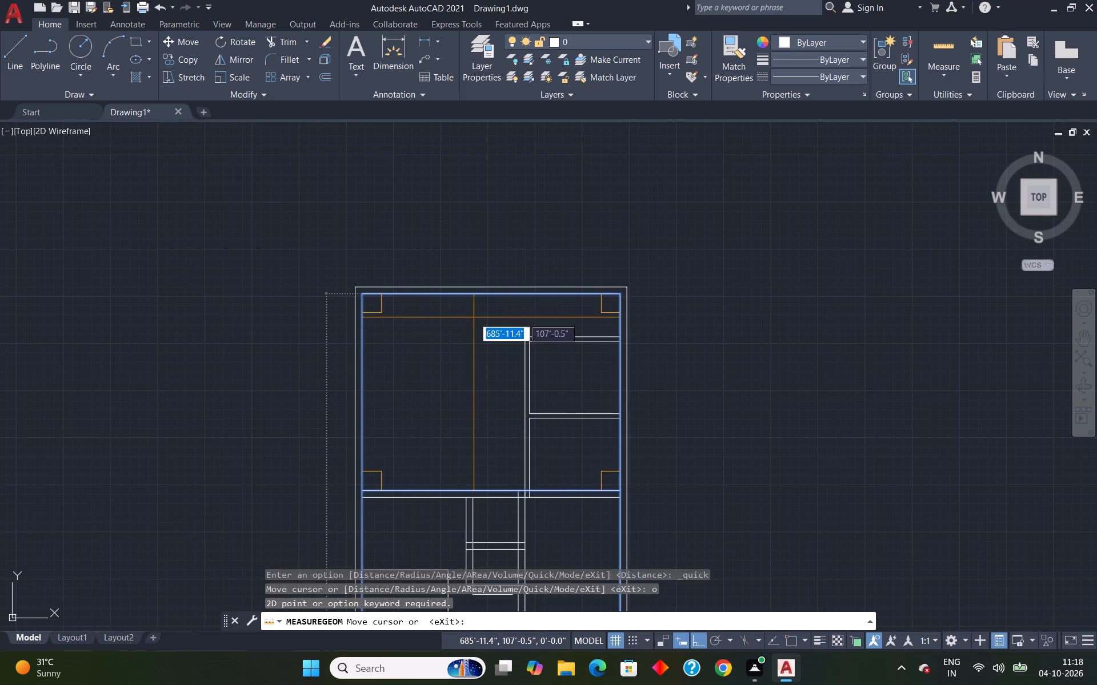
text(4')
key(Return)
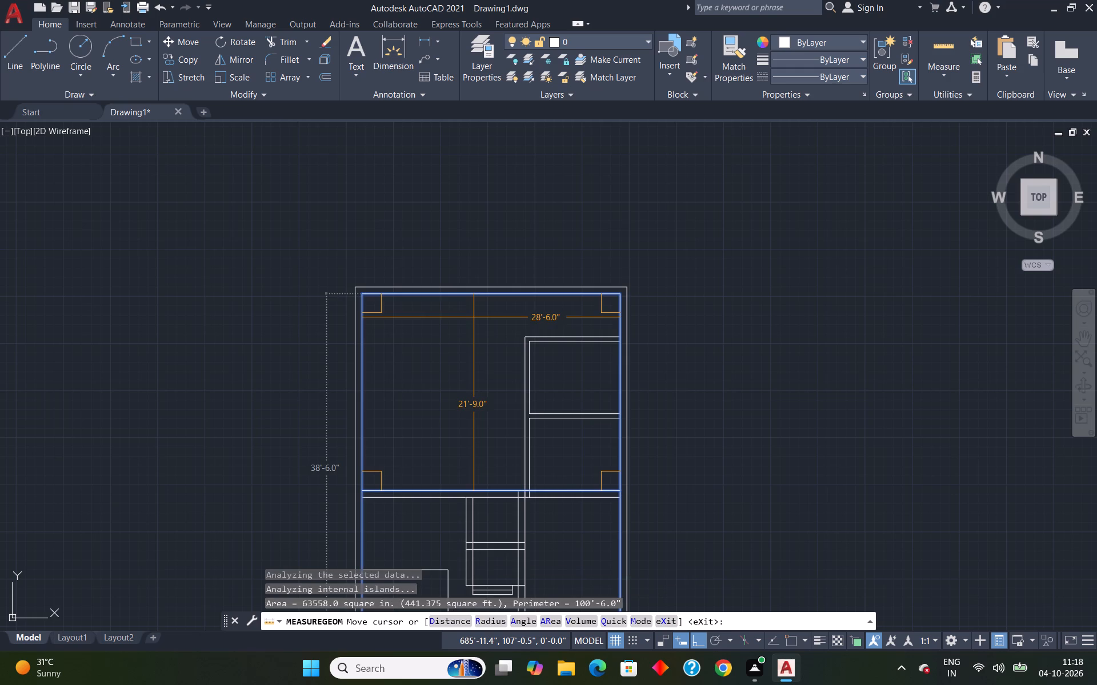
key(Escape)
Offset the inner line of the top outer wall 4' downward.
key(o)
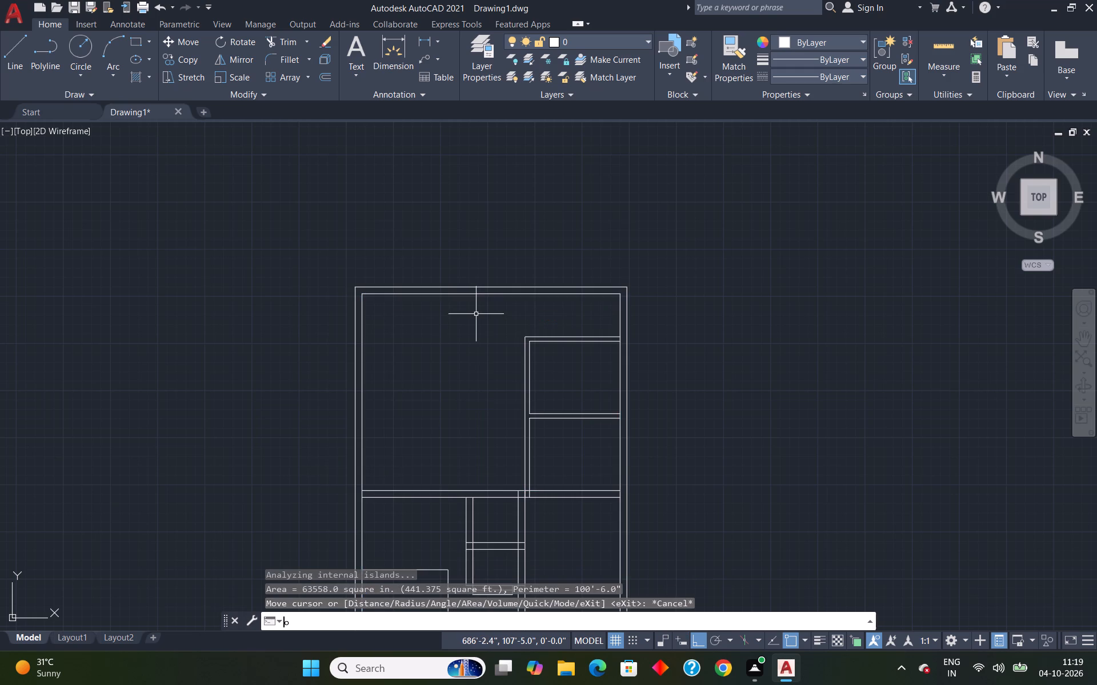
key(Return)
text(4')
key(Return)
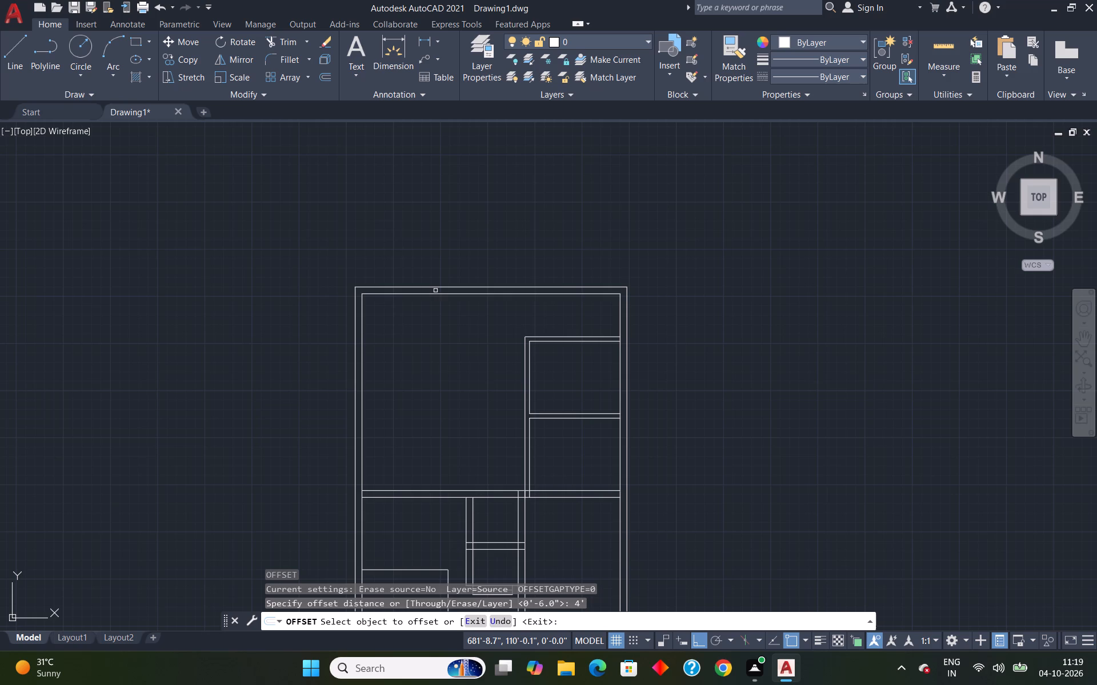
click(435, 294)
click(434, 315)
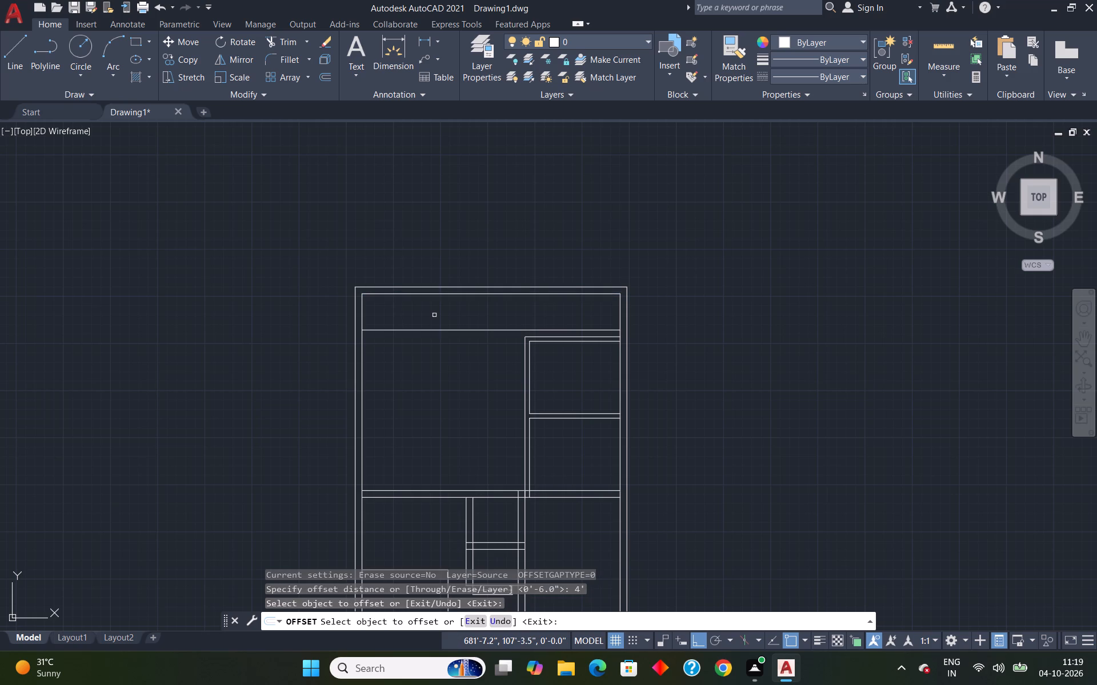
key(Escape)
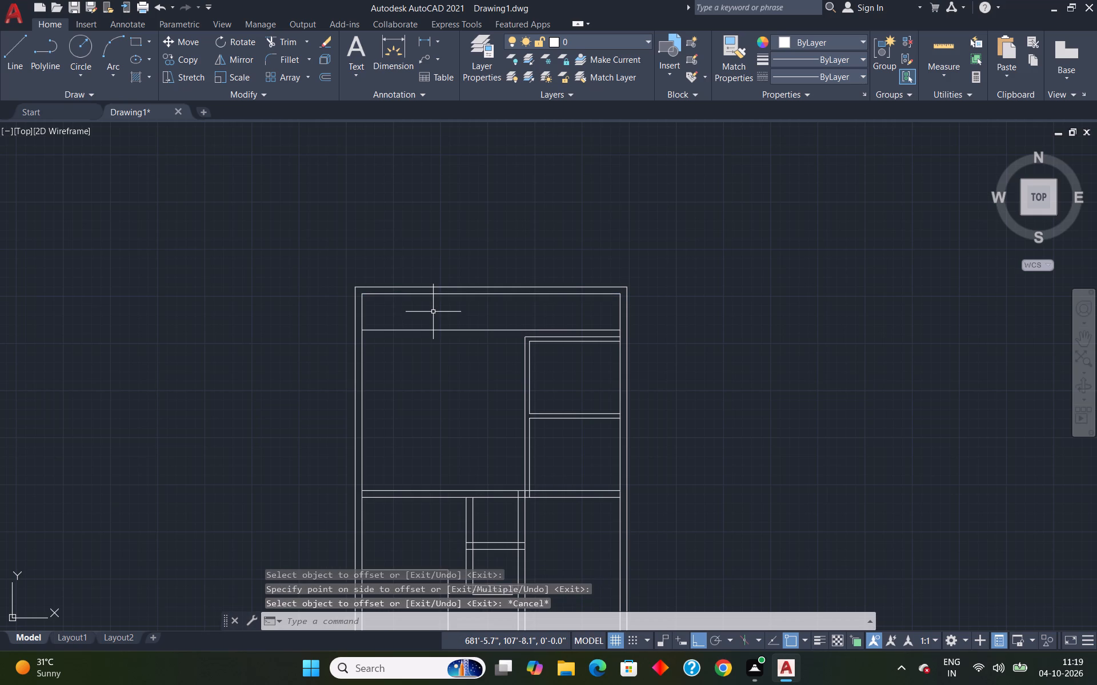
Extend the upper line of the upper room's top wall leftward to the left outer wall.
text(ex)
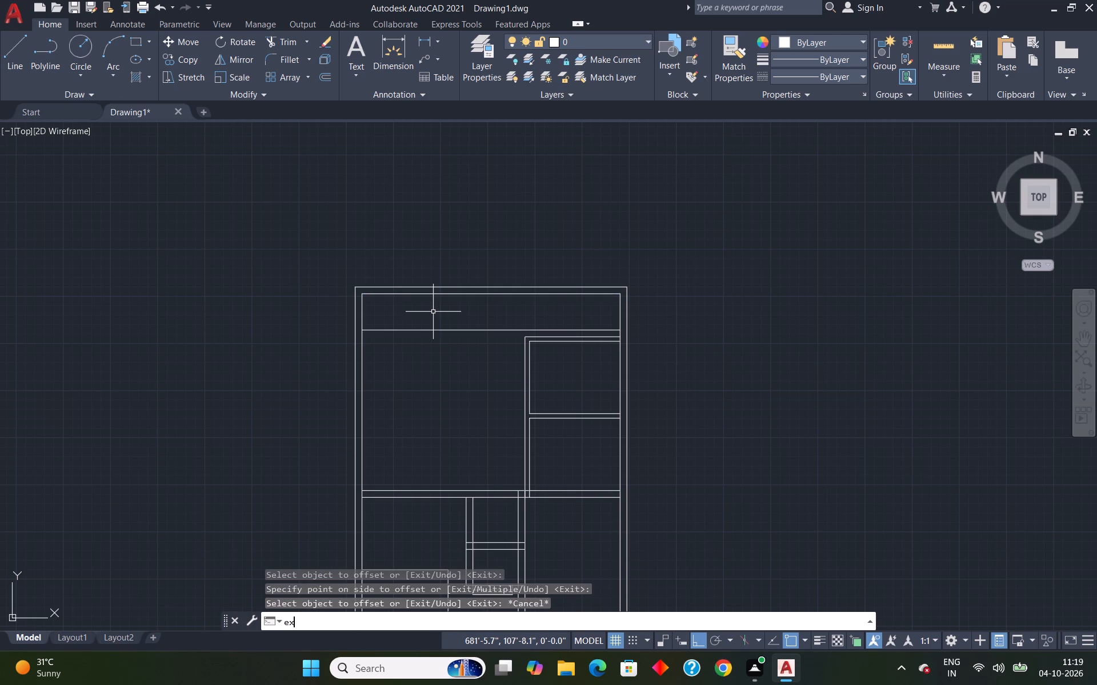
key(Return)
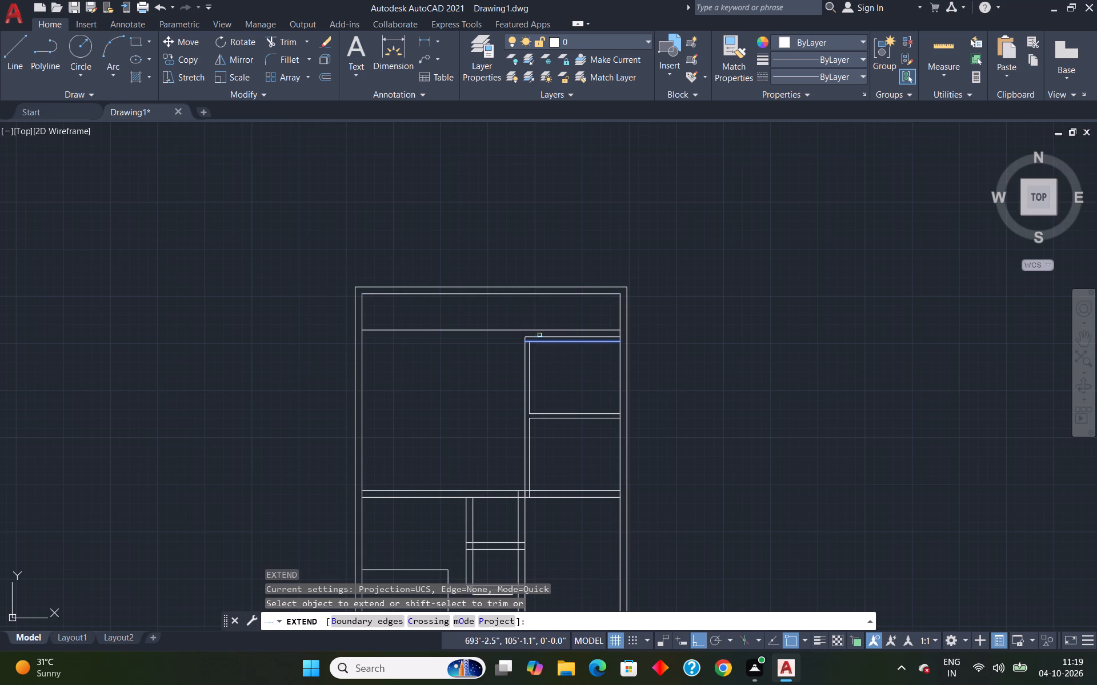
click(536, 336)
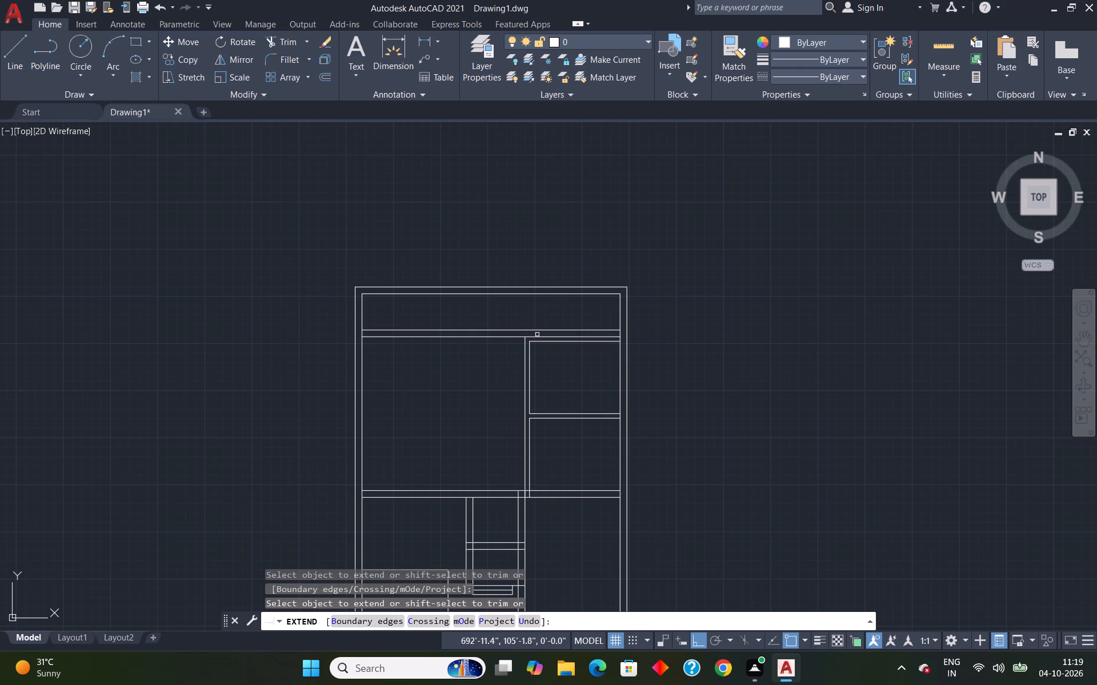
key(Escape)
Offset the inner line of the left outer wall 10' into the plan.
key(o)
key(Return)
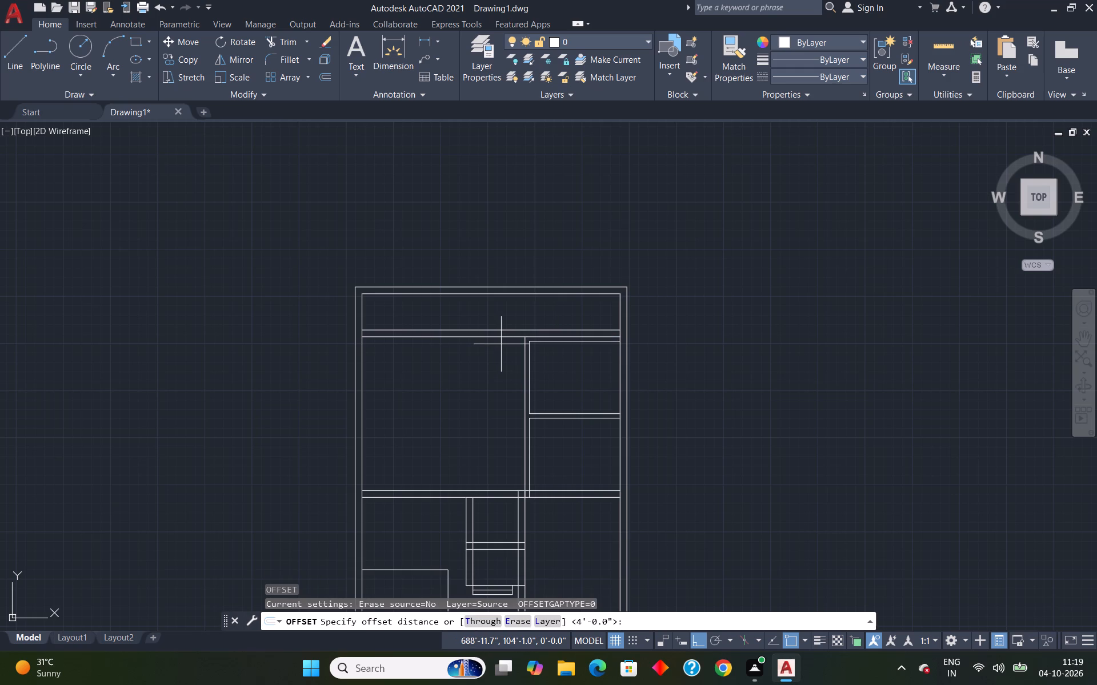
key(1)
key(0)
key(apostrophe)
key(Return)
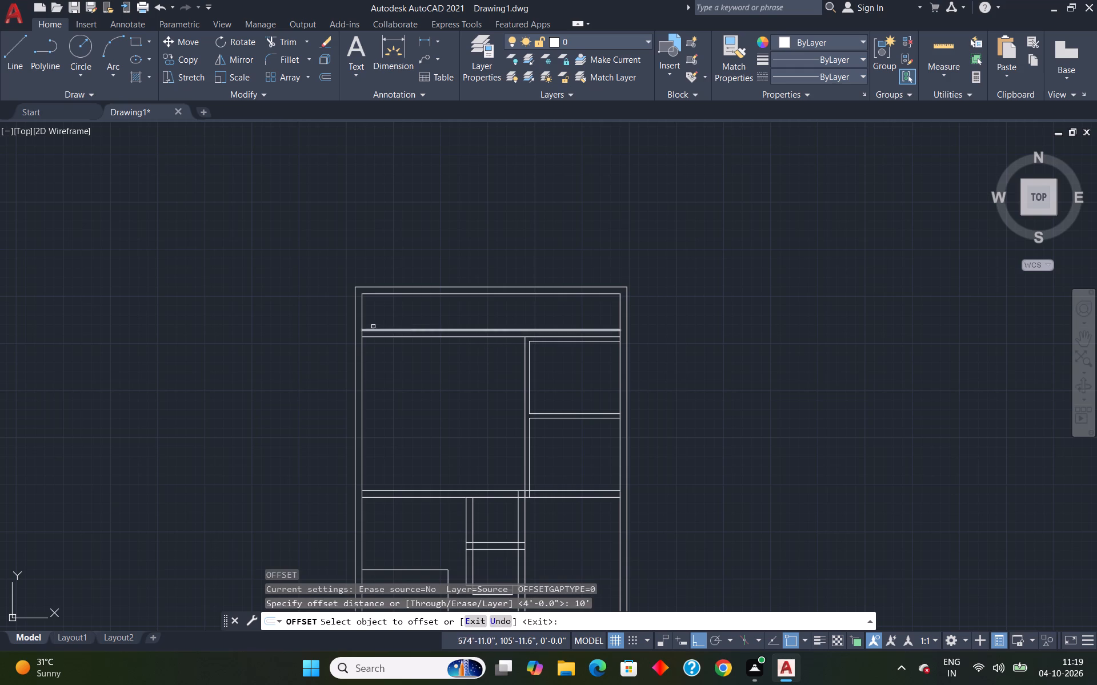
click(363, 321)
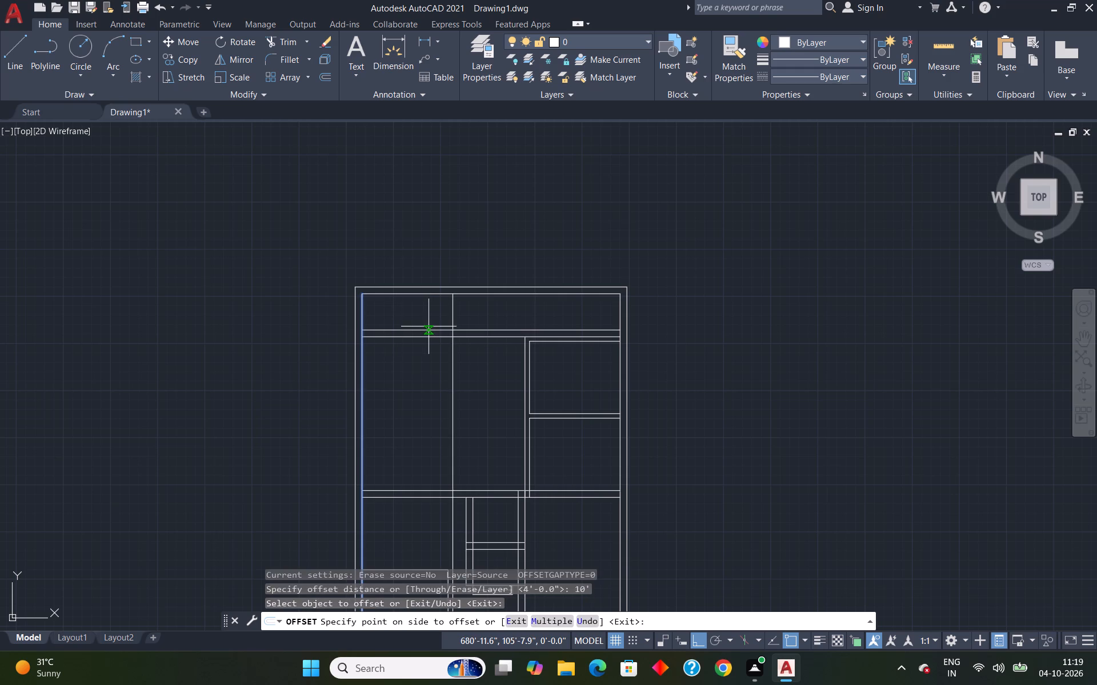
click(429, 325)
key(Escape)
Trim the 10' offset line below the top strip, including its pieces in the middle wall and the lower half of the plan.
text(tr)
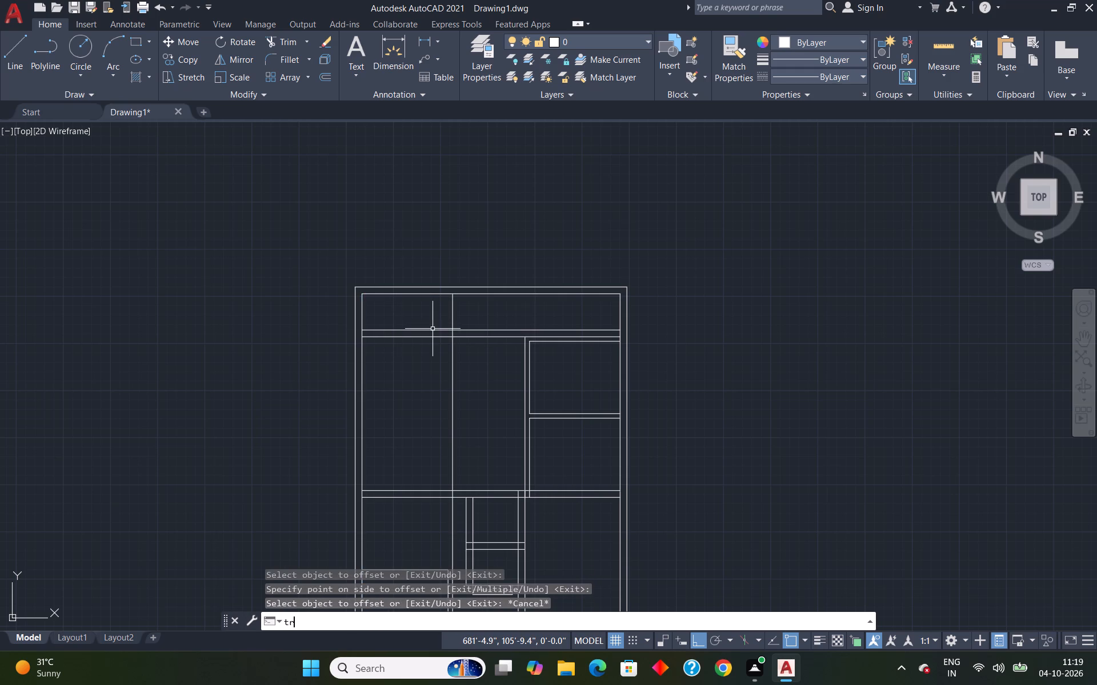
key(Return)
drag(463, 384, 419, 416)
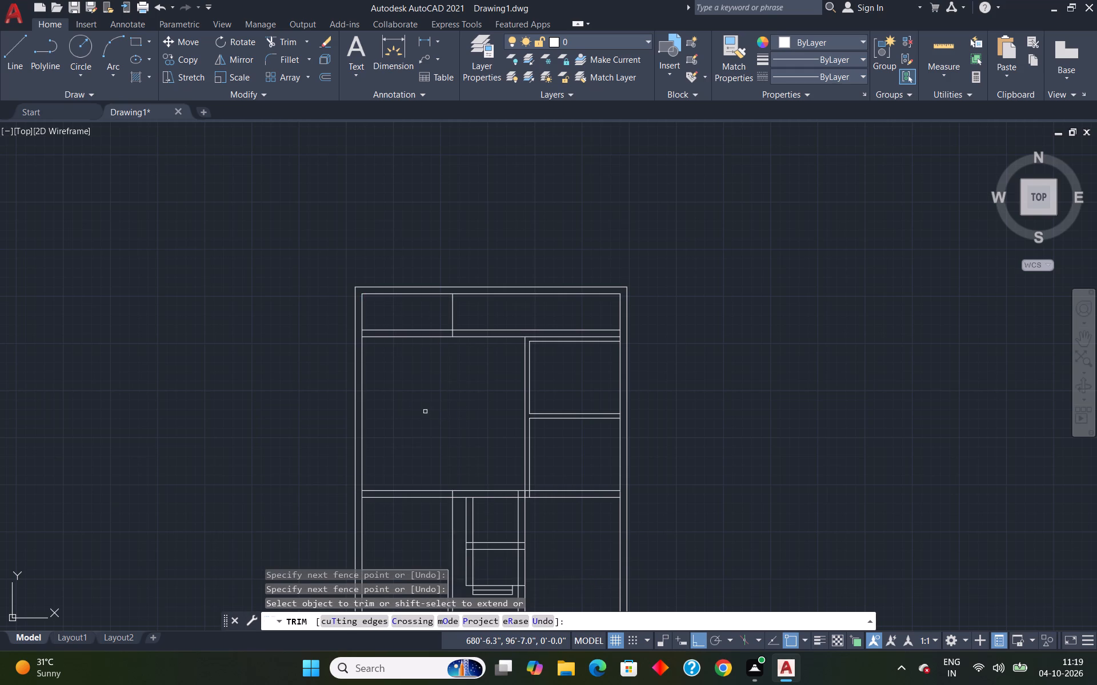
scroll(426, 412, down, 1)
scroll(429, 497, up, 1)
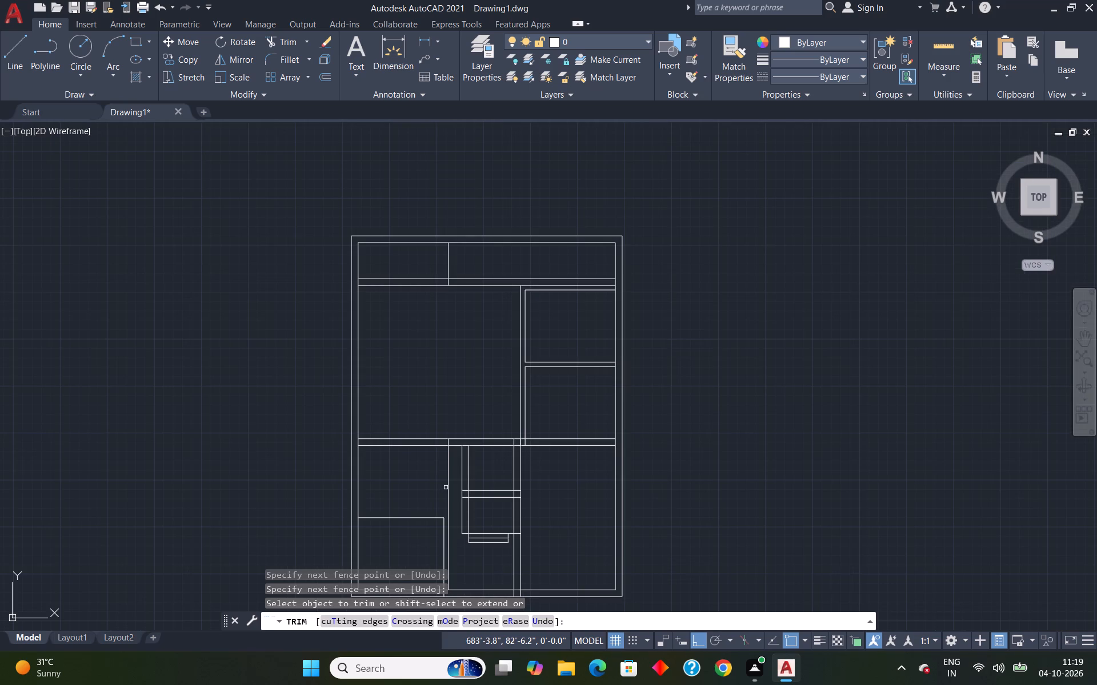
click(448, 487)
scroll(450, 445, up, 3)
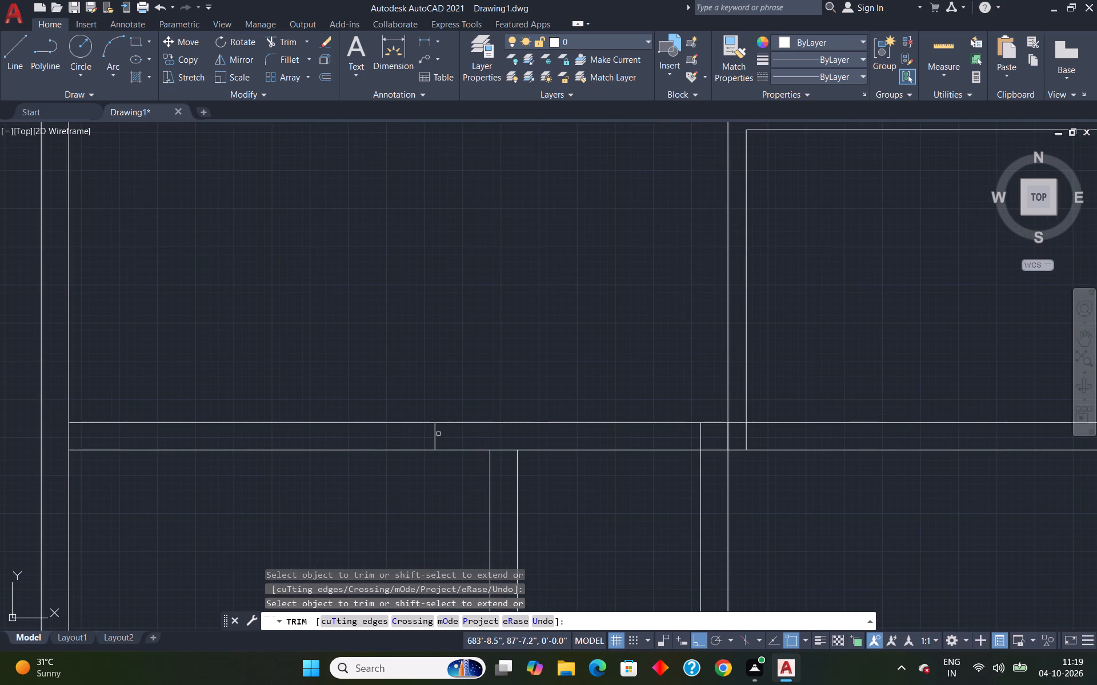
click(437, 433)
scroll(437, 433, down, 4)
scroll(438, 534, up, 1)
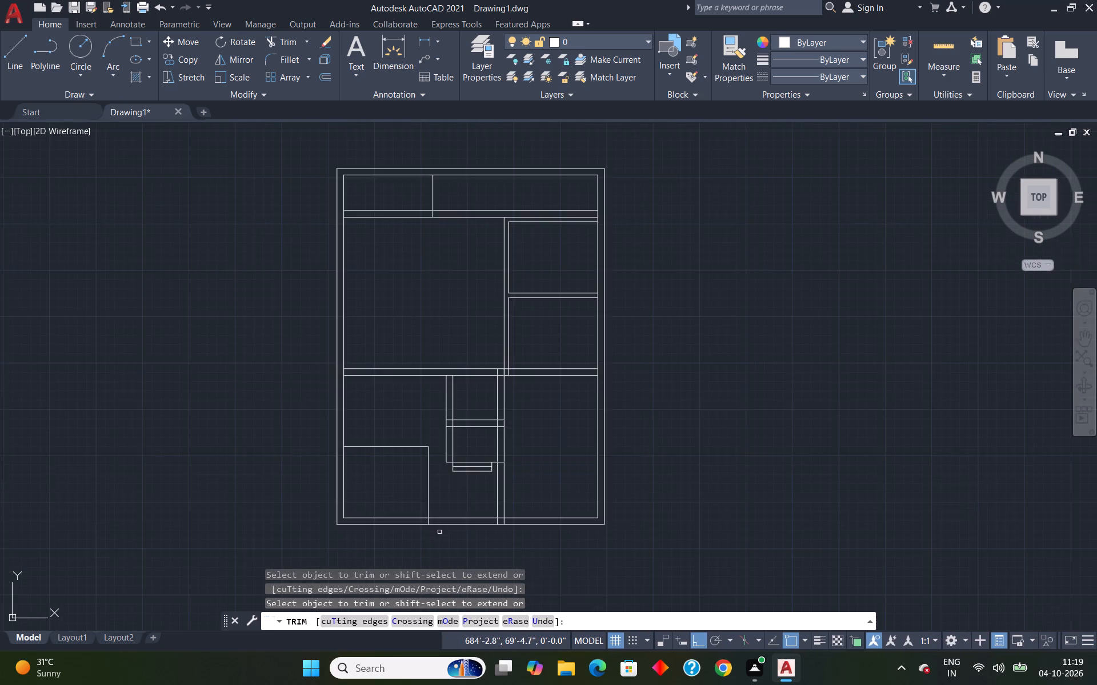
scroll(445, 526, up, 1)
key(Escape)
scroll(446, 502, down, 4)
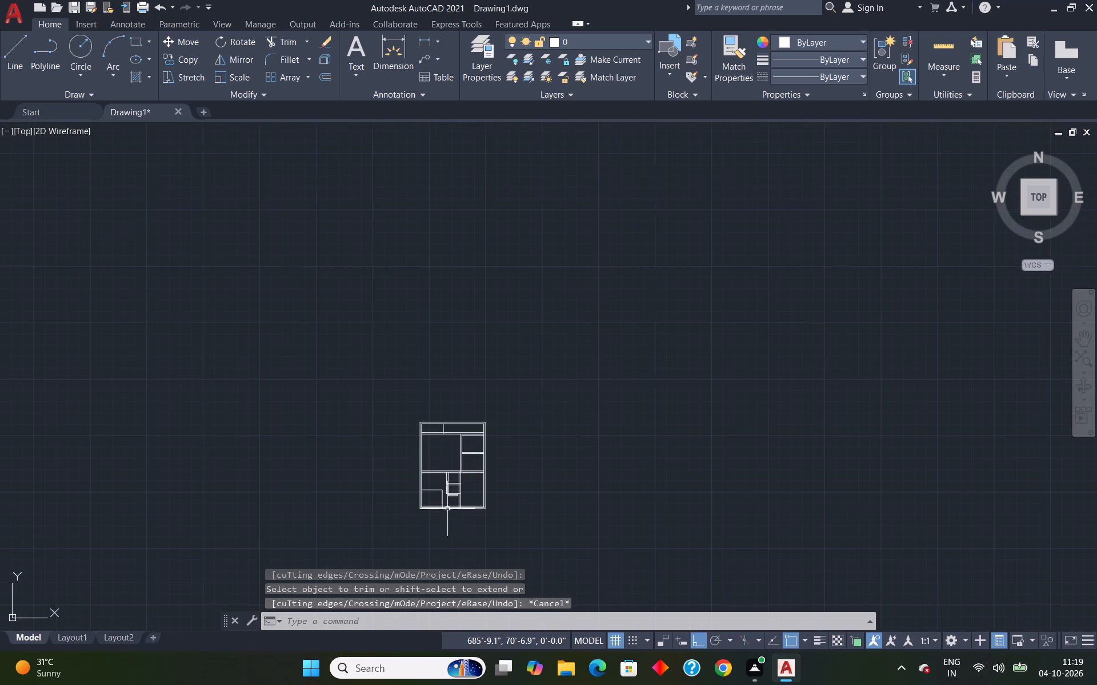
Quick-measure the large open area below the top strip, left of the two stacked rooms.
scroll(446, 452, up, 5)
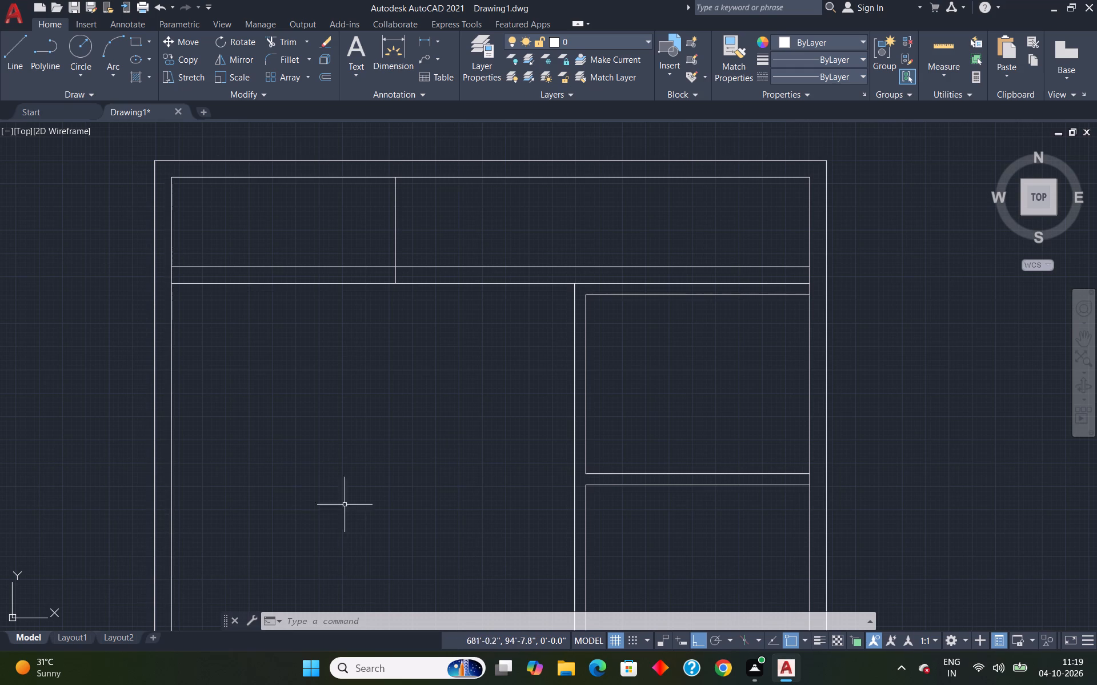
click(941, 54)
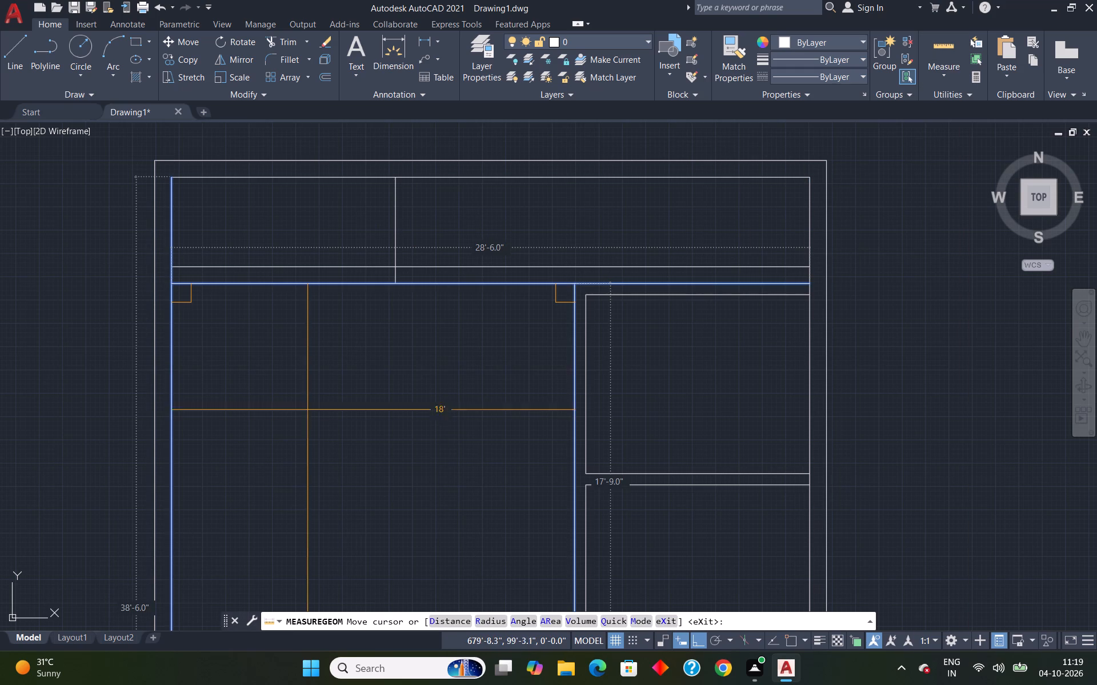
key(Escape)
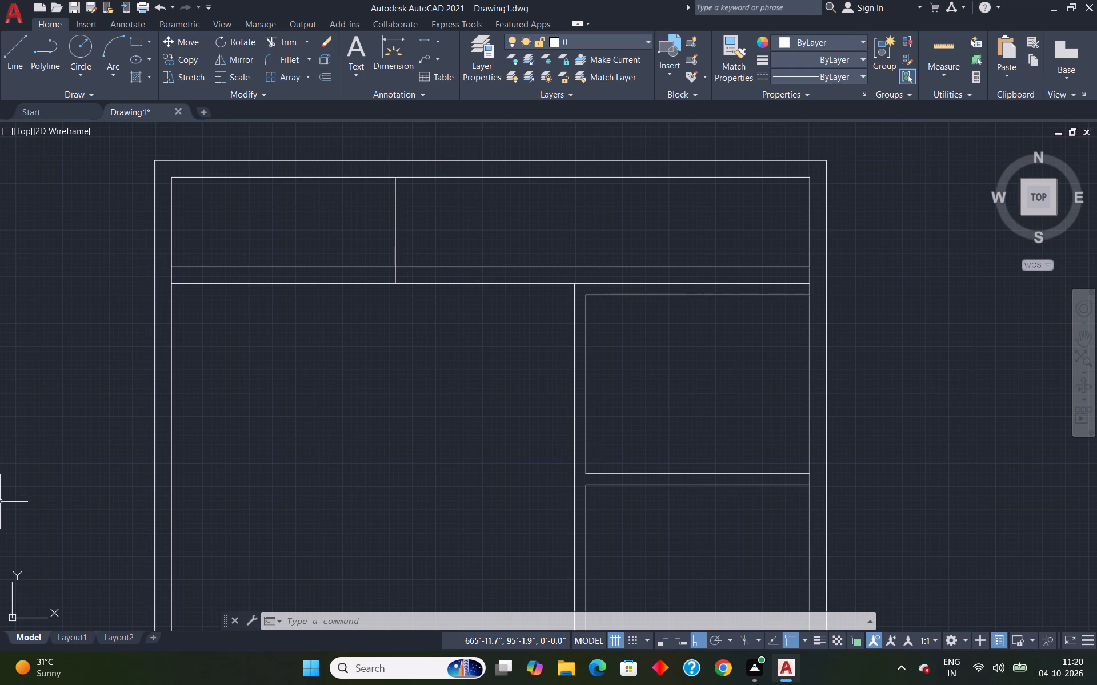
scroll(405, 340, down, 2)
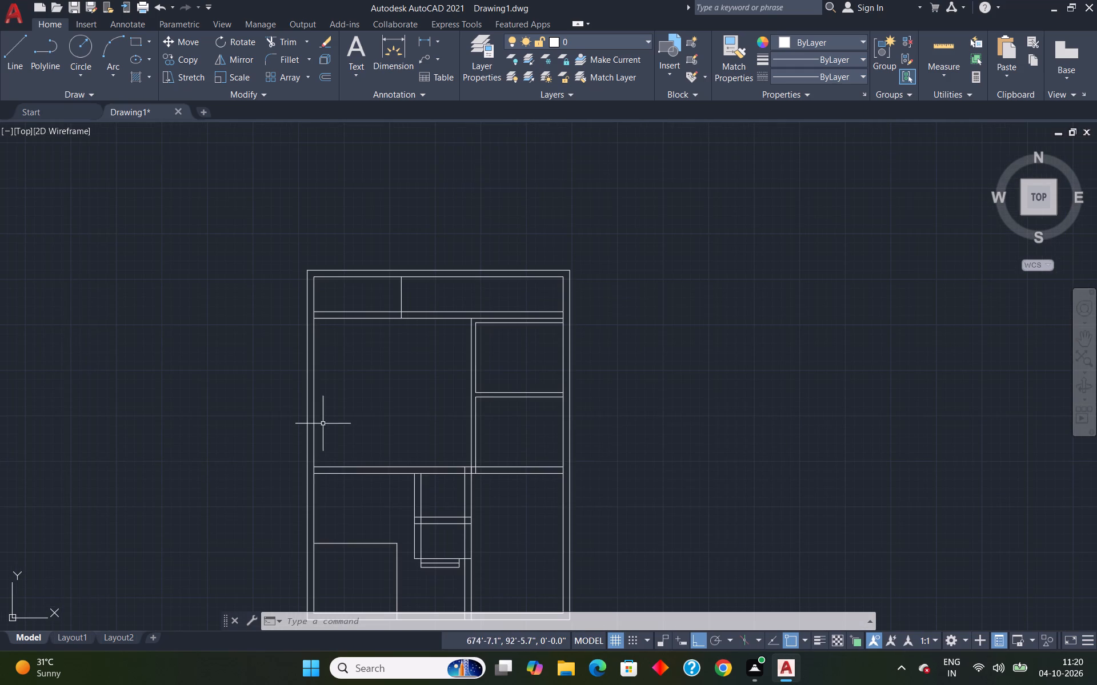
Offset the inner line of the left outer wall and the lower line of the top strip's wall 8' into the open area.
scroll(338, 397, up, 2)
scroll(338, 392, down, 1)
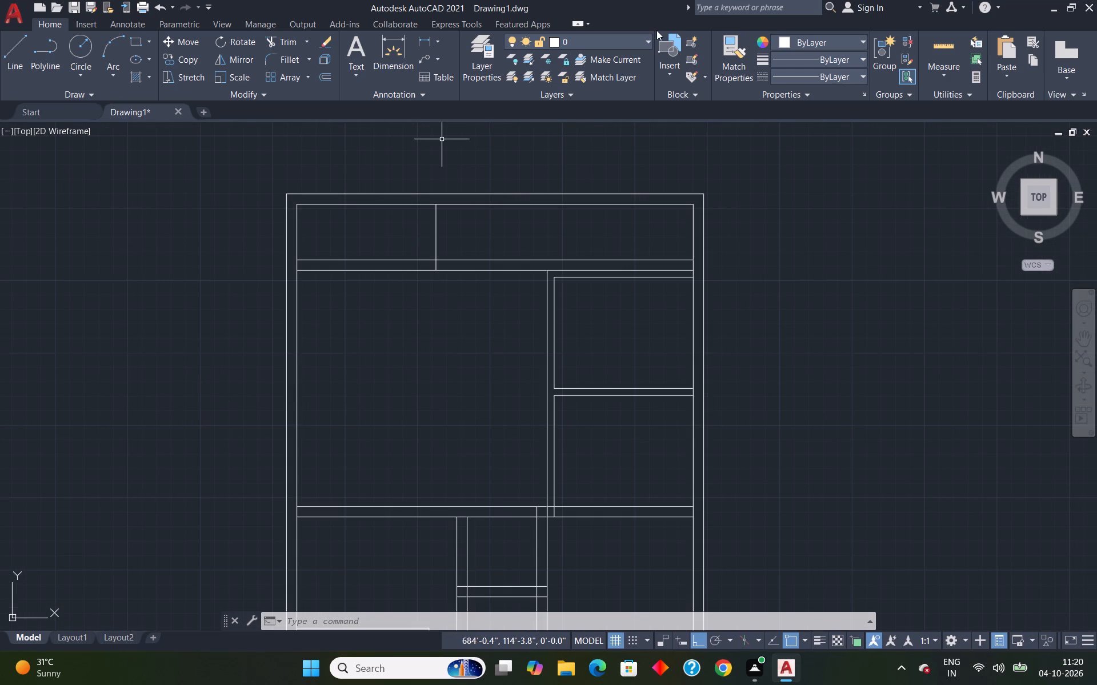
scroll(469, 285, down, 2)
scroll(446, 313, up, 3)
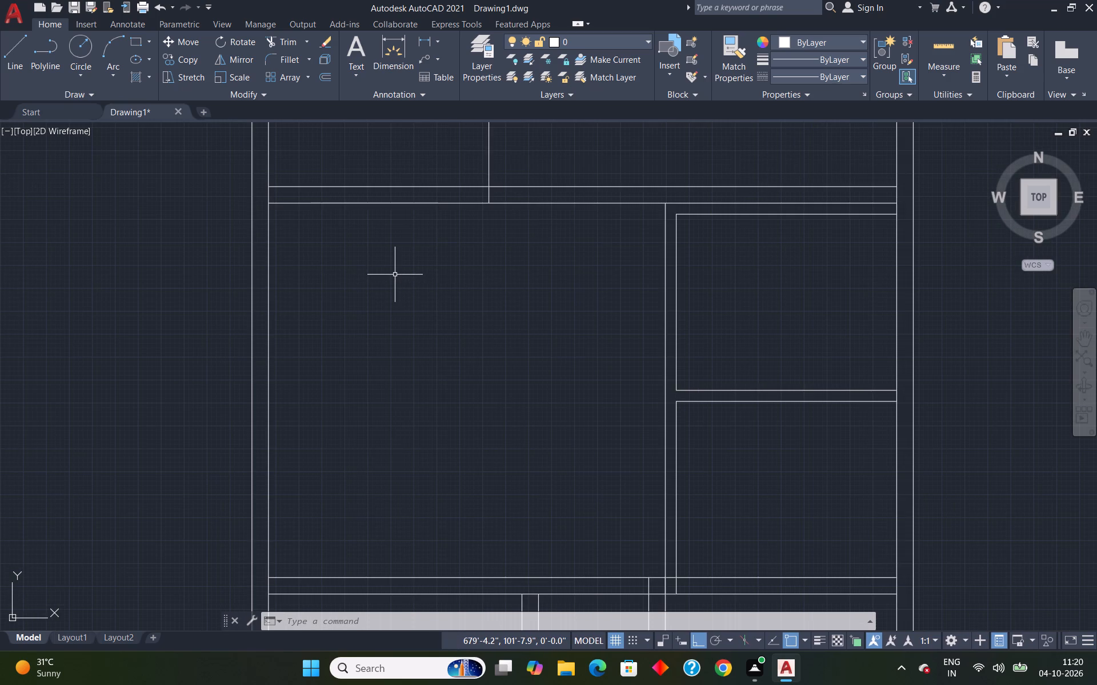
key(o)
key(Return)
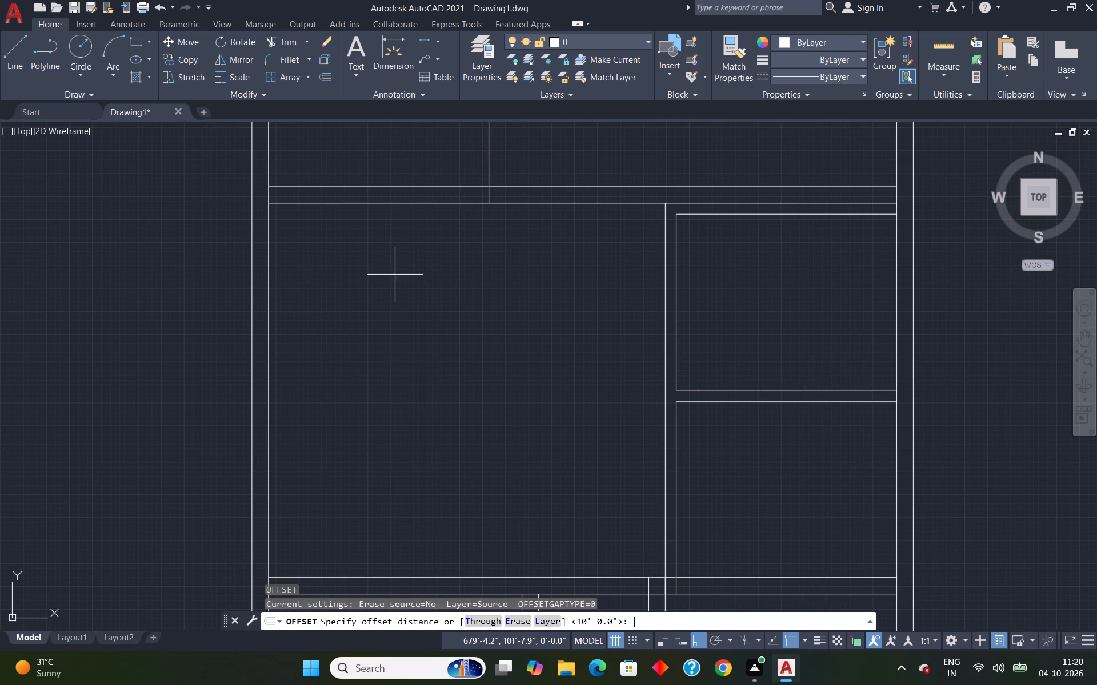
text(8')
key(Return)
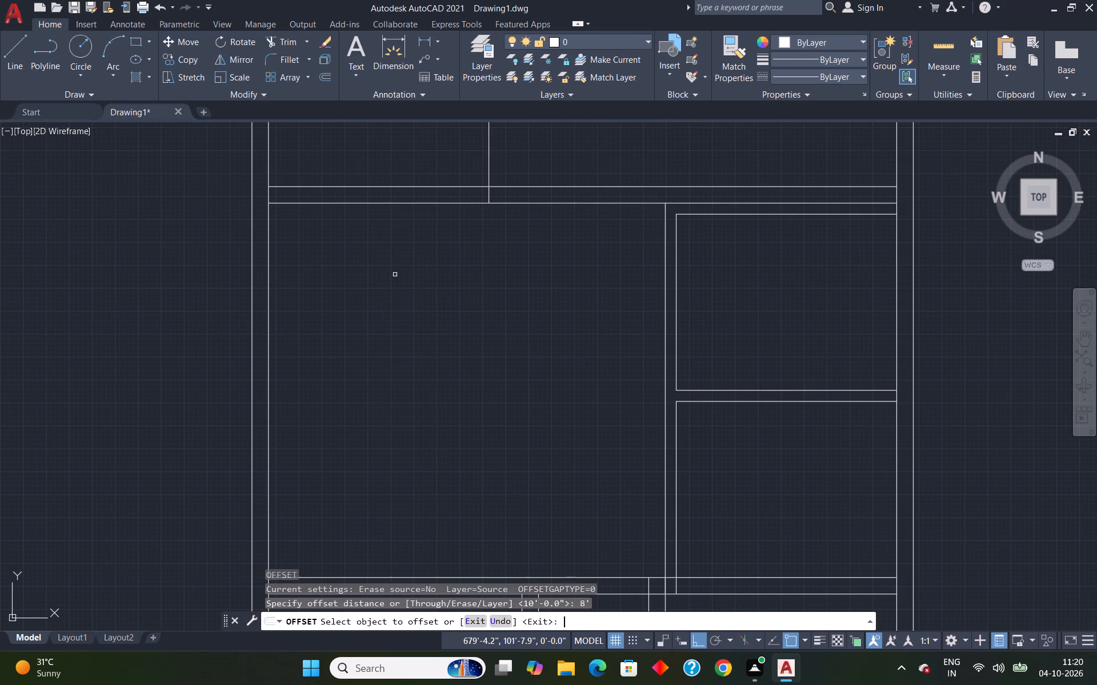
click(267, 320)
click(448, 339)
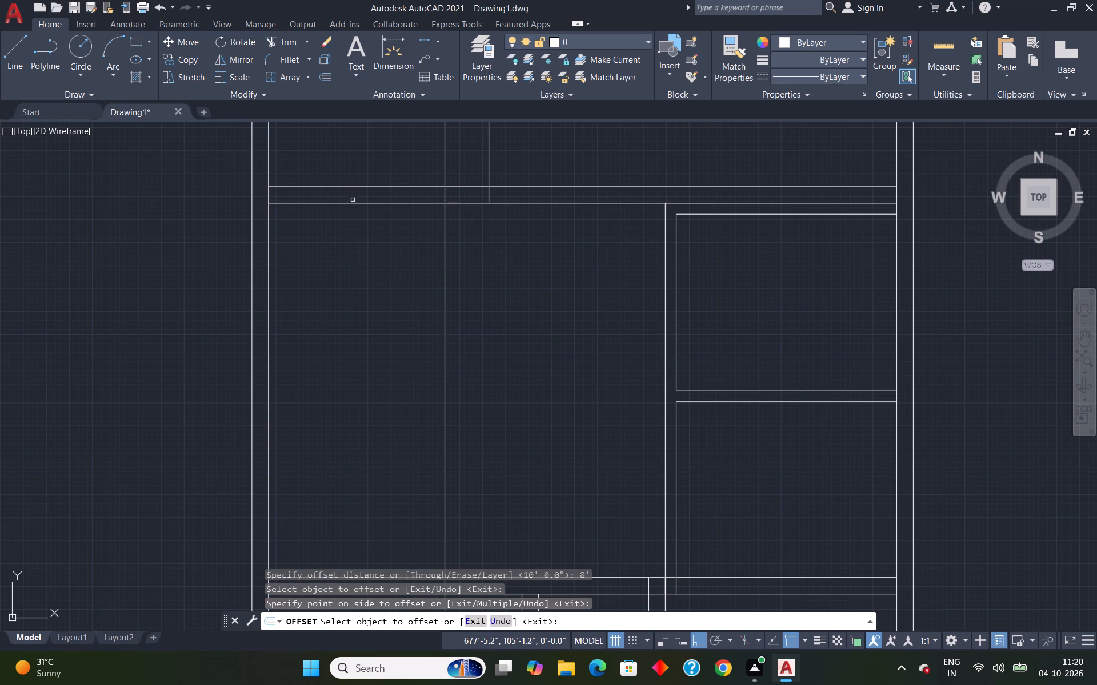
click(349, 203)
click(344, 252)
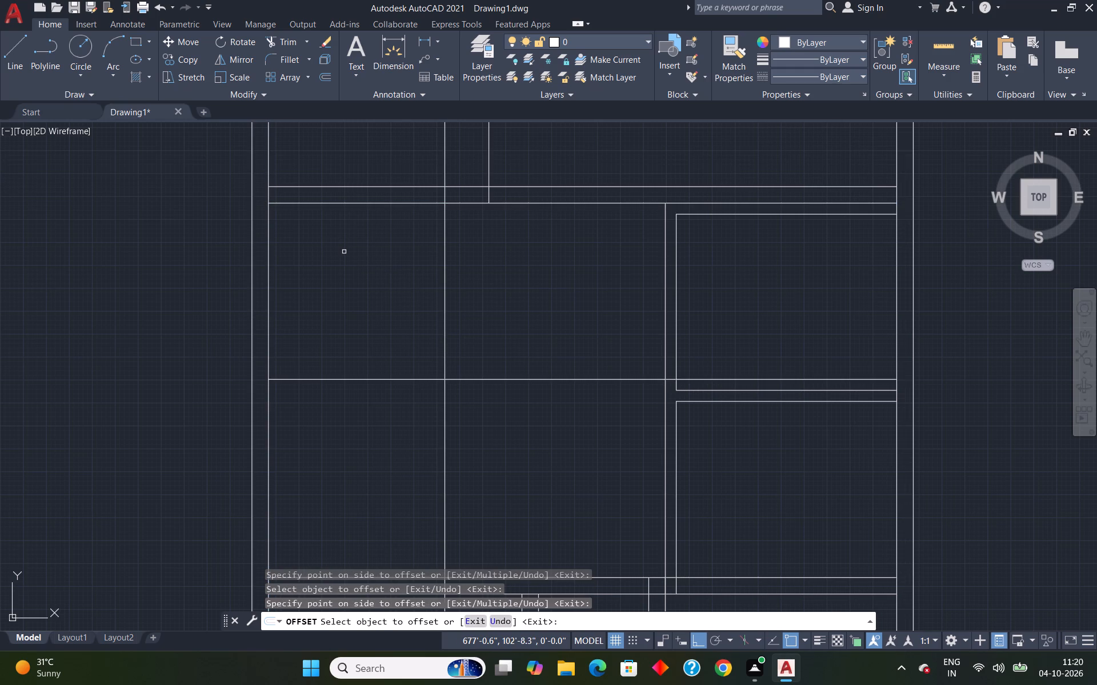
key(Escape)
Trim the horizontal 8' offset line right of the vertical one, including its pieces in the partition and the upper right room.
text(tr)
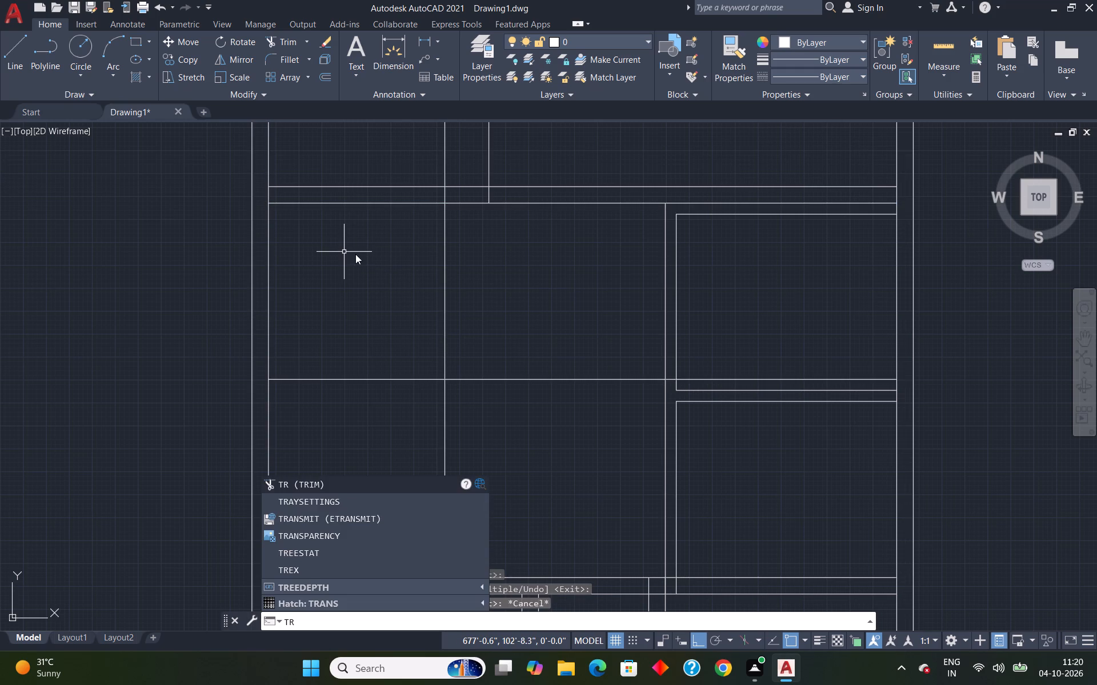
key(Return)
drag(552, 316, 559, 452)
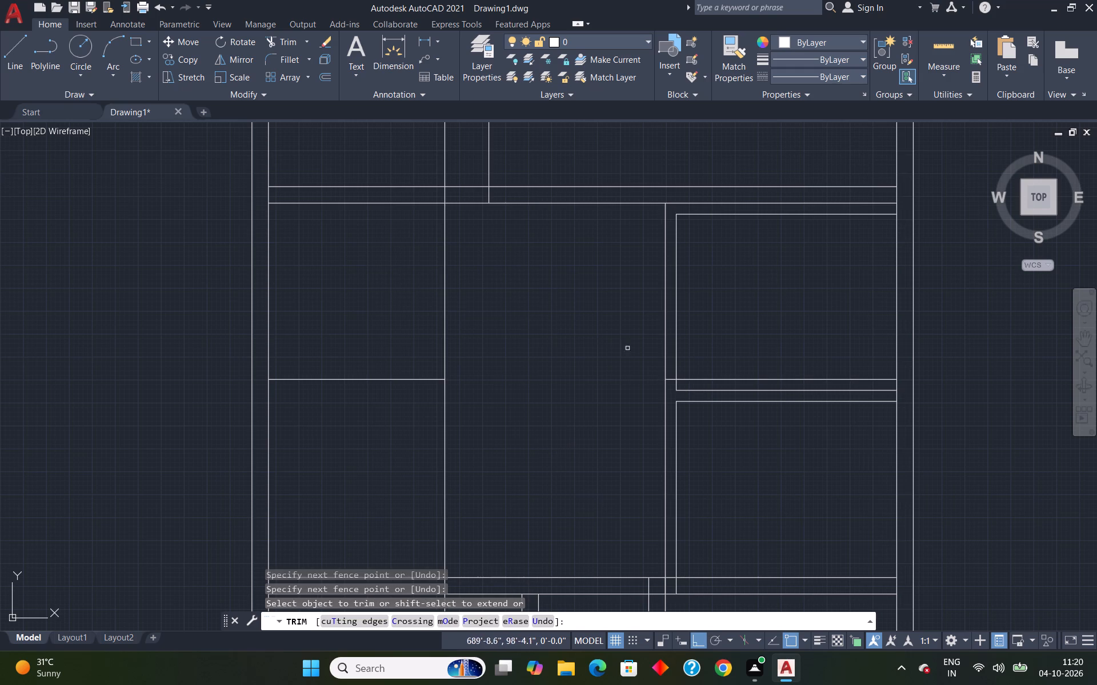
click(715, 378)
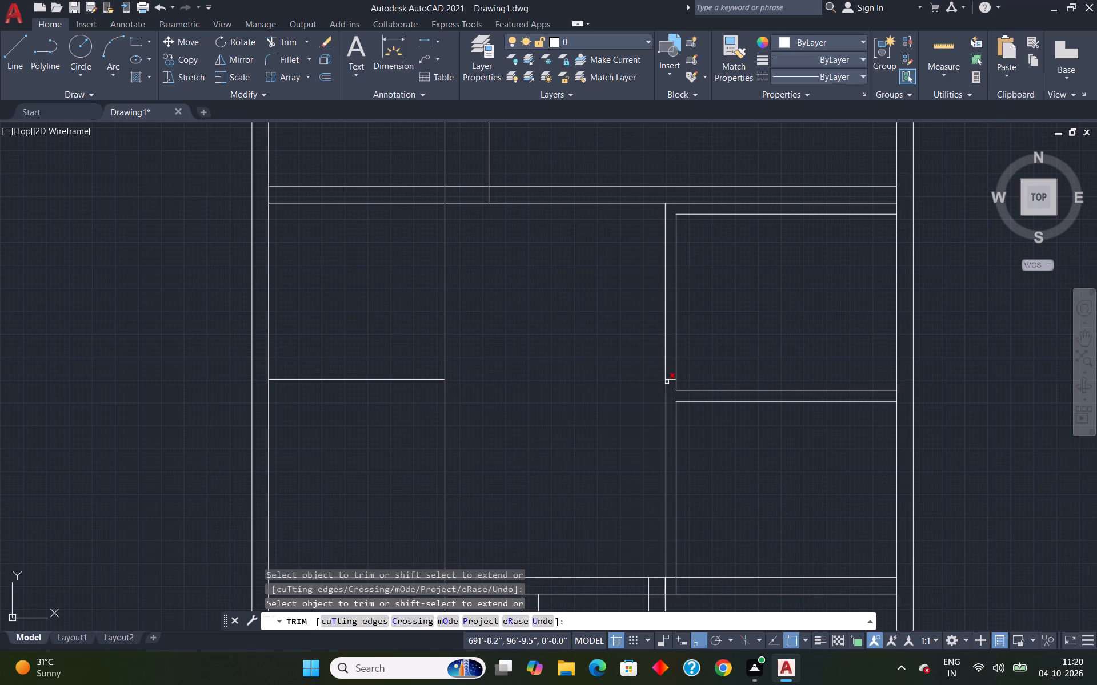
click(670, 380)
Trim the vertical 8' offset line below the horizontal one, including its pieces in the middle wall and the lower half of the plan.
drag(437, 472, 476, 477)
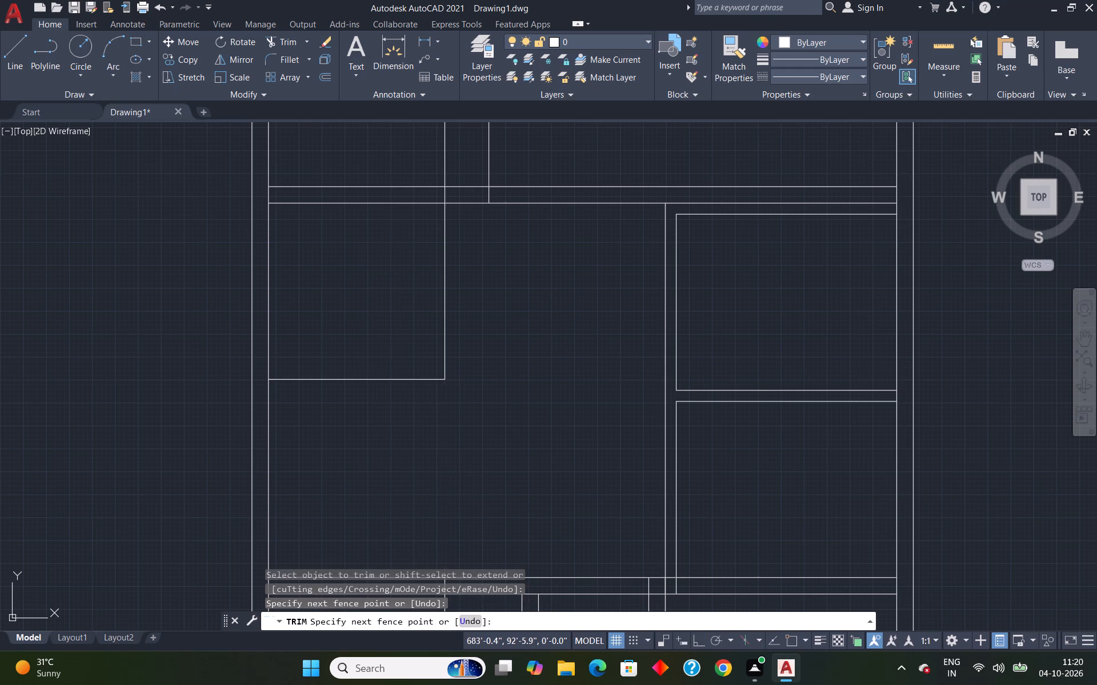
scroll(476, 475, down, 4)
scroll(470, 486, up, 3)
click(481, 570)
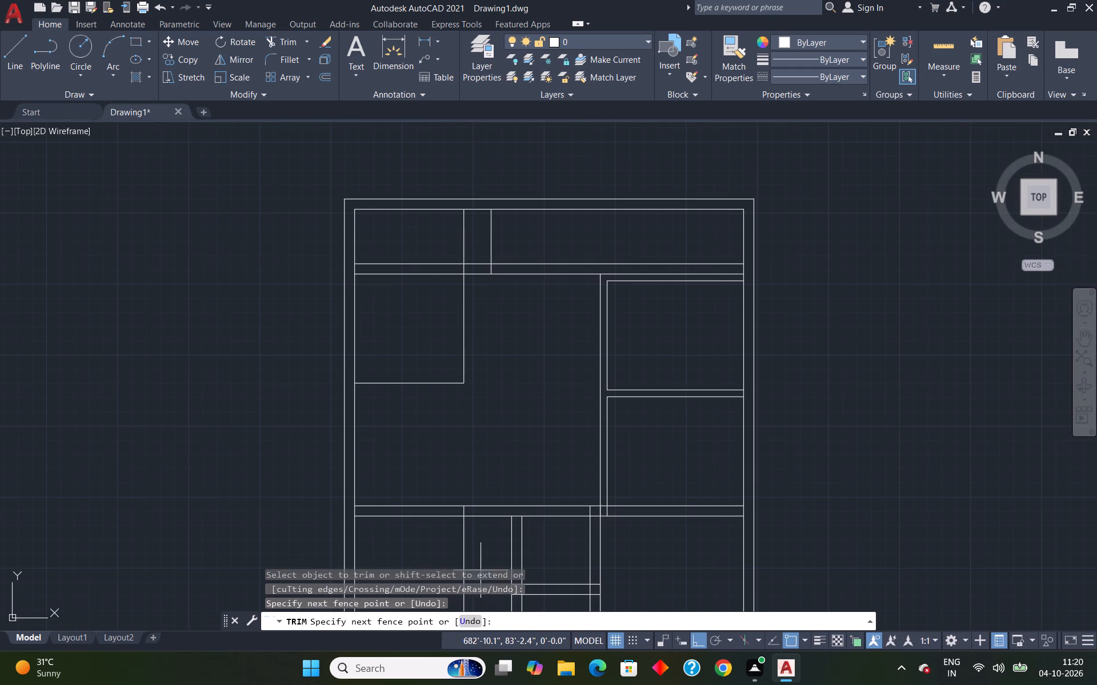
drag(469, 562, 446, 556)
drag(446, 556, 464, 559)
scroll(467, 554, down, 2)
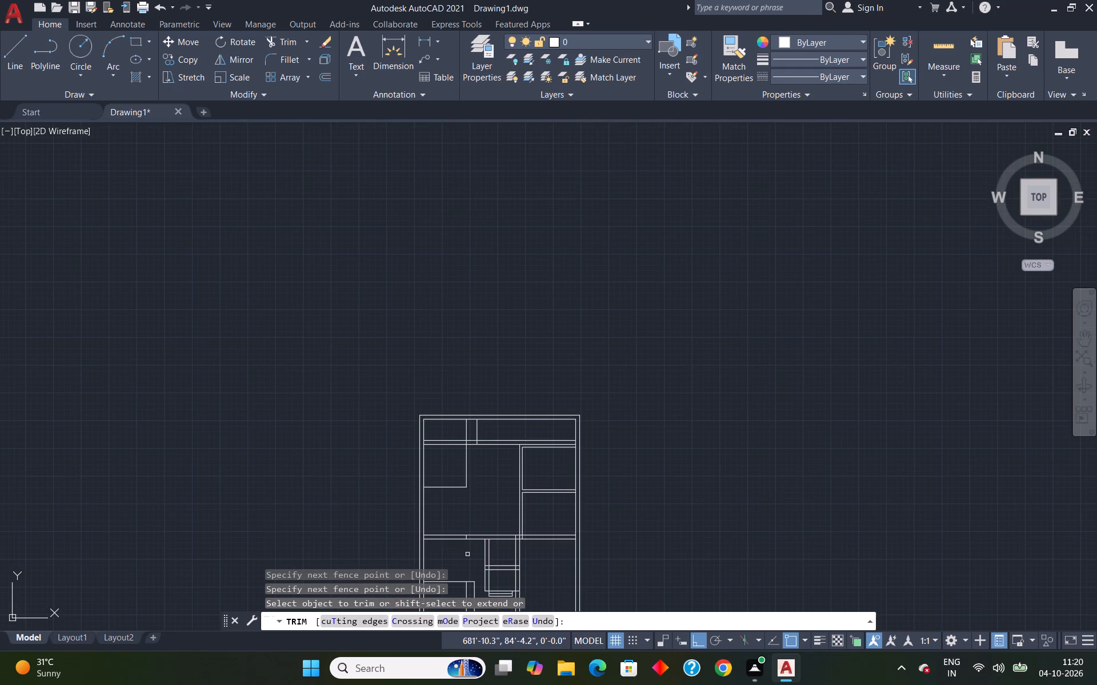
scroll(447, 543, down, 3)
scroll(434, 568, up, 4)
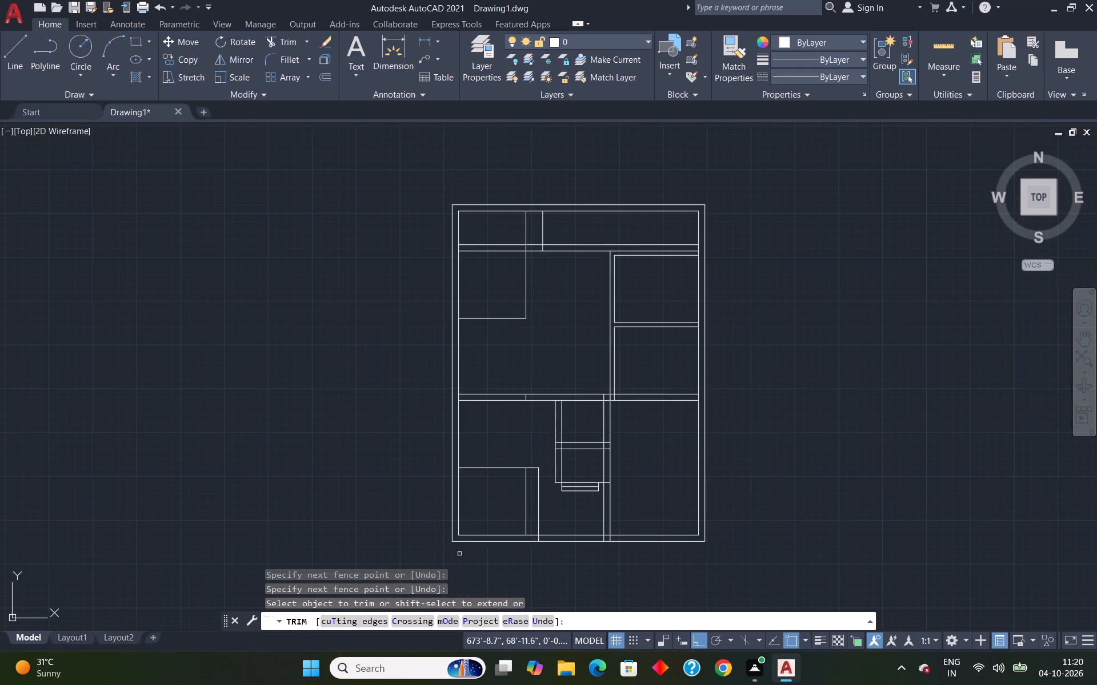
click(526, 502)
scroll(528, 398, up, 4)
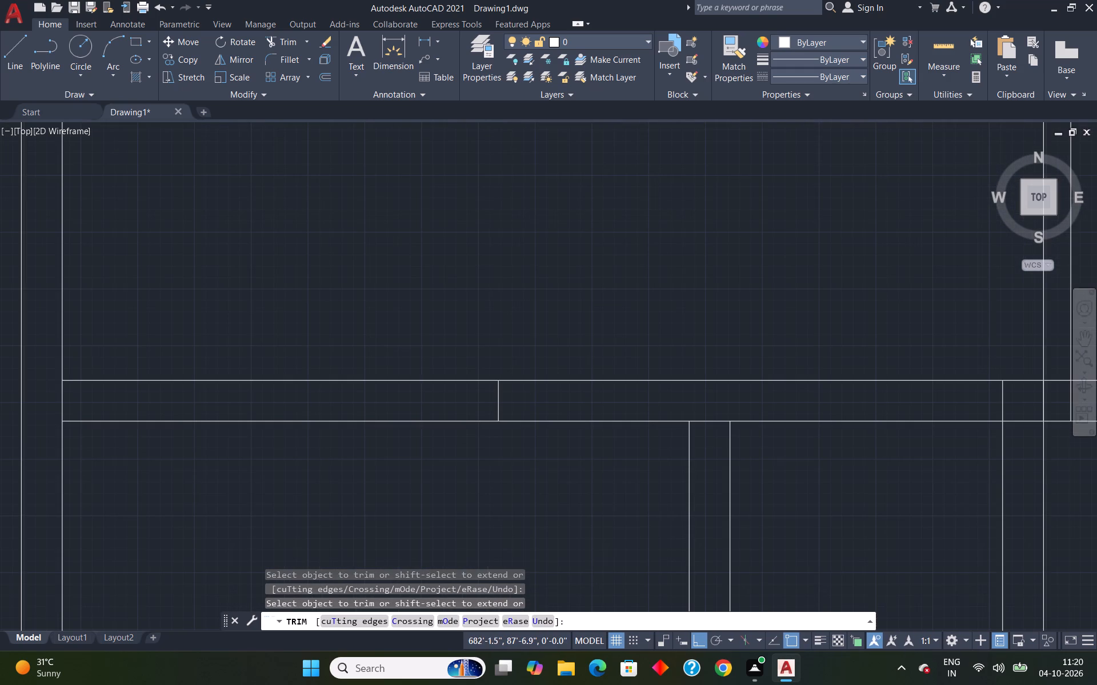
drag(512, 398, 496, 402)
key(Escape)
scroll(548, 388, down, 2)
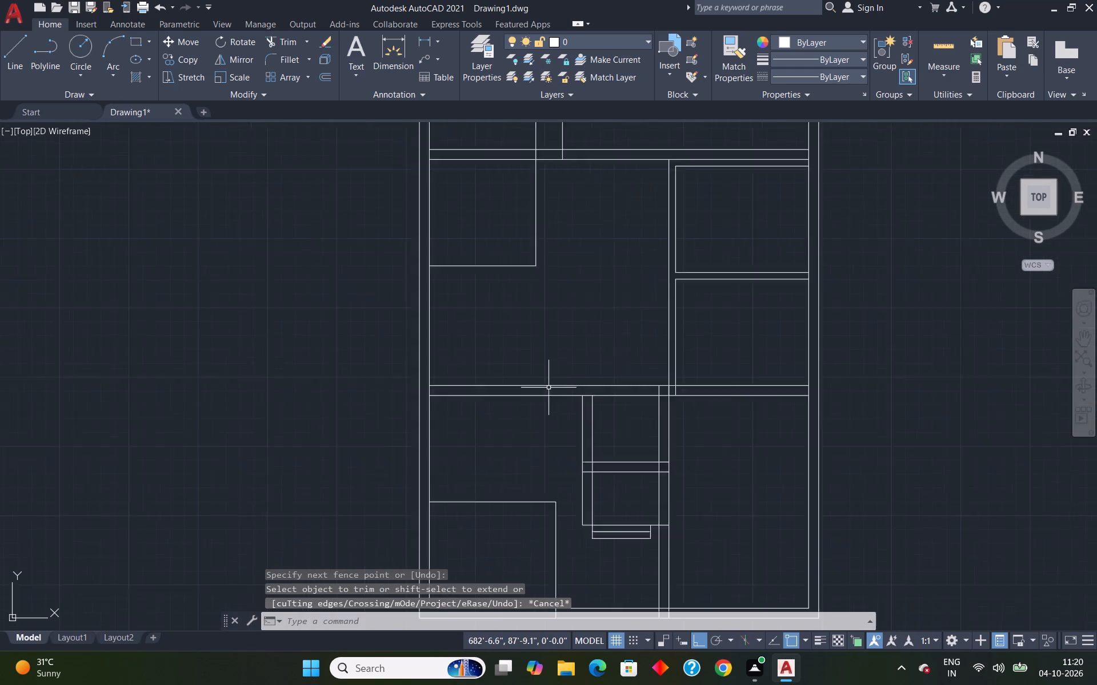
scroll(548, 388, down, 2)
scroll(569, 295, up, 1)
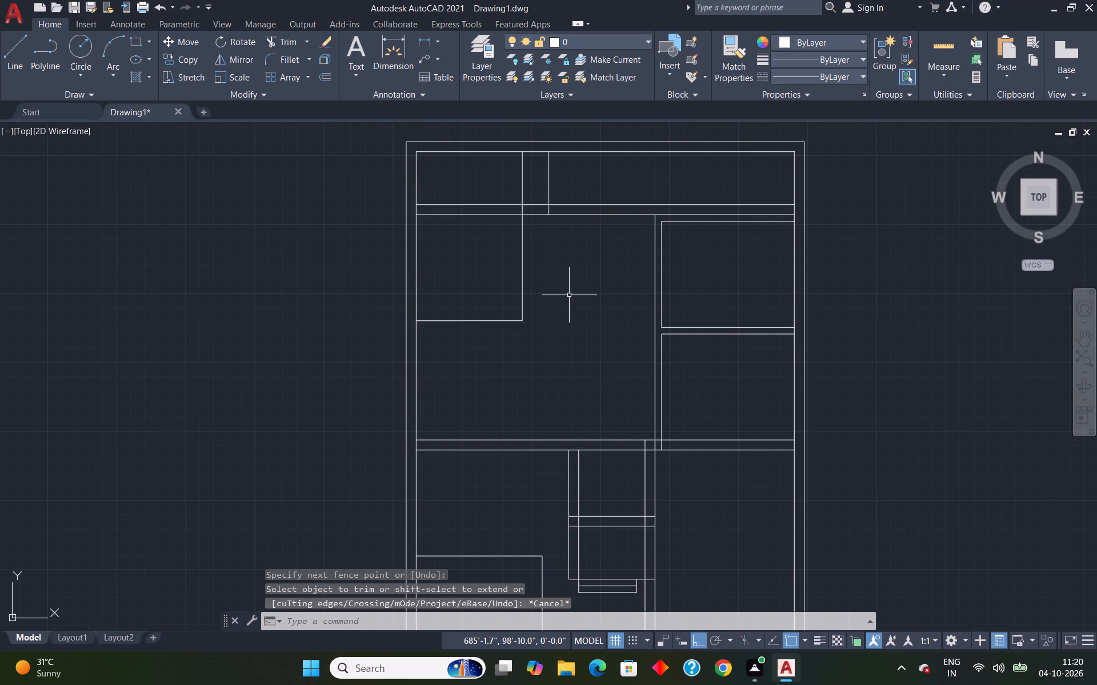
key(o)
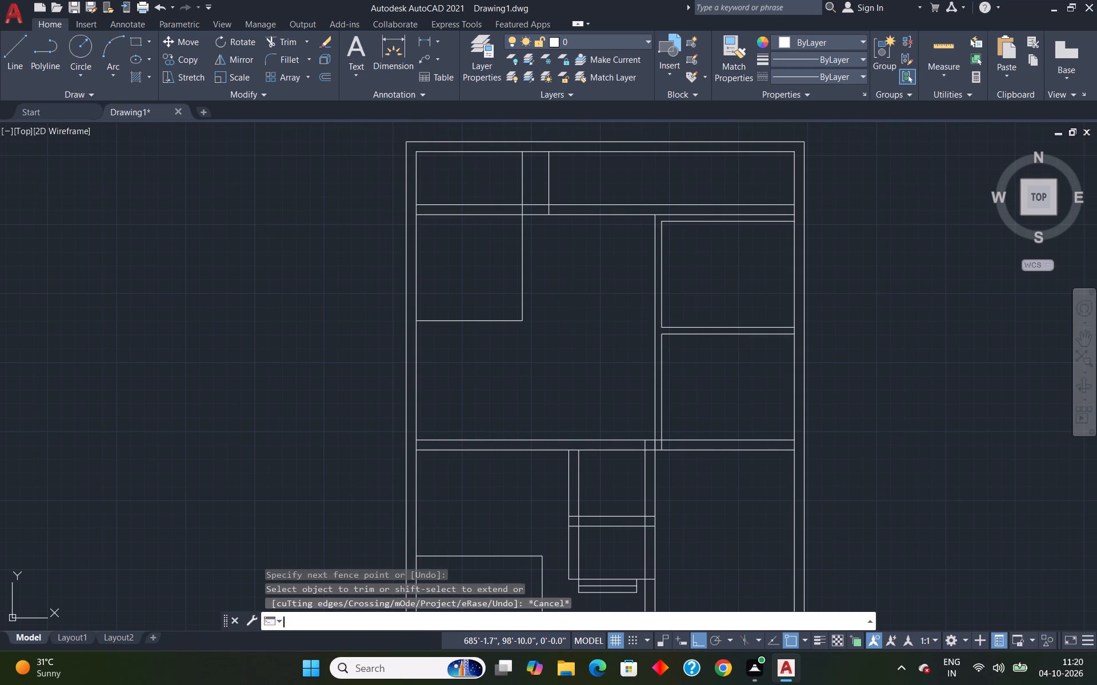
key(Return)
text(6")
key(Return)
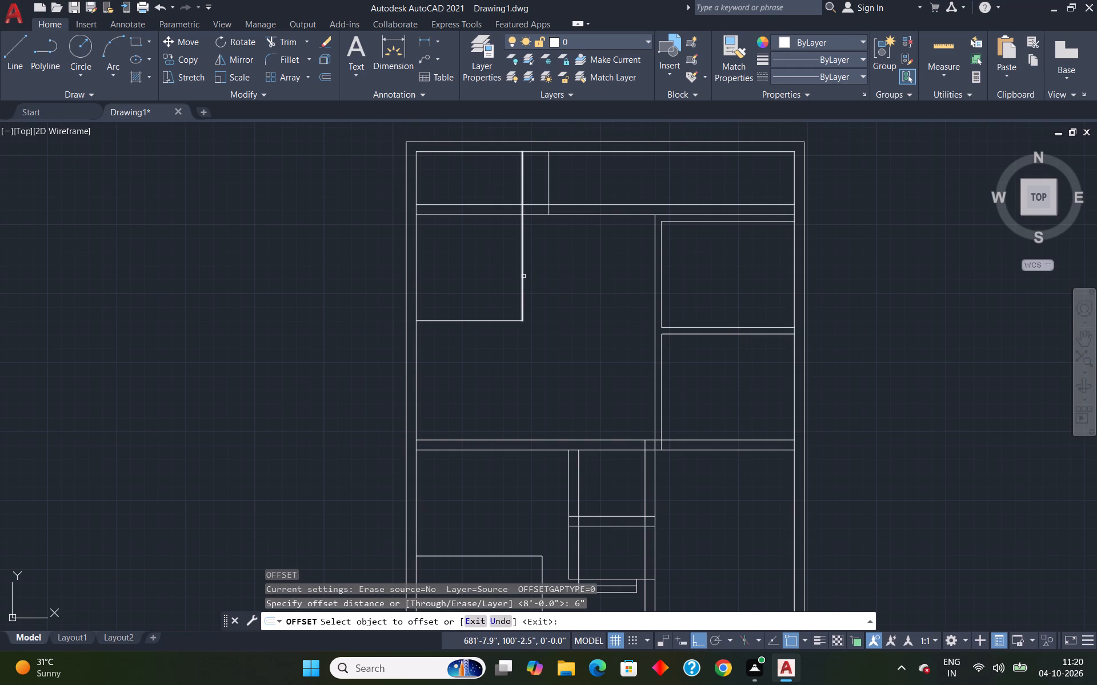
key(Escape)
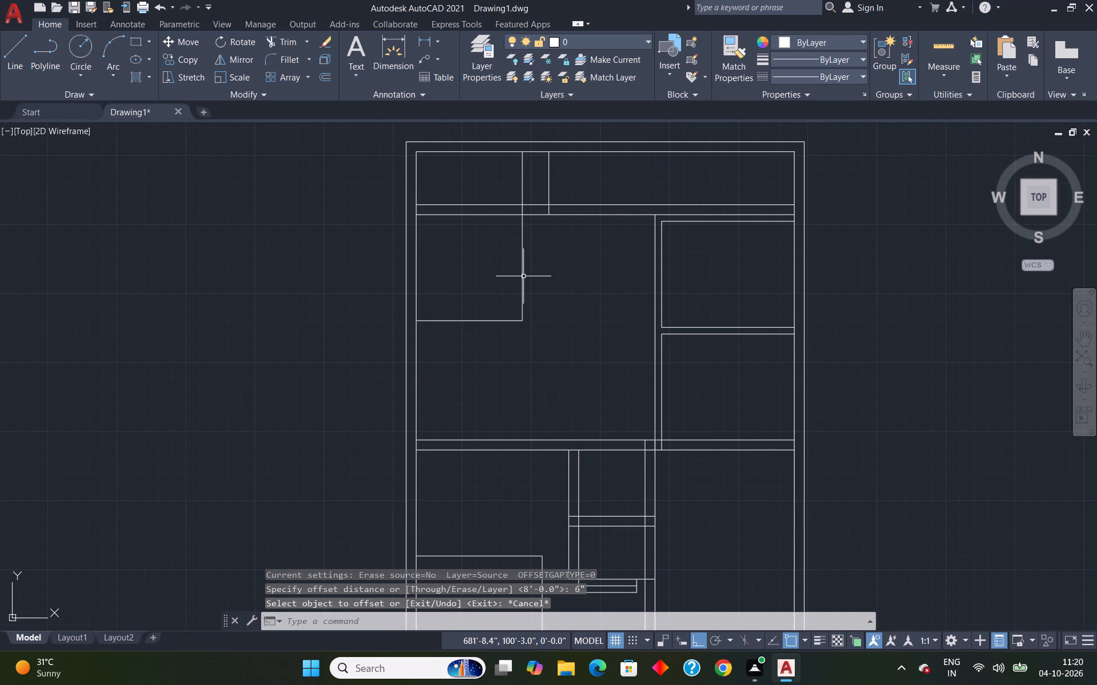
Trim the vertical 8' offset line out of the top strip and the wall beneath it.
text(tr)
key(Return)
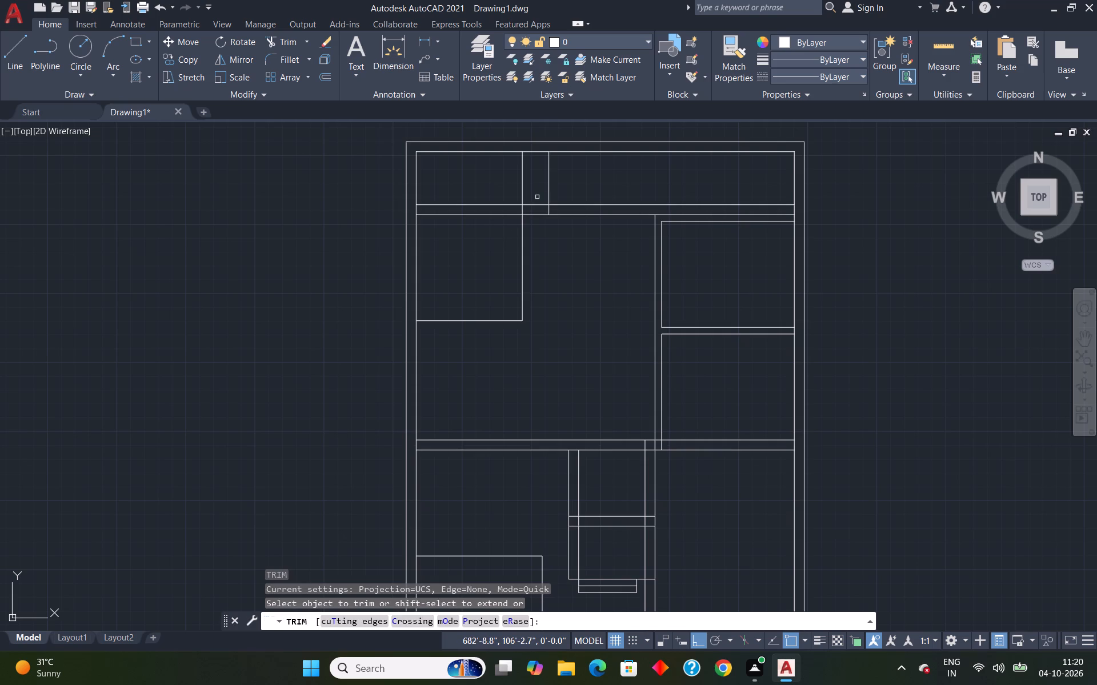
drag(535, 197, 513, 198)
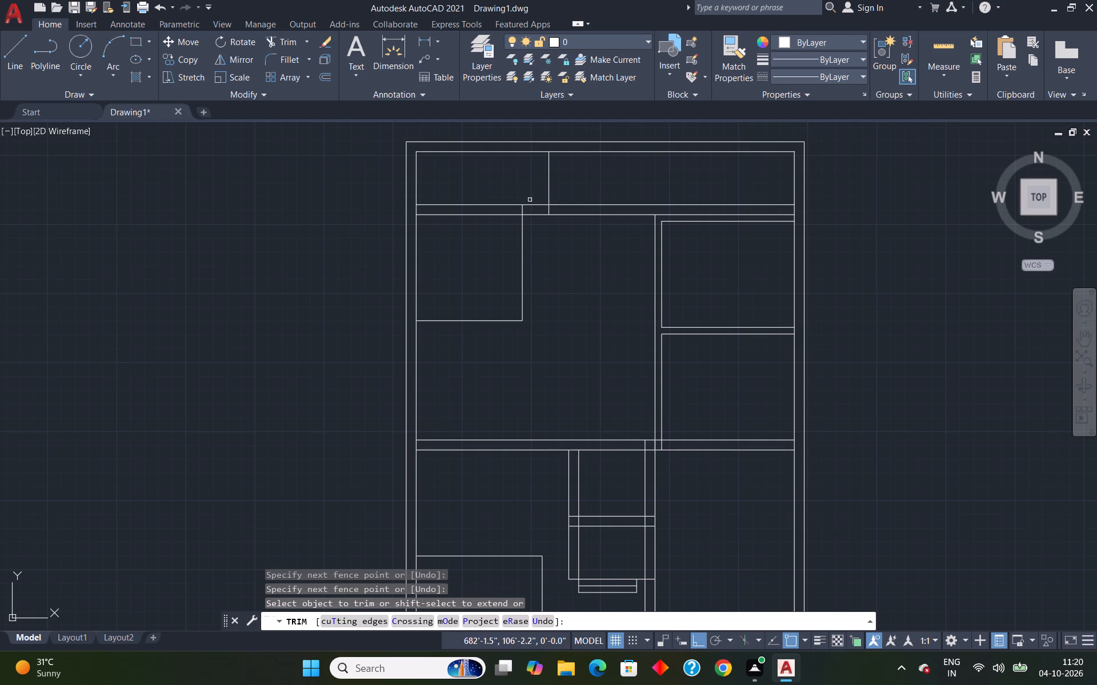
click(525, 209)
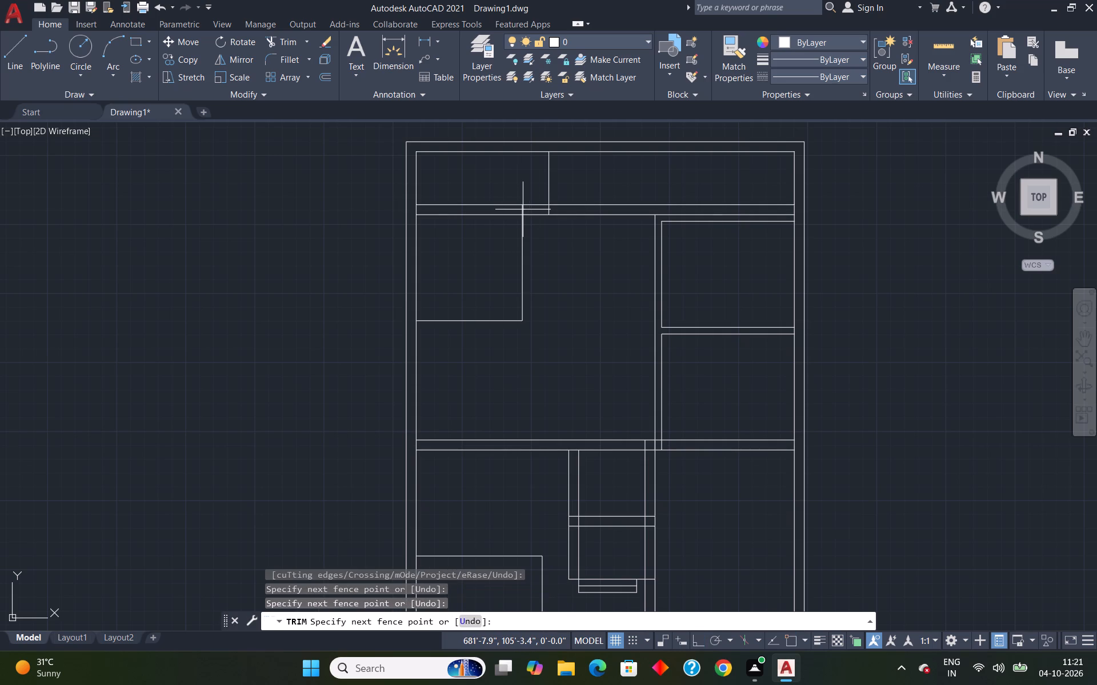
click(523, 209)
click(522, 209)
key(Escape)
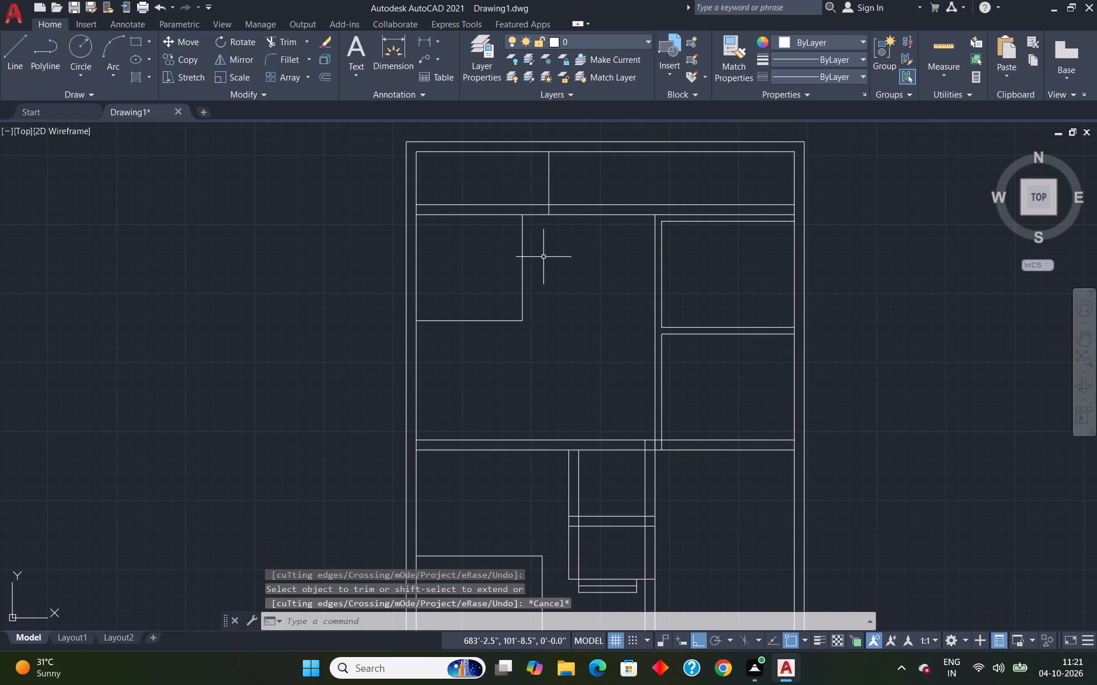
Offset the right and bottom lines of the new 8' square room 6" outward as partition walls.
key(o)
key(Return)
key(6)
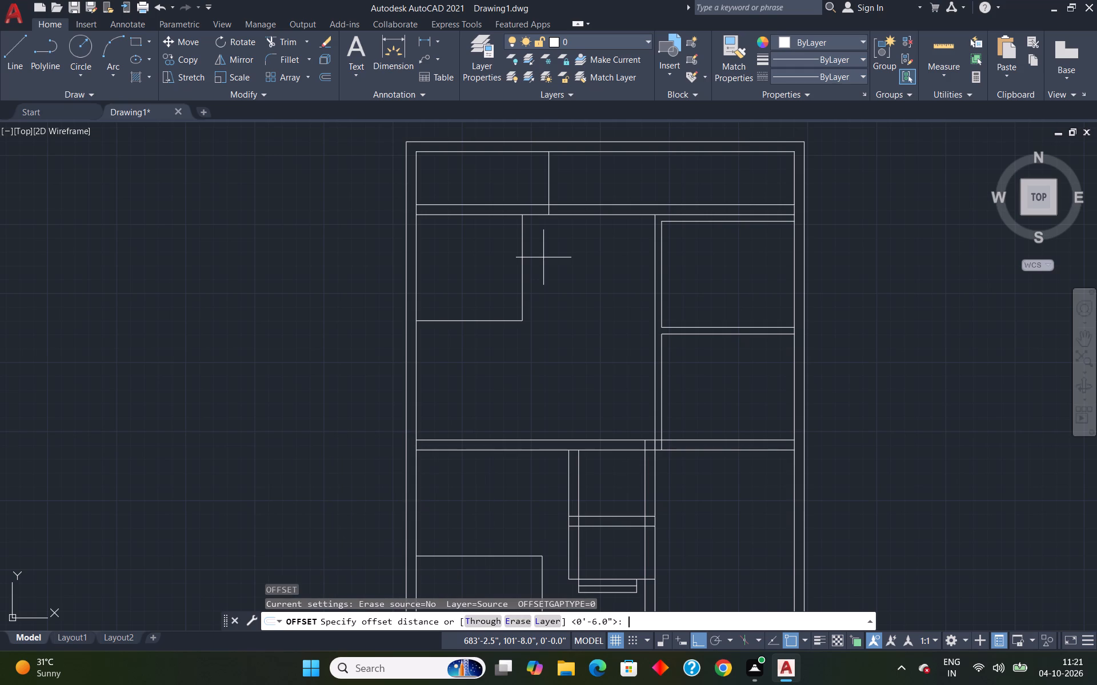
key(shift+quotedbl)
key(Return)
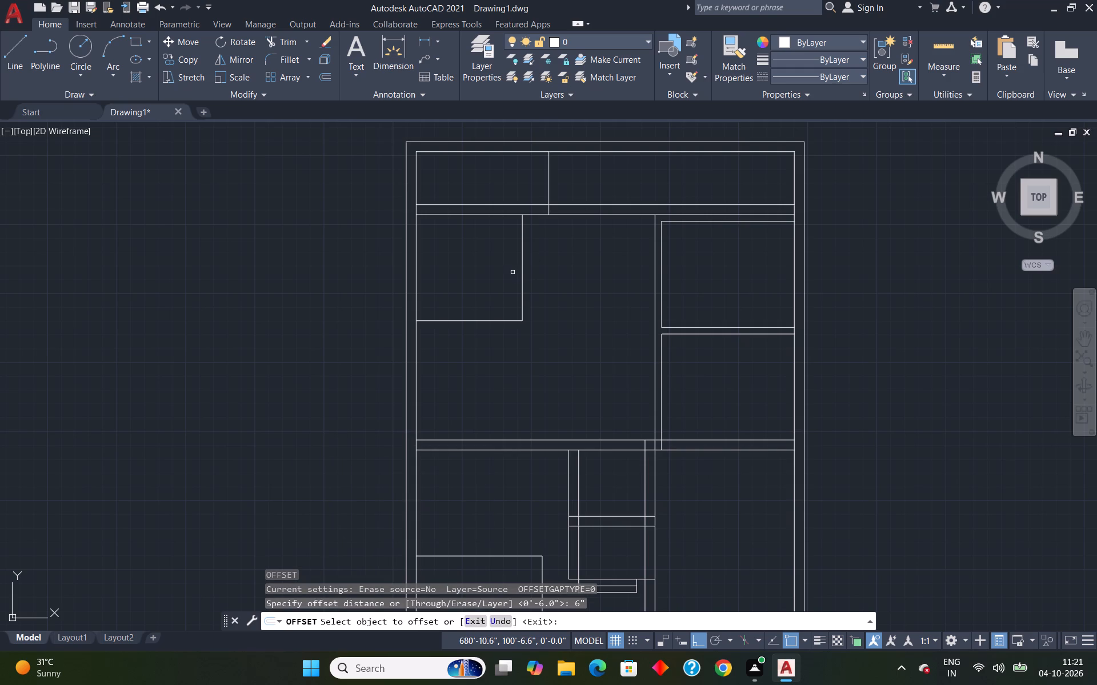
click(521, 272)
click(542, 280)
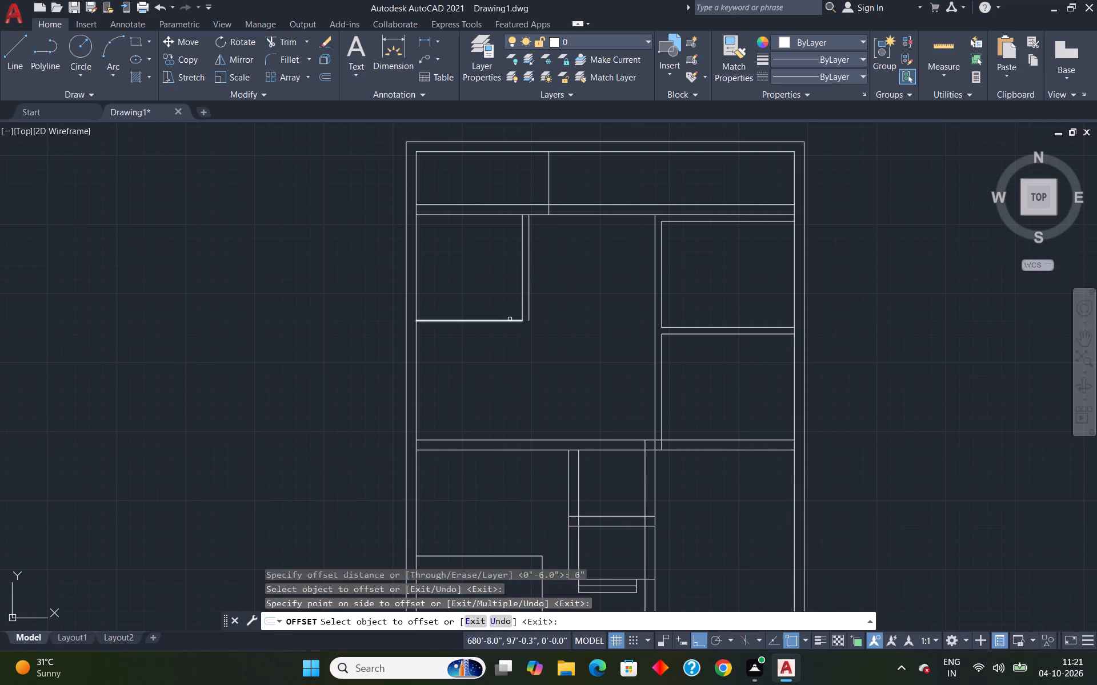
click(509, 319)
click(503, 344)
key(Escape)
Fillet the two outer partition lines of the 8' room into a sharp corner.
key(f)
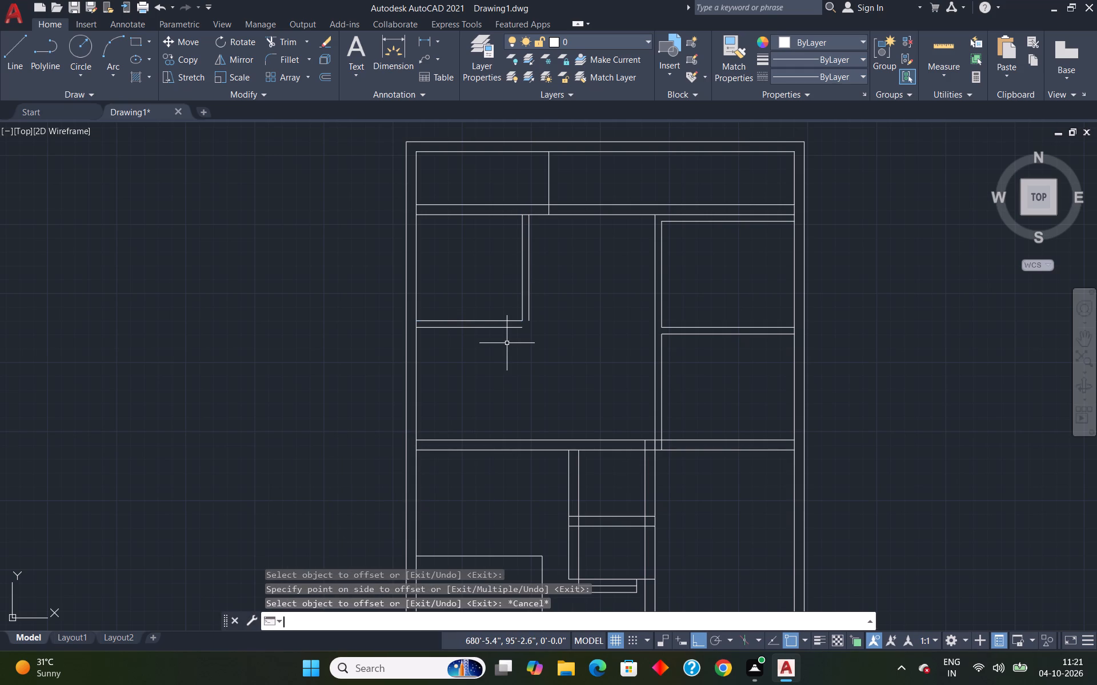
key(Return)
click(530, 312)
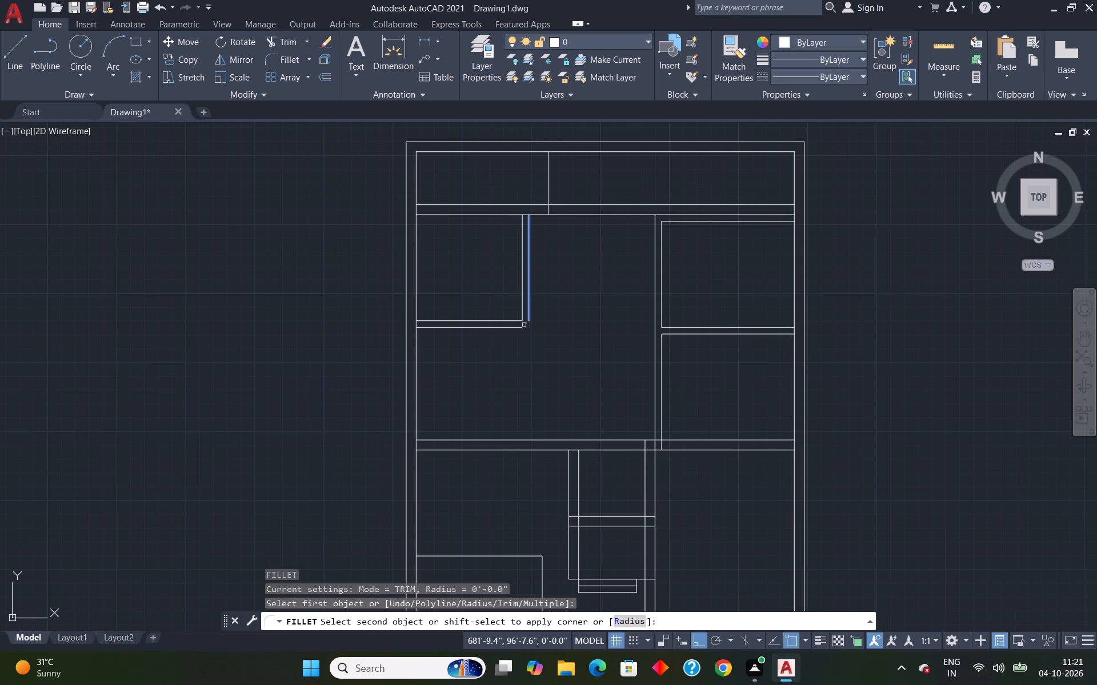
click(518, 330)
click(519, 328)
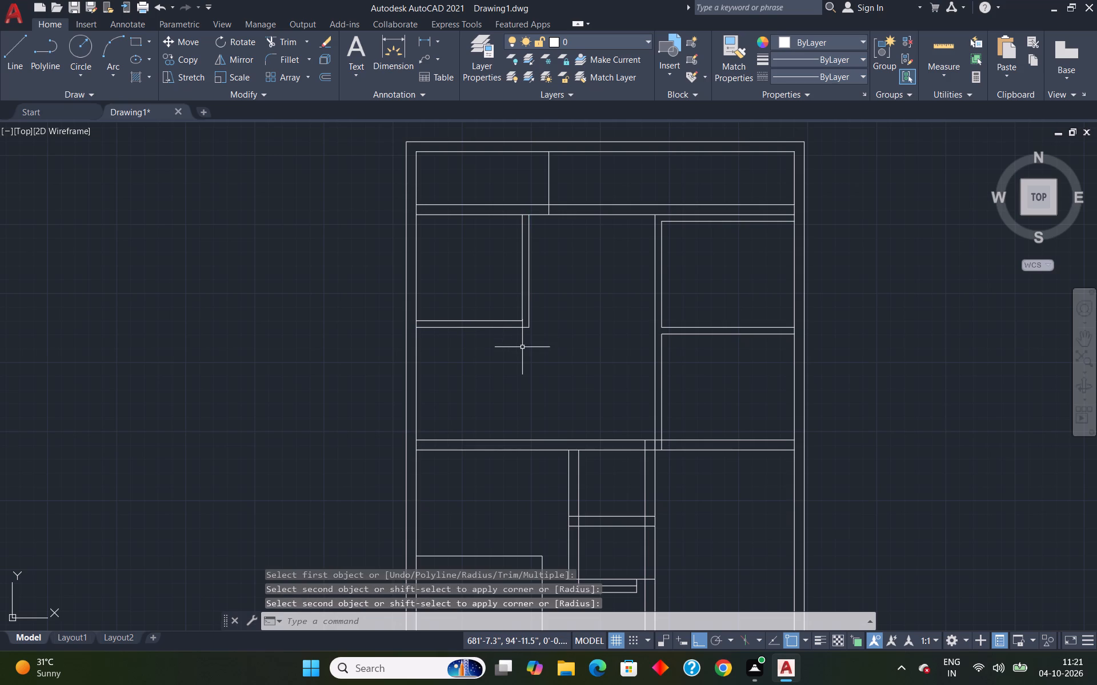
key(Escape)
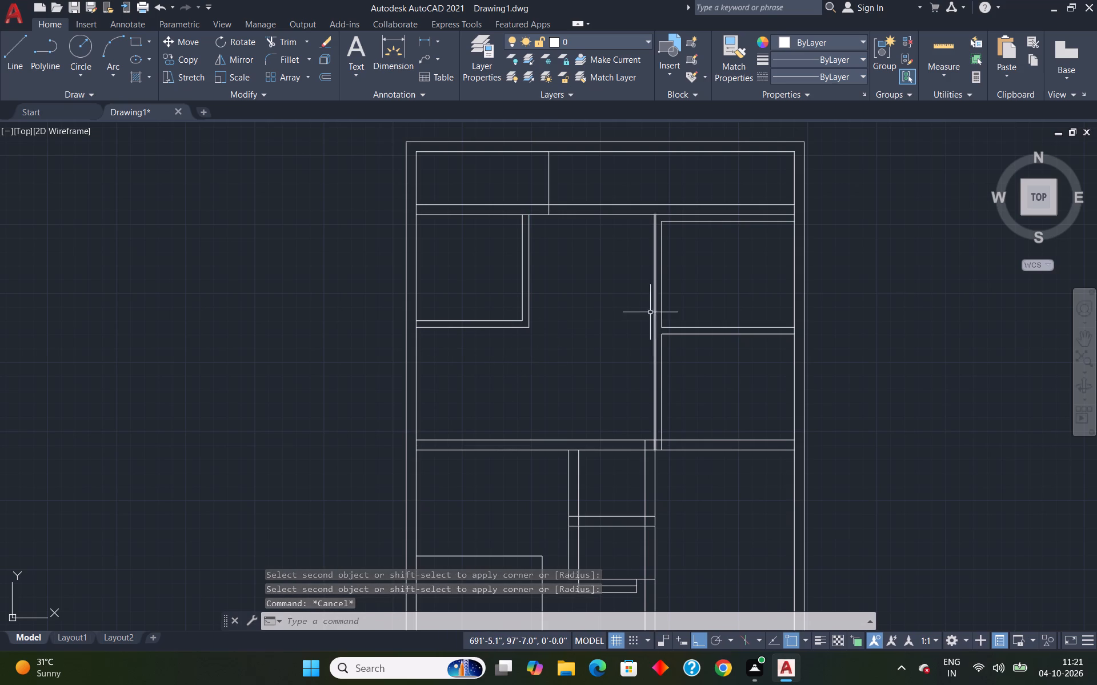
Quick-measure the open area between the 8' room and the two stacked right-hand rooms.
click(945, 50)
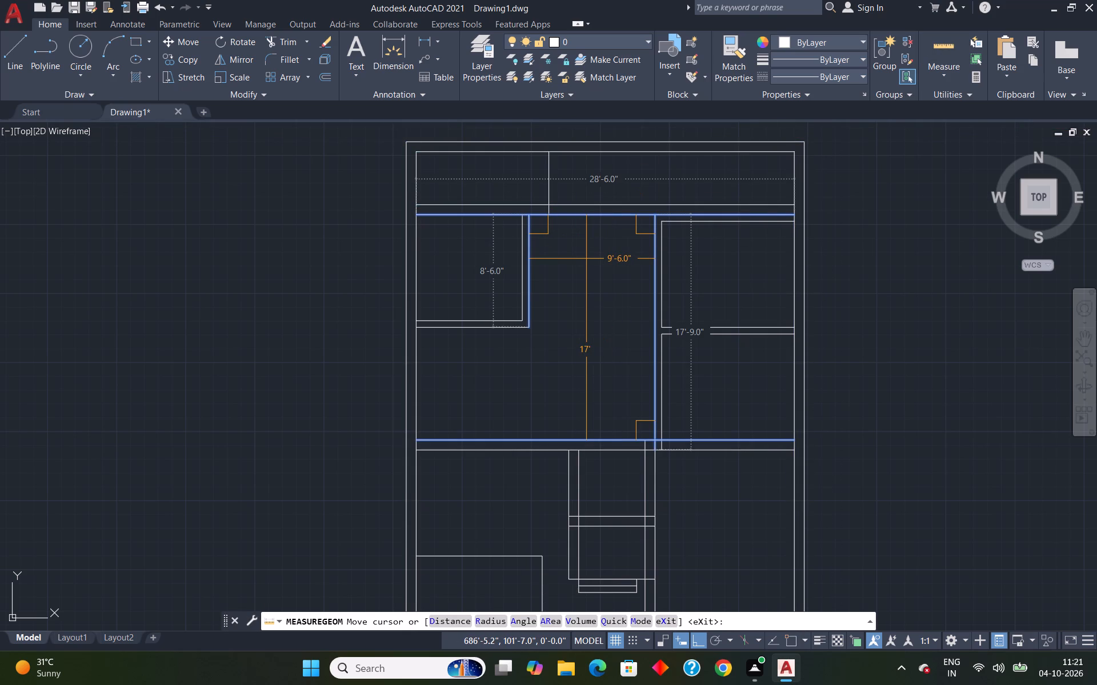
key(Escape)
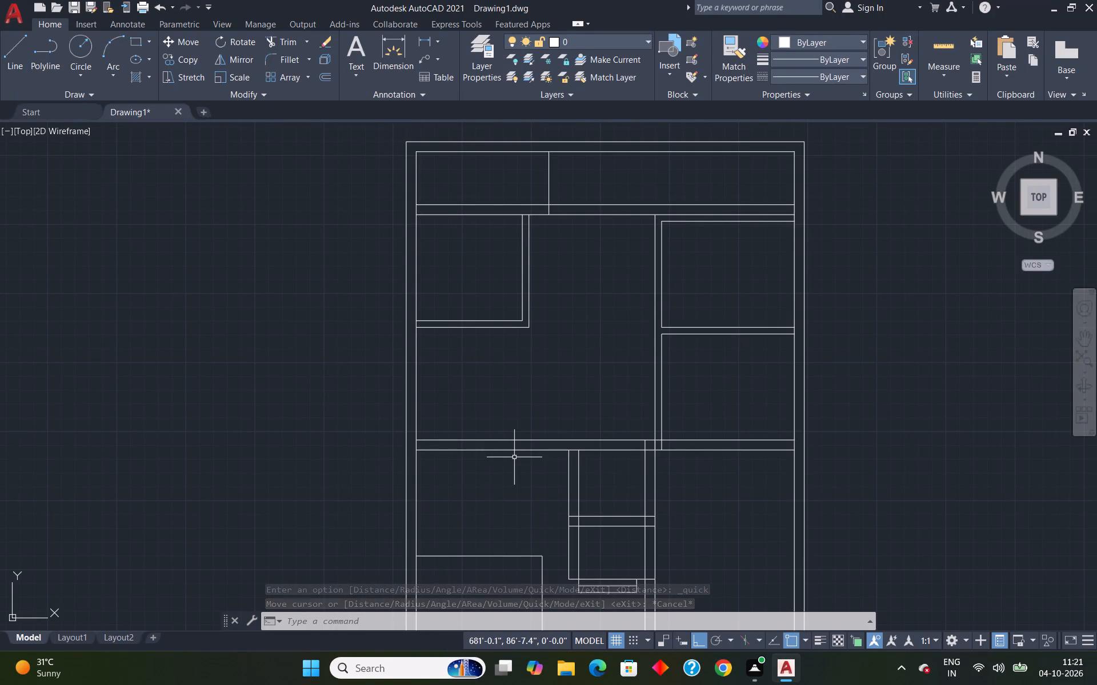
Offset the outer right partition line of the 8' square room 4'6" to the right.
key(o)
key(Return)
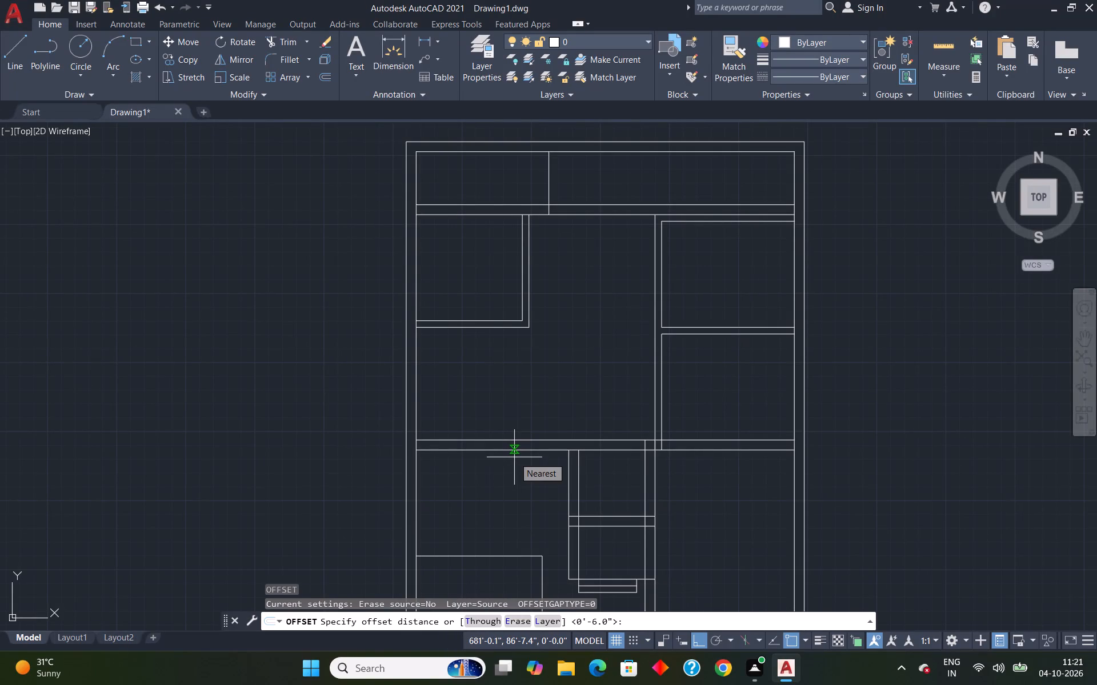
text(4'6")
key(Return)
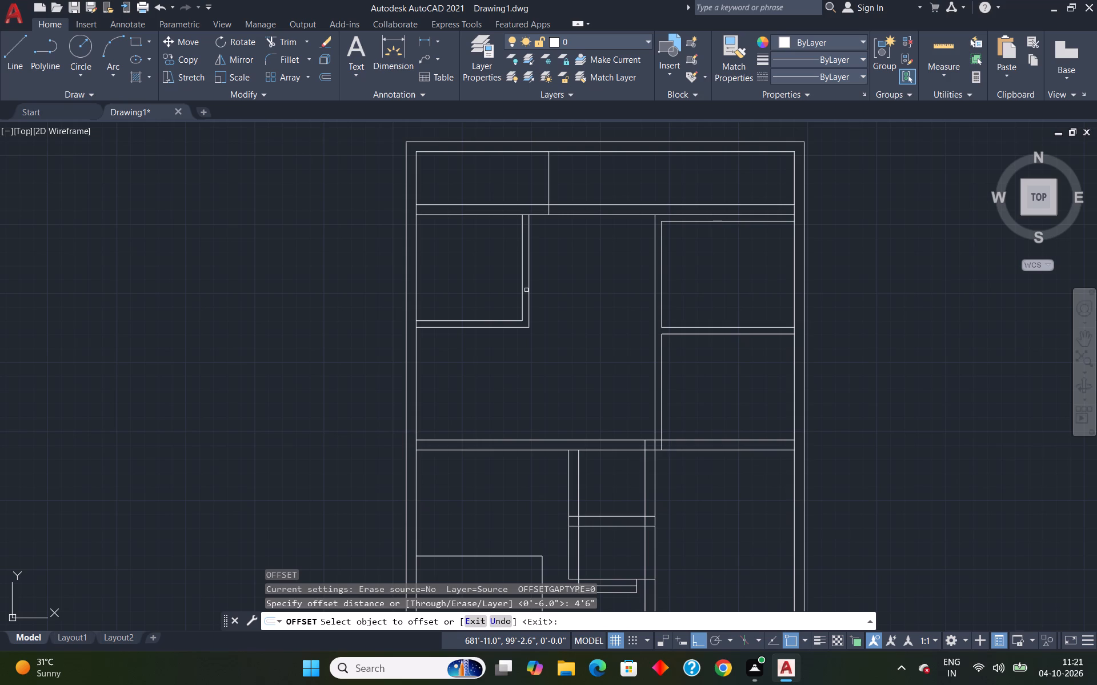
click(529, 290)
click(593, 299)
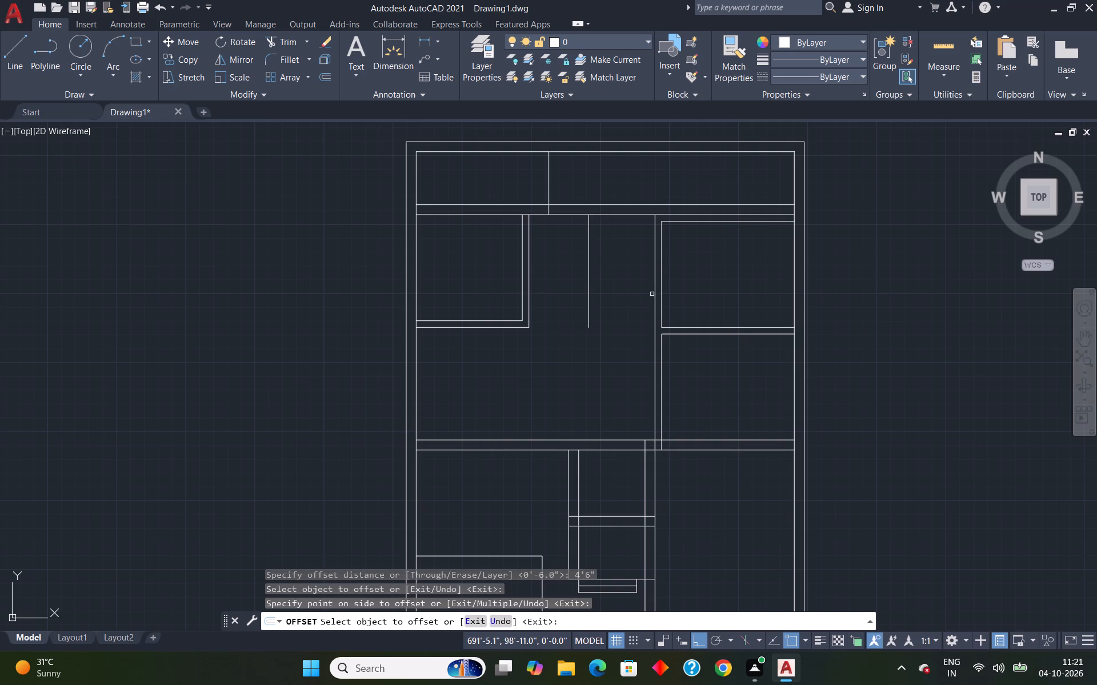
key(Escape)
Offset the new vertical line 6" to the right to form the second partition wall.
key(o)
key(Return)
key(6)
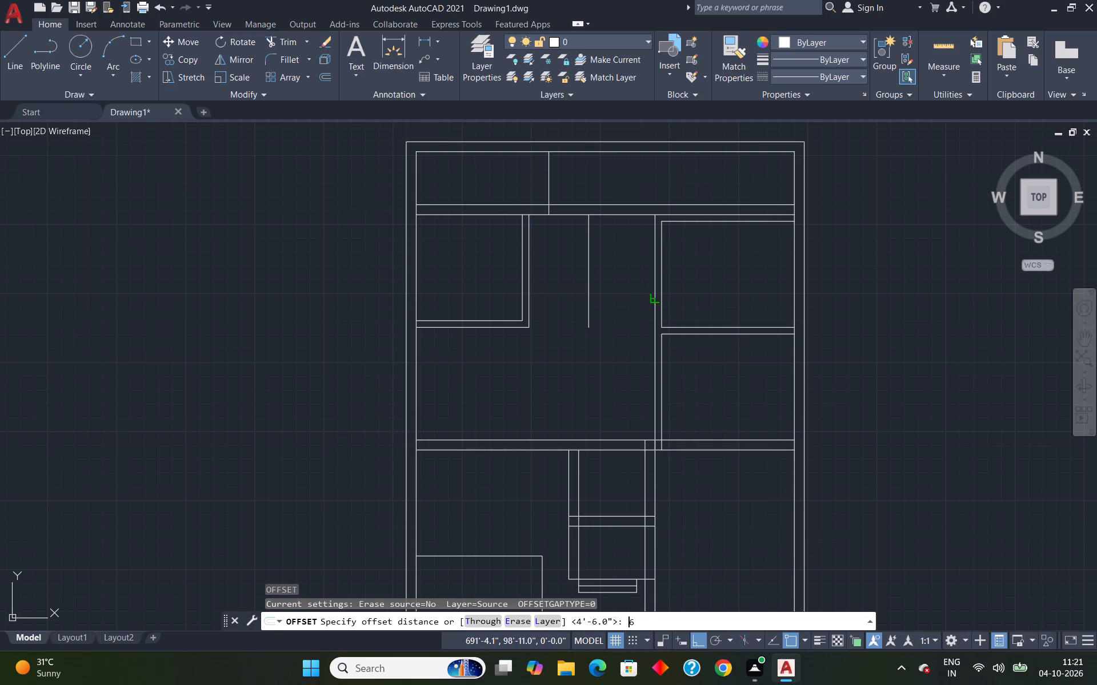
key(shift+quotedbl)
key(Return)
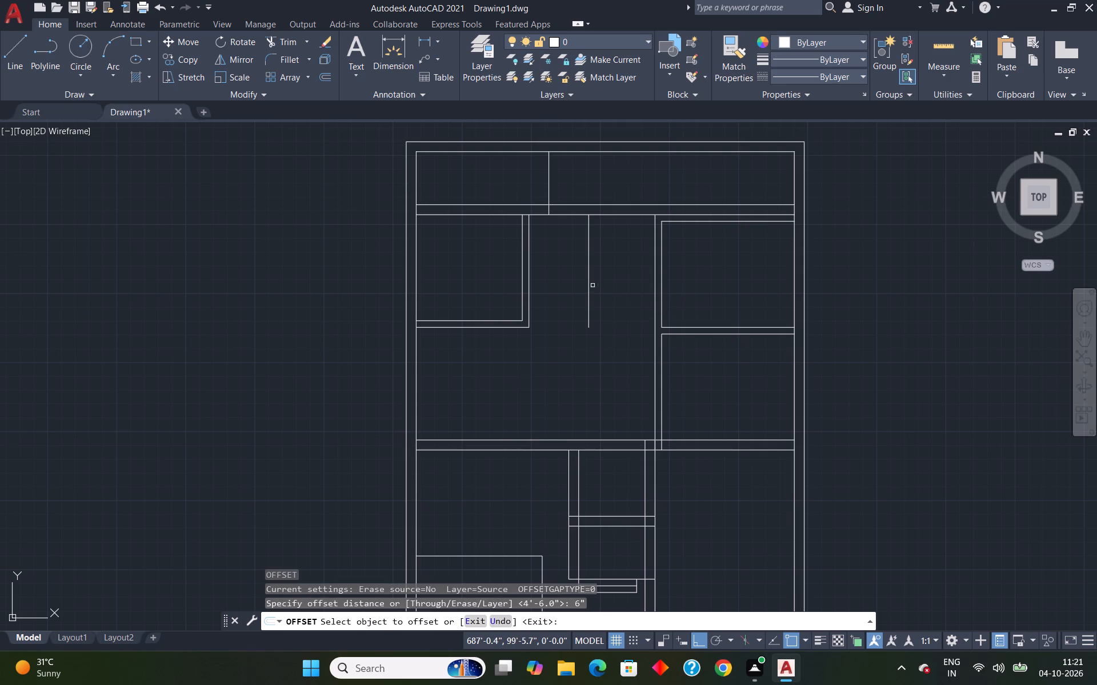
click(589, 283)
click(619, 288)
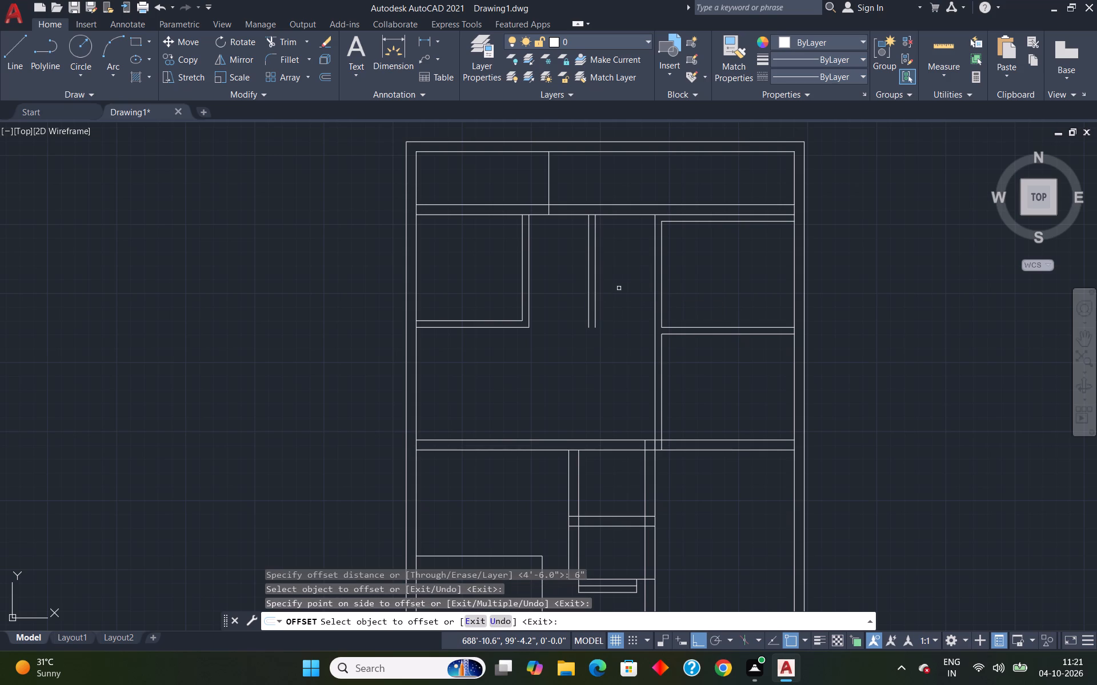
key(Escape)
Quick-measure the space between the new partition and the wall of the stacked right-hand rooms.
click(946, 42)
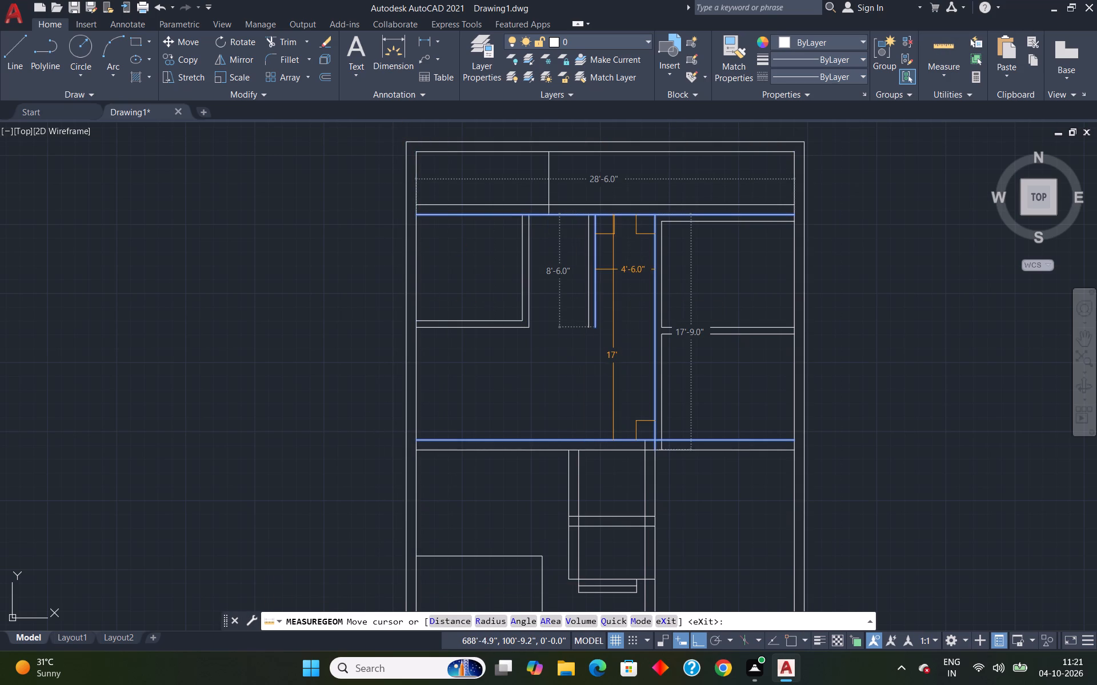
key(Escape)
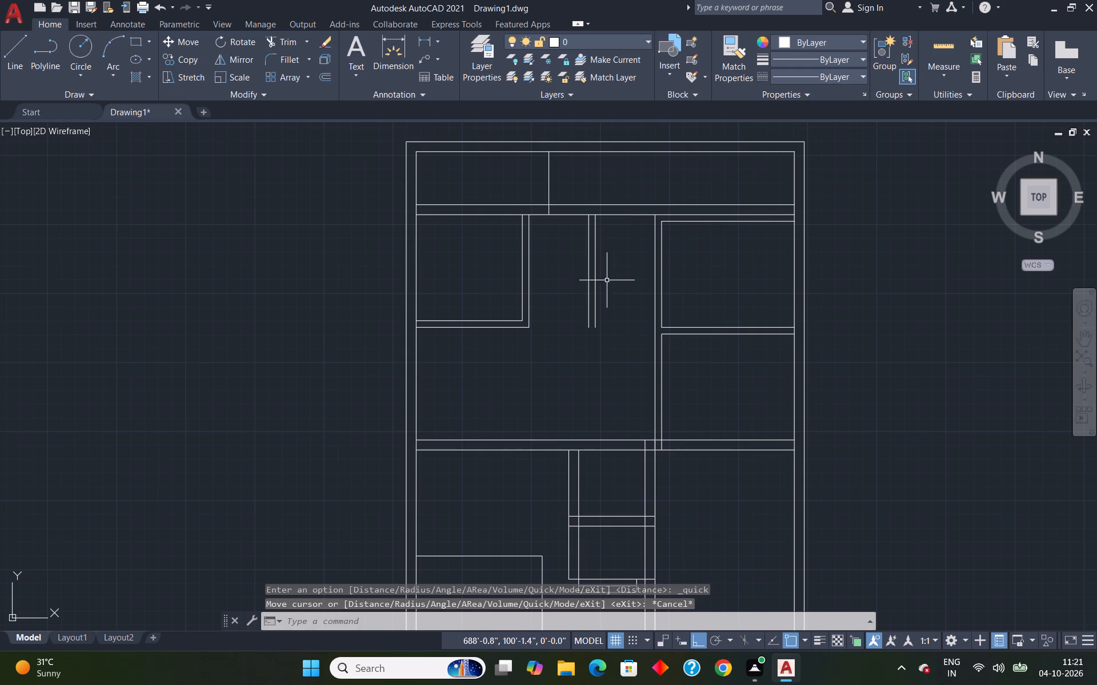
Extend both lines of the 8' room's bottom partition across the new partition to the wall of the stacked right-hand rooms.
text(ex)
key(Return)
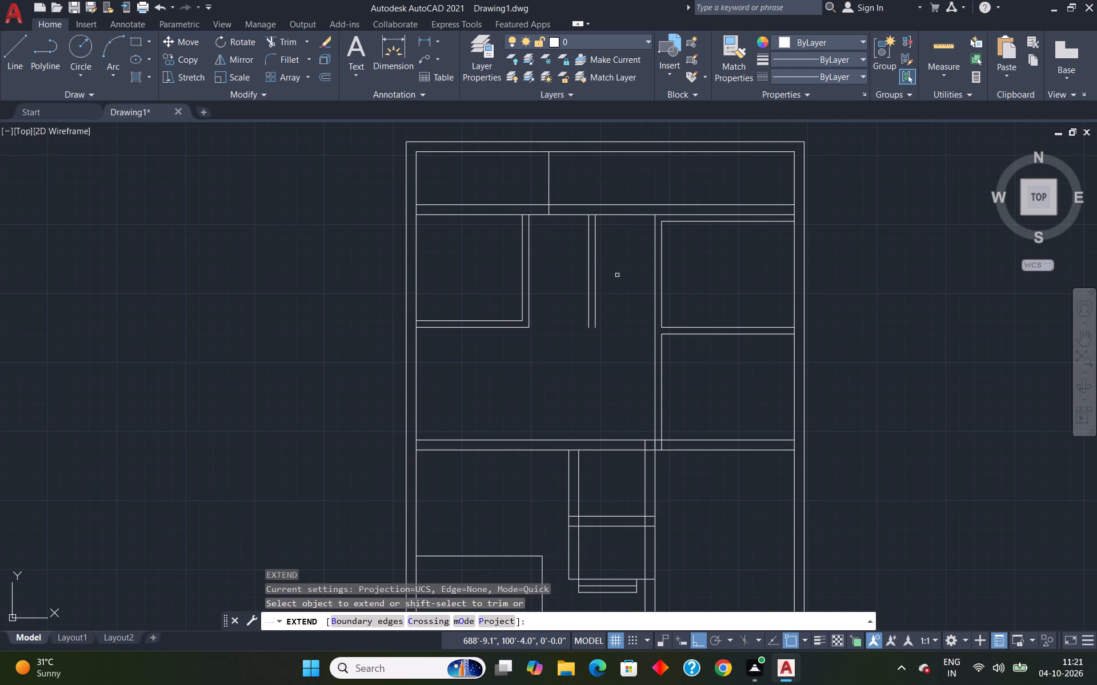
click(508, 321)
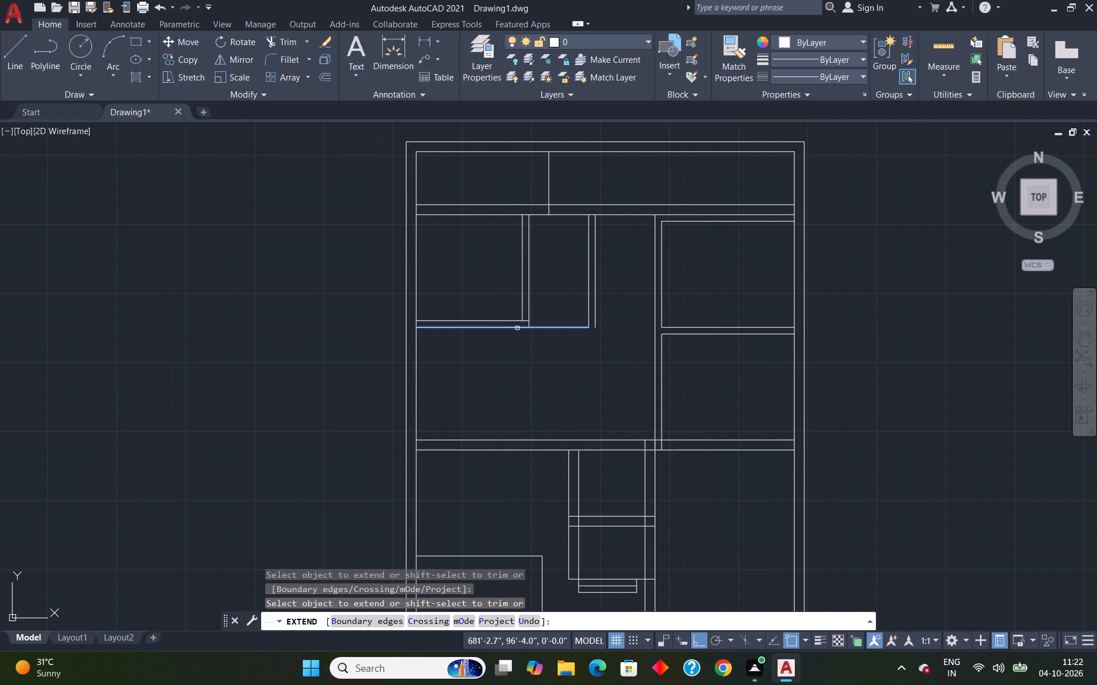
click(519, 328)
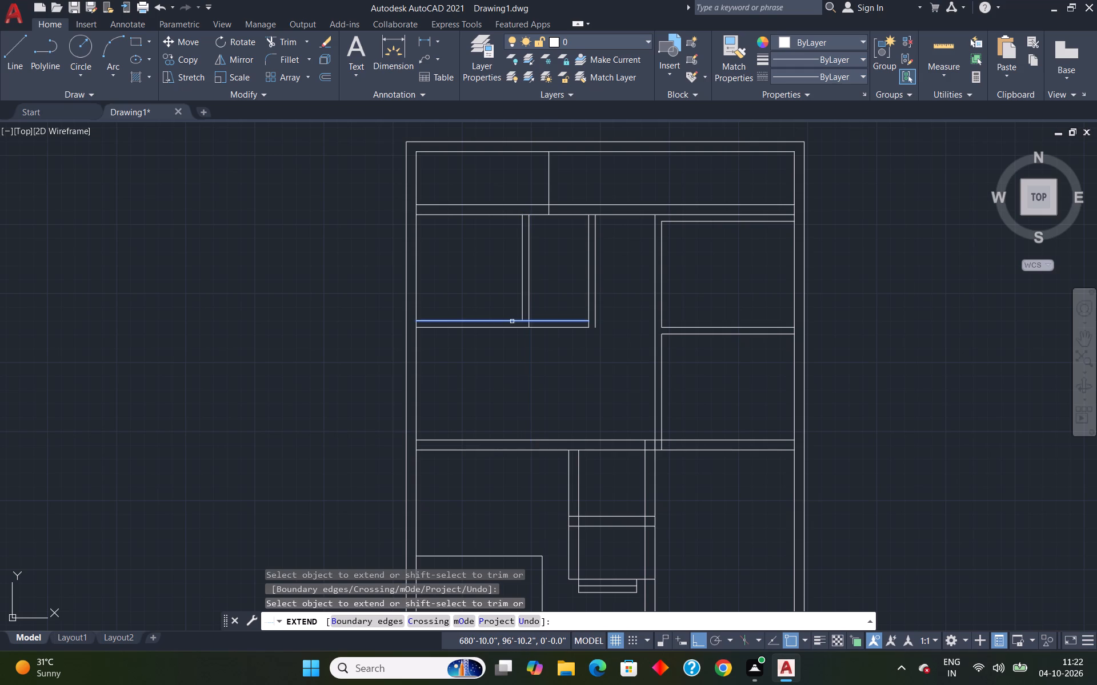
click(512, 321)
click(563, 327)
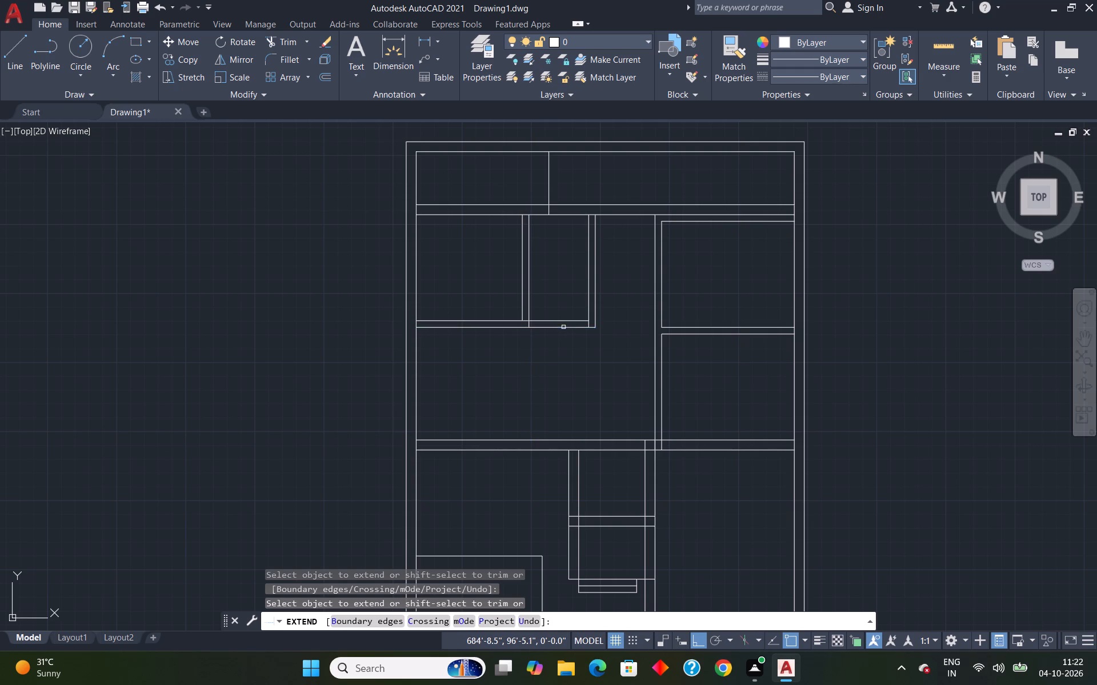
click(578, 323)
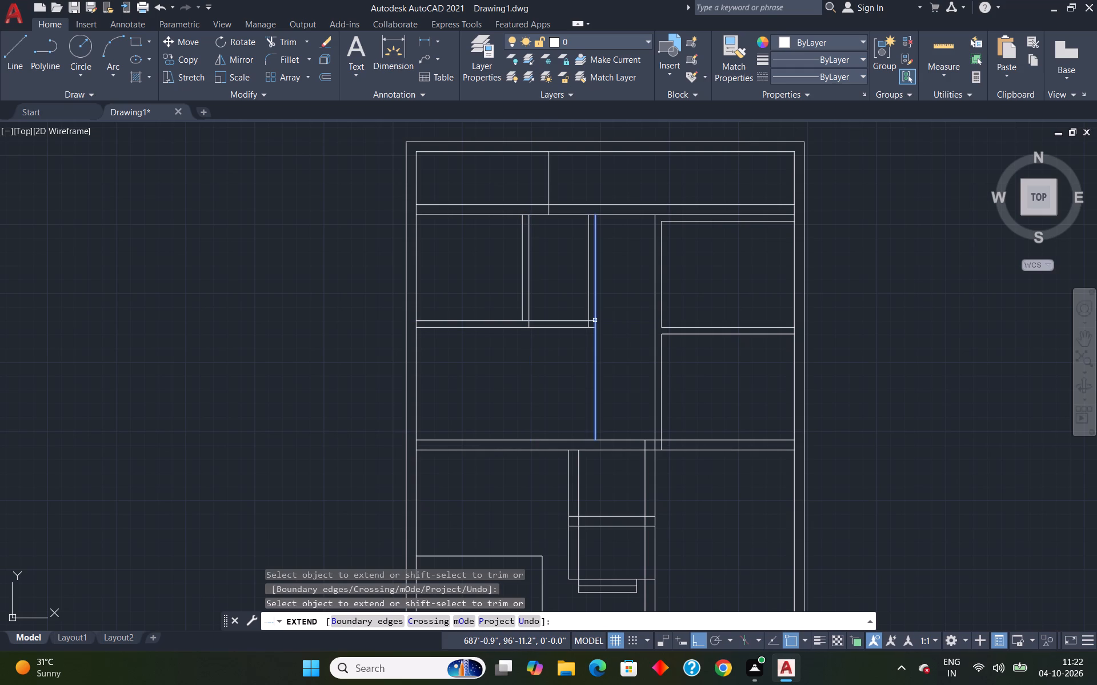
click(581, 320)
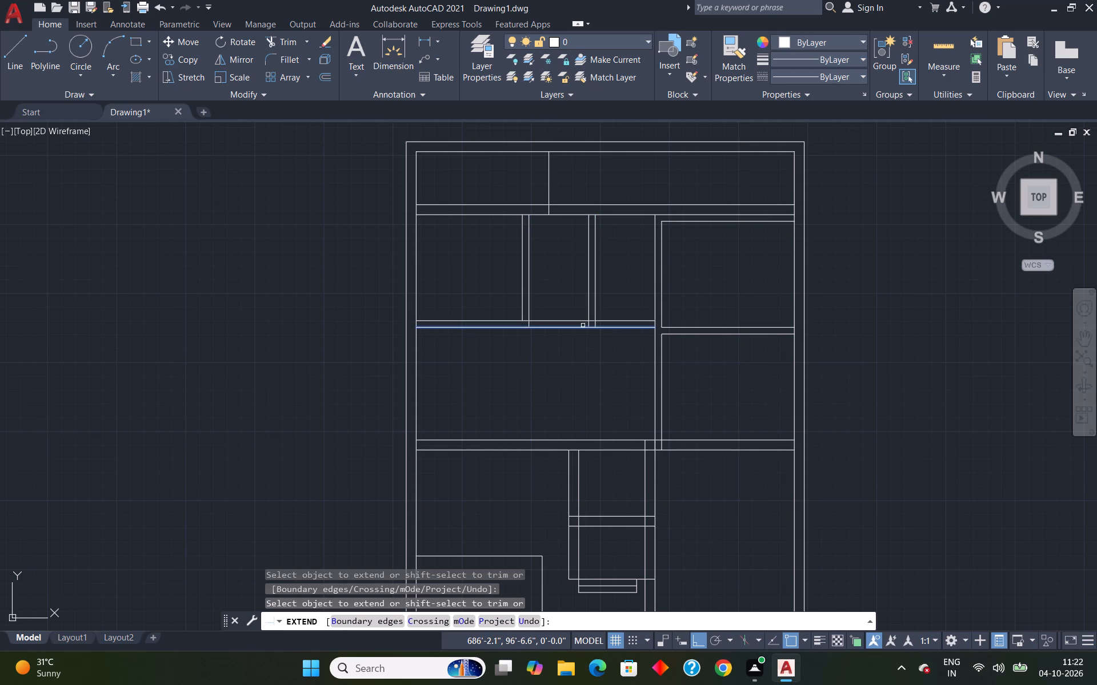
click(583, 325)
key(Escape)
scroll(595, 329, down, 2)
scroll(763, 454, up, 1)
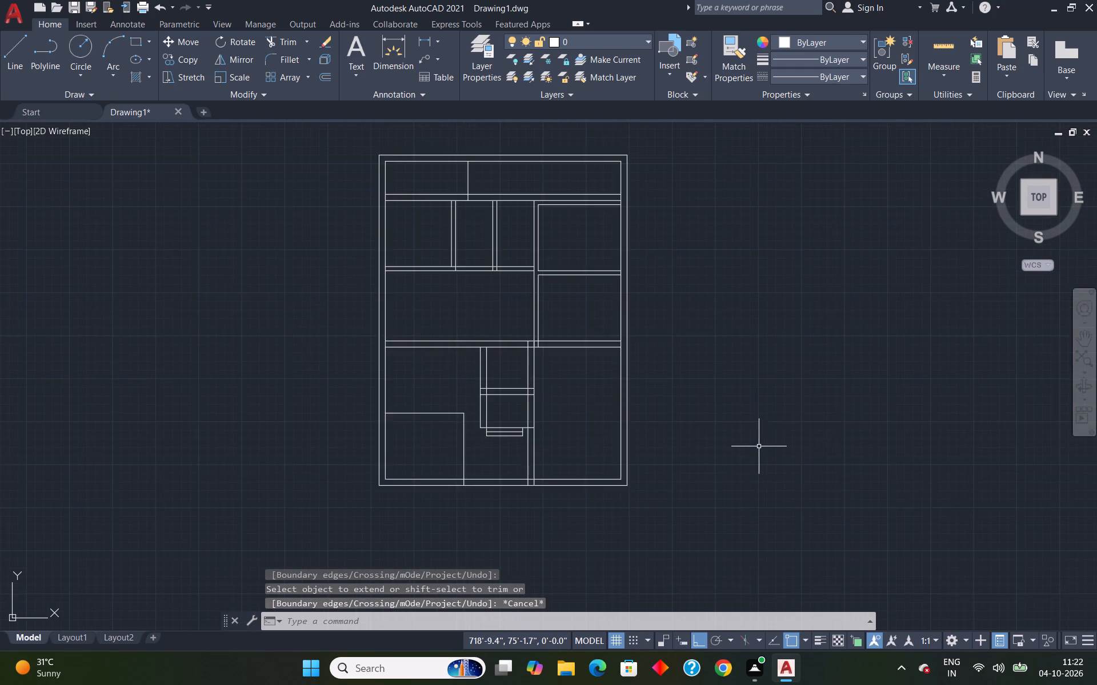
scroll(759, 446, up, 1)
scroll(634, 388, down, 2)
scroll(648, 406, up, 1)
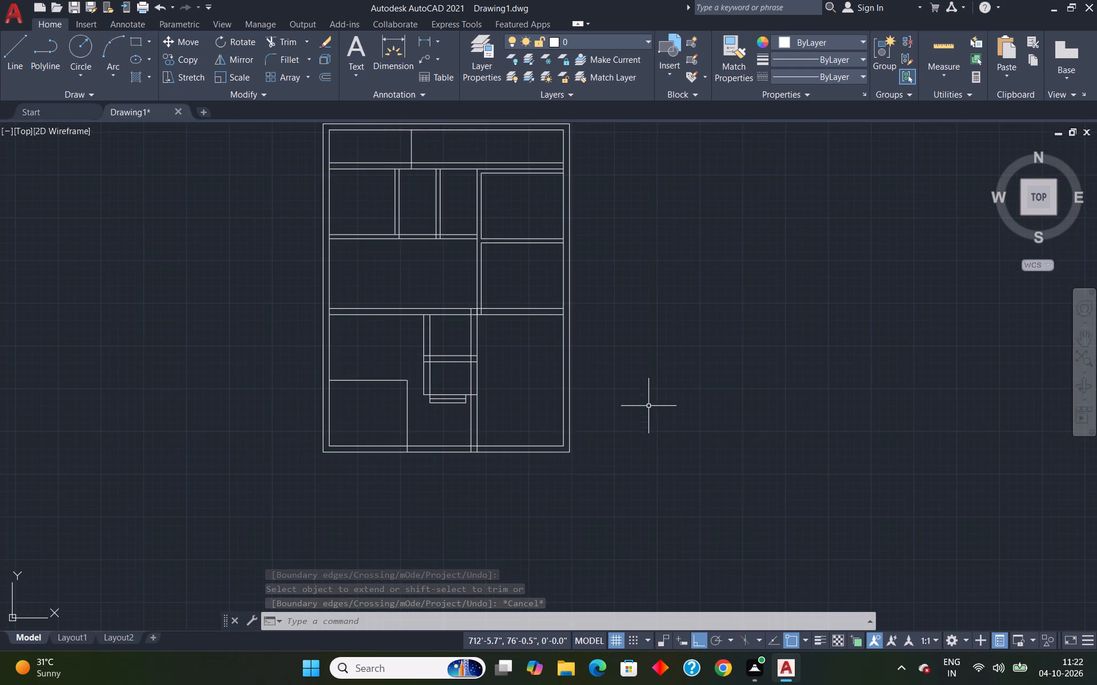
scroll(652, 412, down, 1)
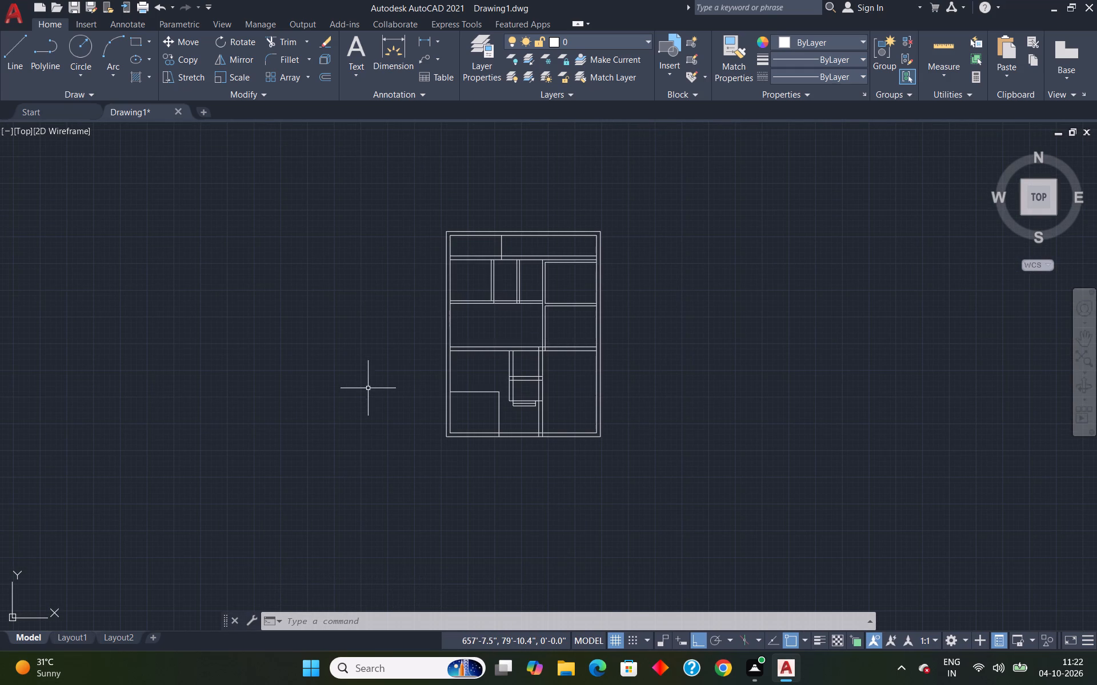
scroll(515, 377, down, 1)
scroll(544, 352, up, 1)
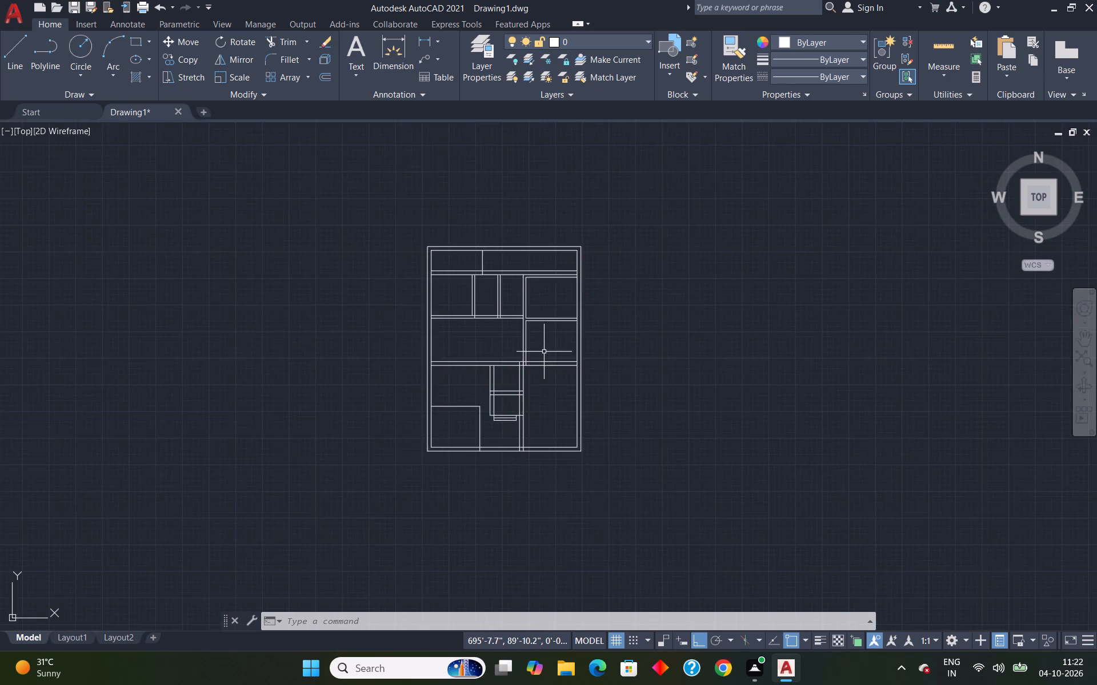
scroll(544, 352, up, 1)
Switch to Chrome, search for "stove top view cad block" and download the free Cooktop 2 drawing from dwgmodels.com.
click(722, 669)
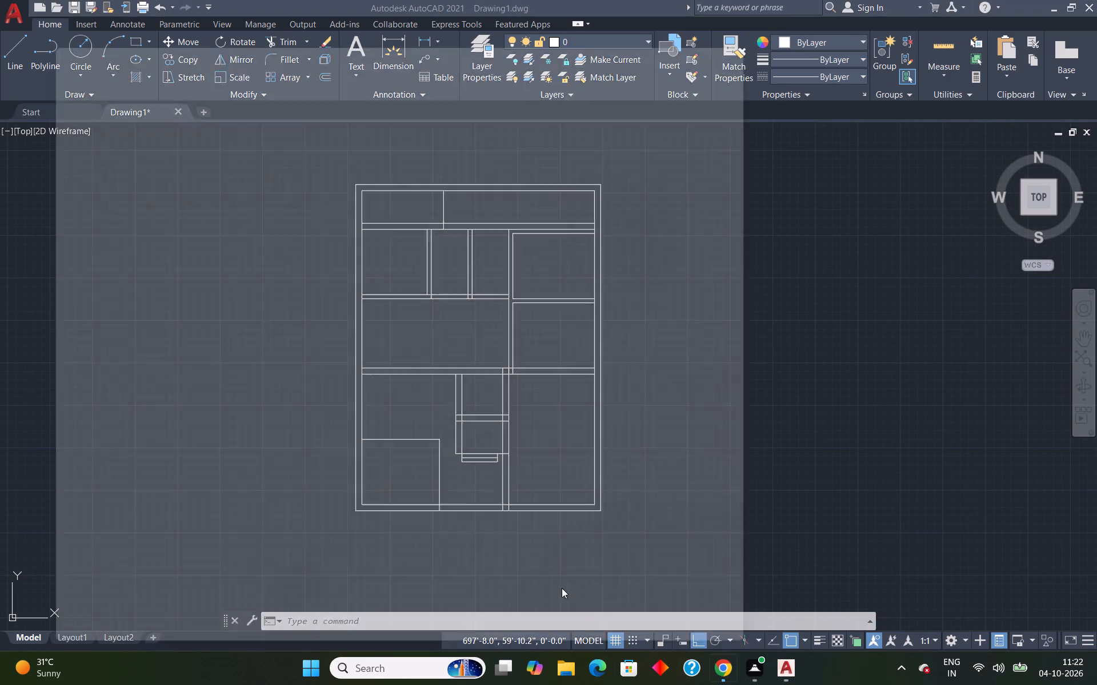
click(327, 289)
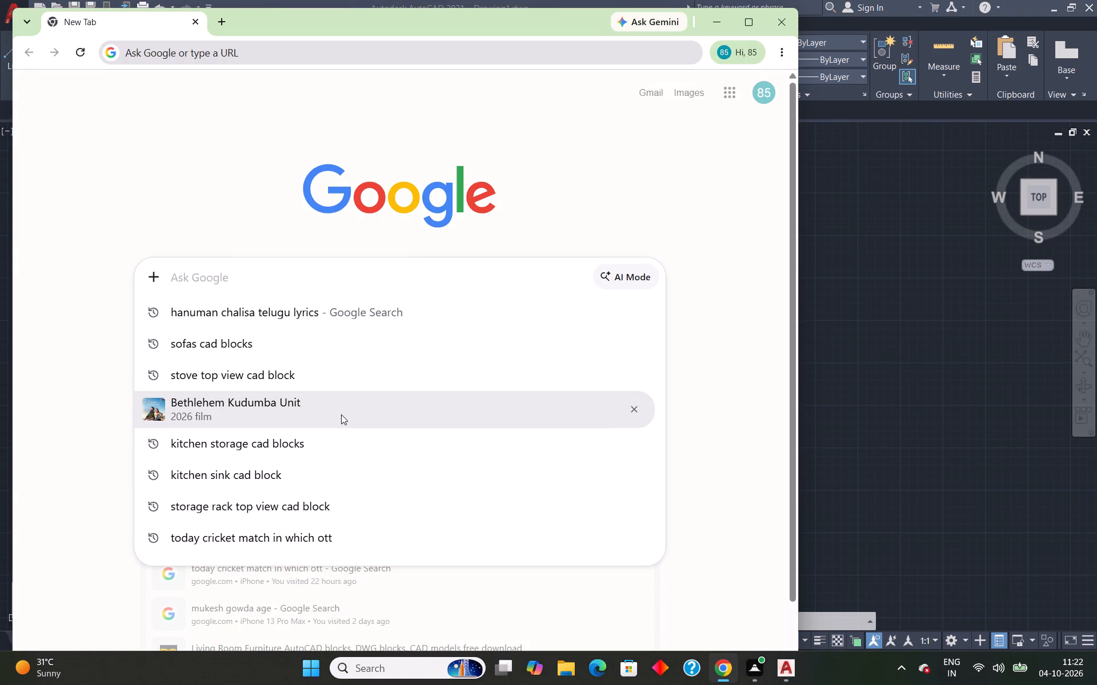
click(314, 370)
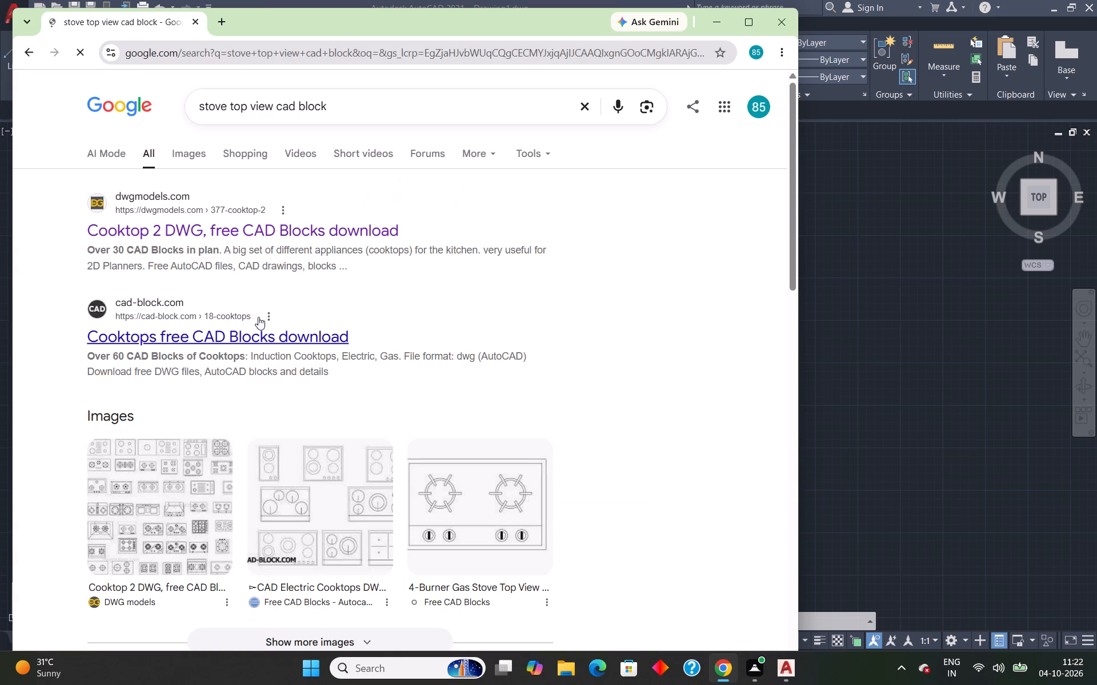
click(334, 227)
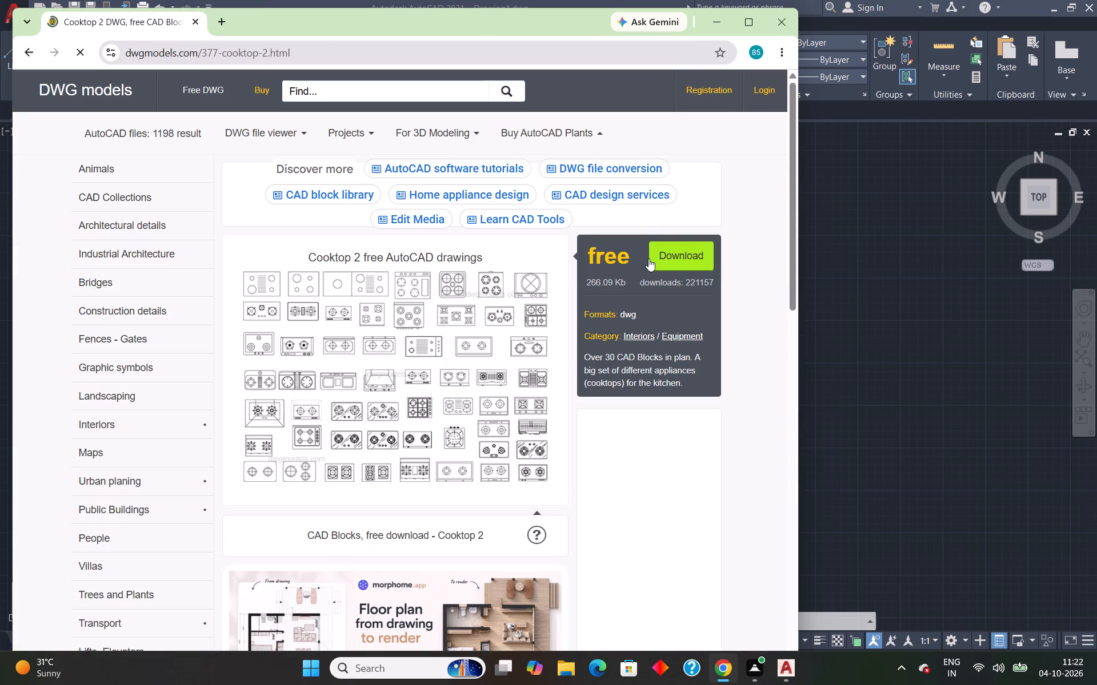
click(658, 250)
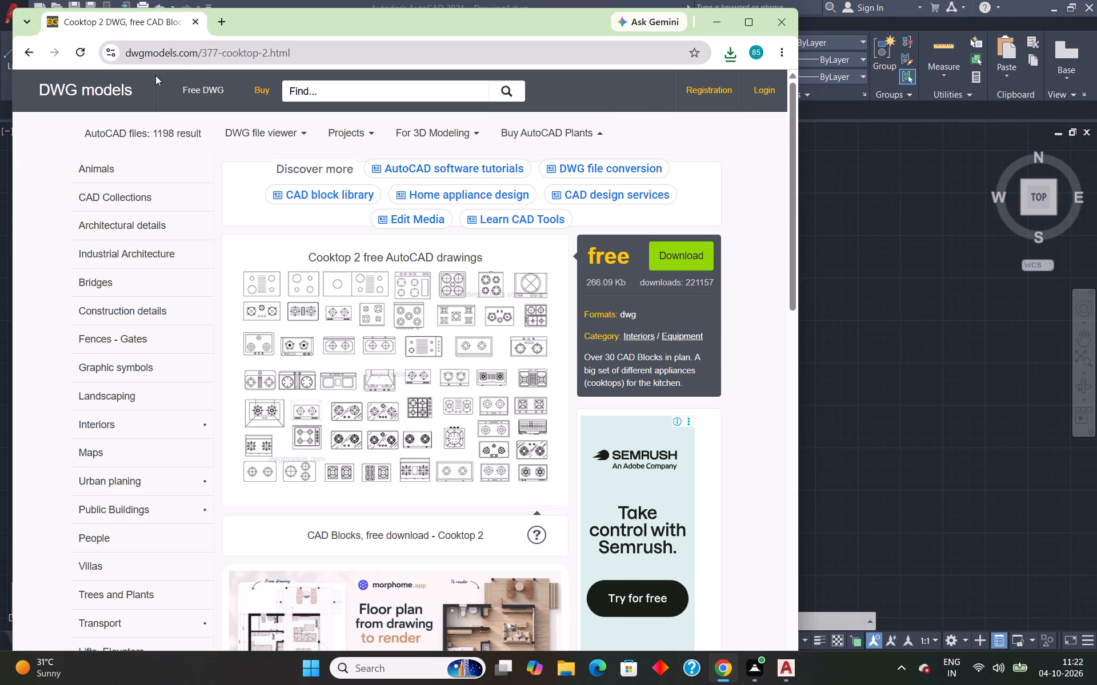
Search for "car top view dwg free download" and download the Set of cars drawing from dwgmodels.com.
click(20, 58)
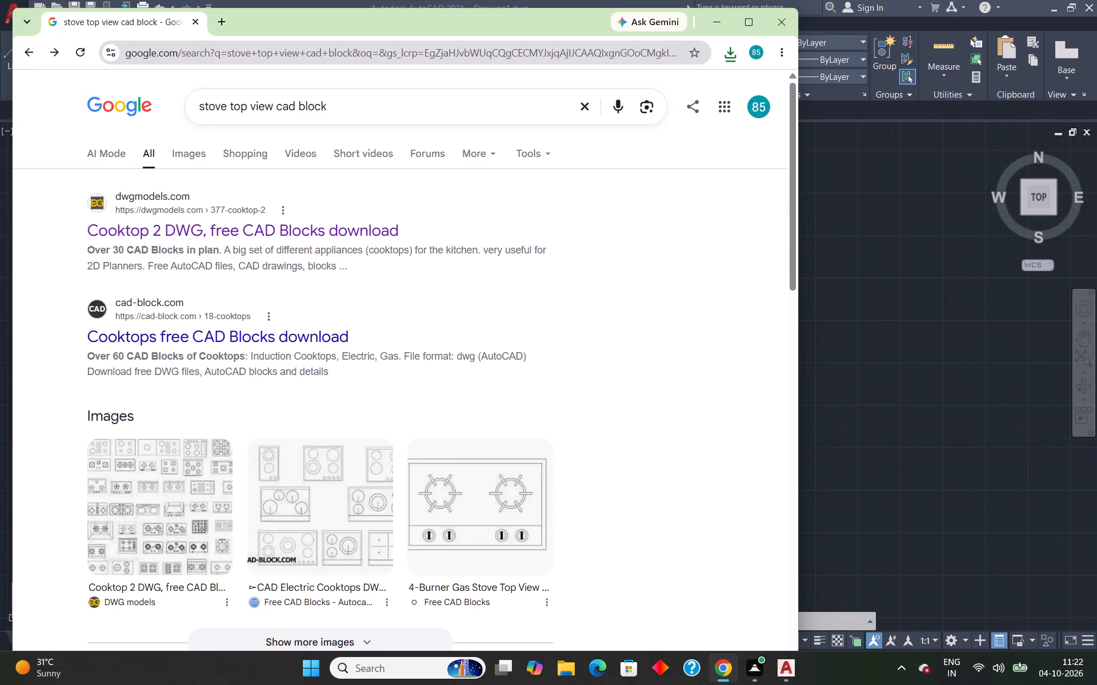
click(590, 102)
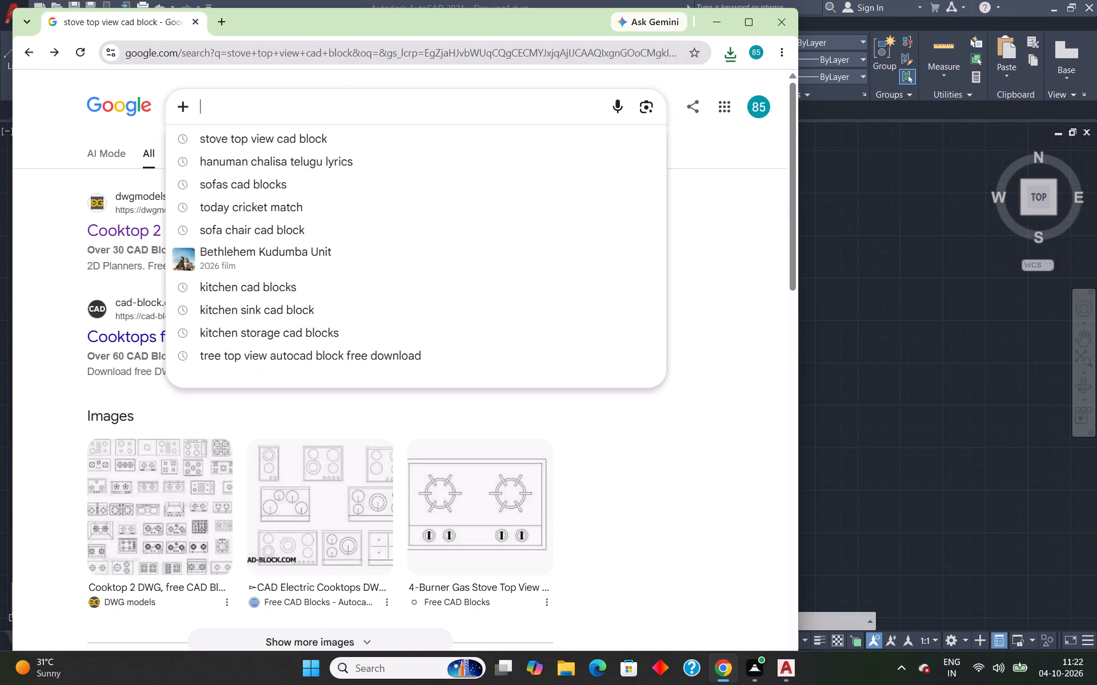
text(car)
key(space)
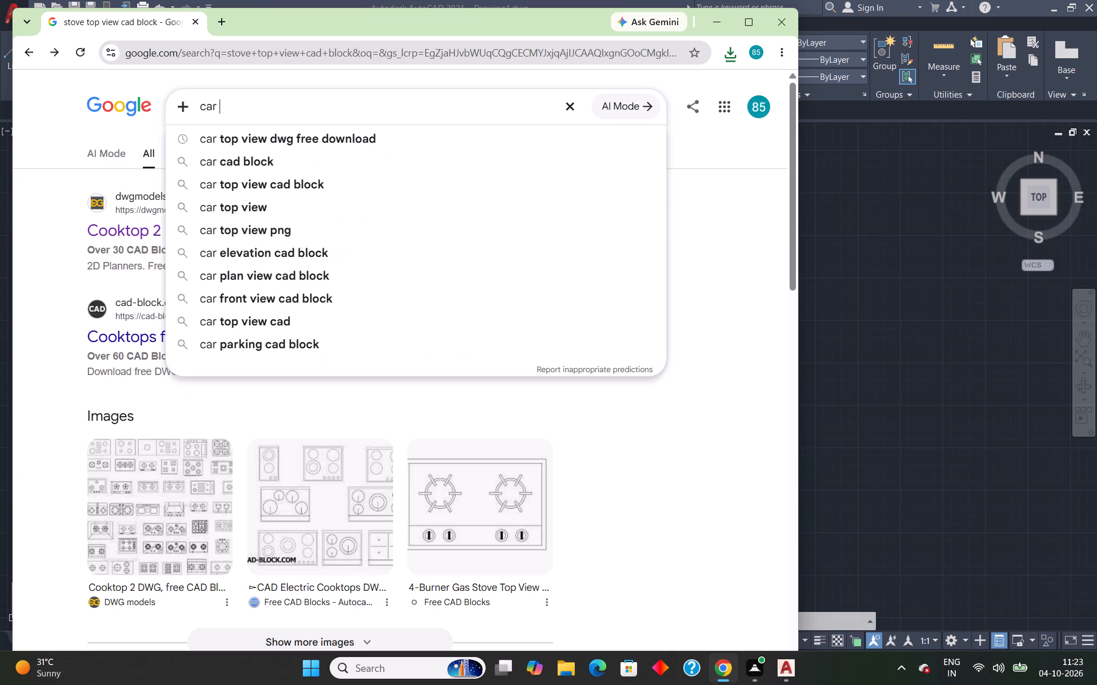
text(top)
key(space)
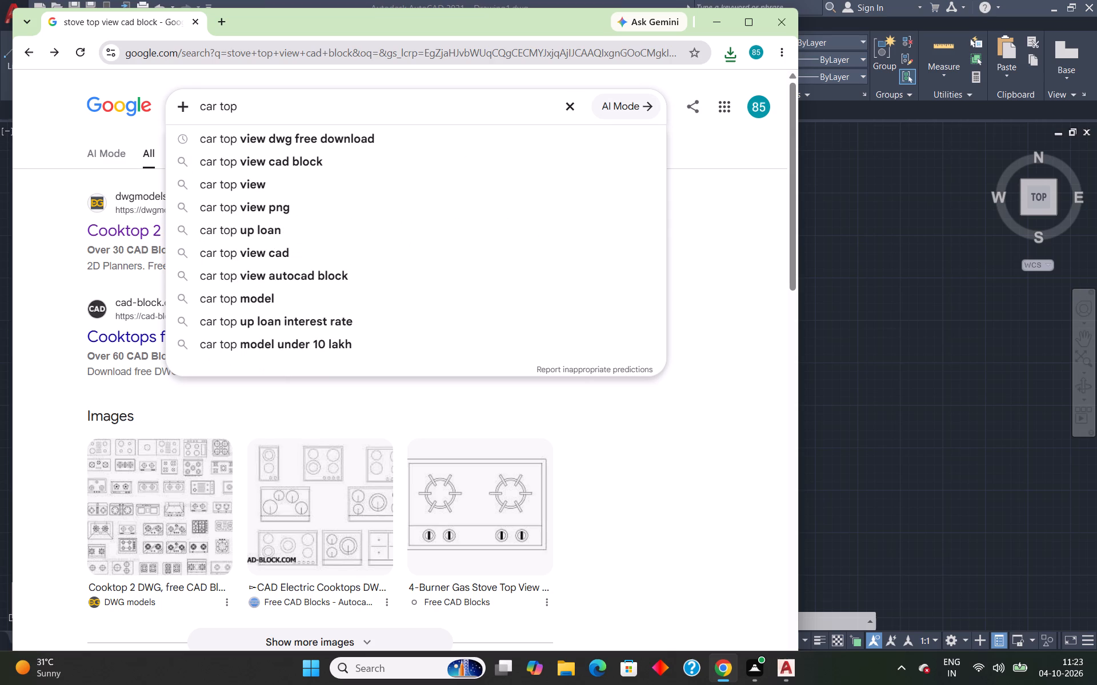
click(482, 139)
click(364, 237)
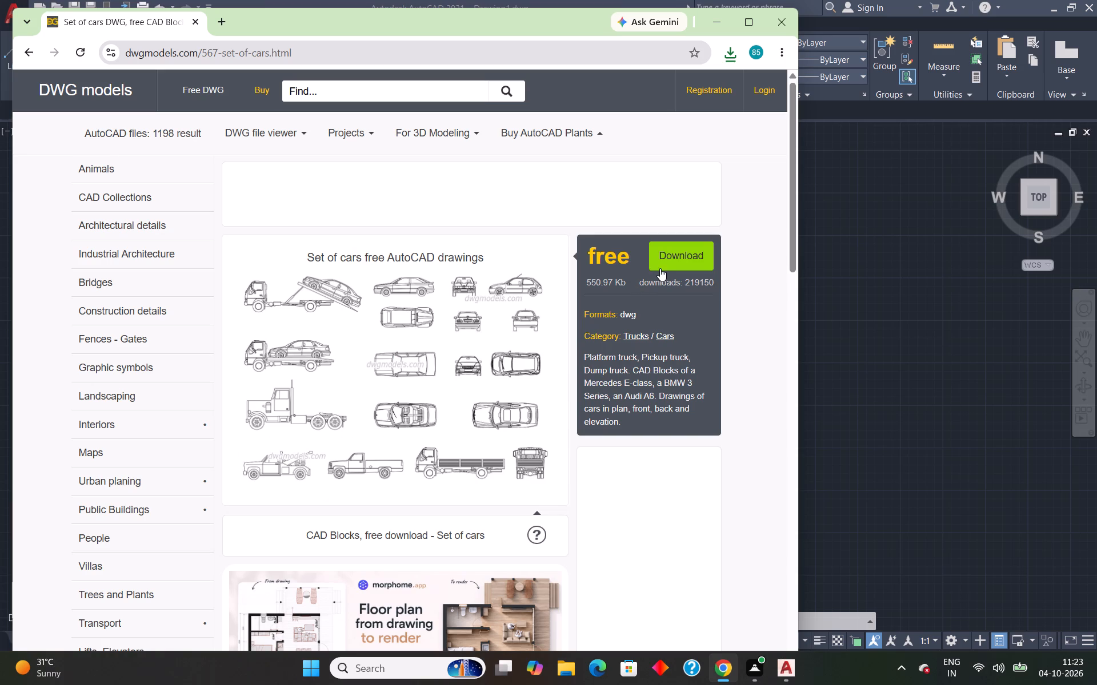
click(663, 265)
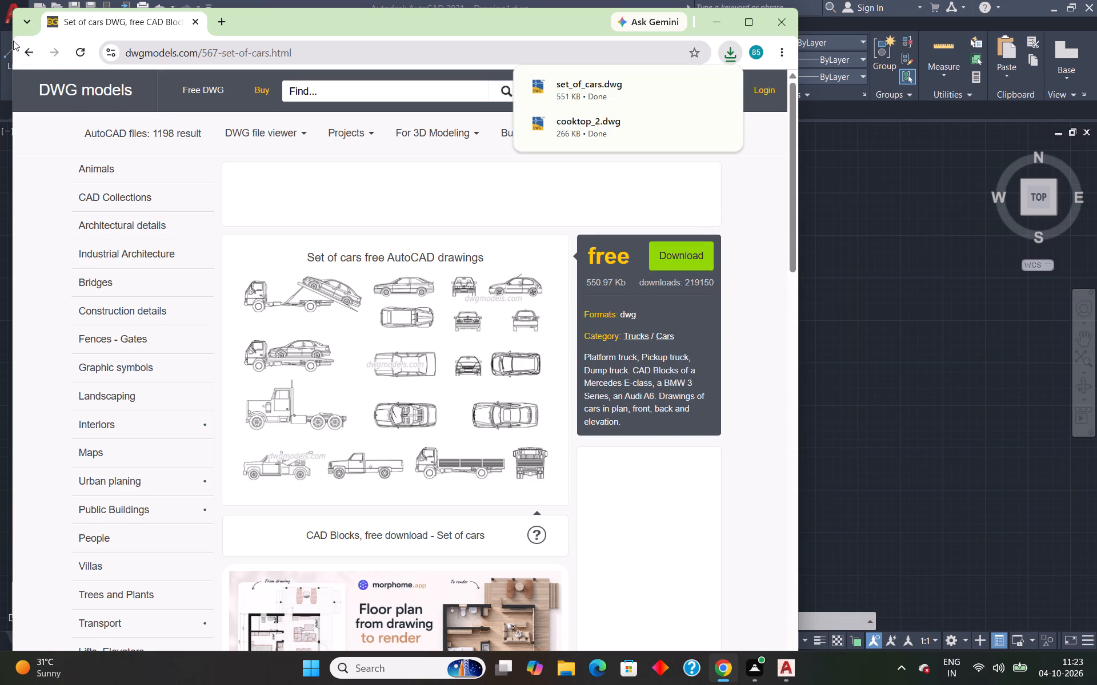
Search for "sofa top view cad block" and download the free Living Room Furniture drawing from dwgmodels.com.
click(25, 53)
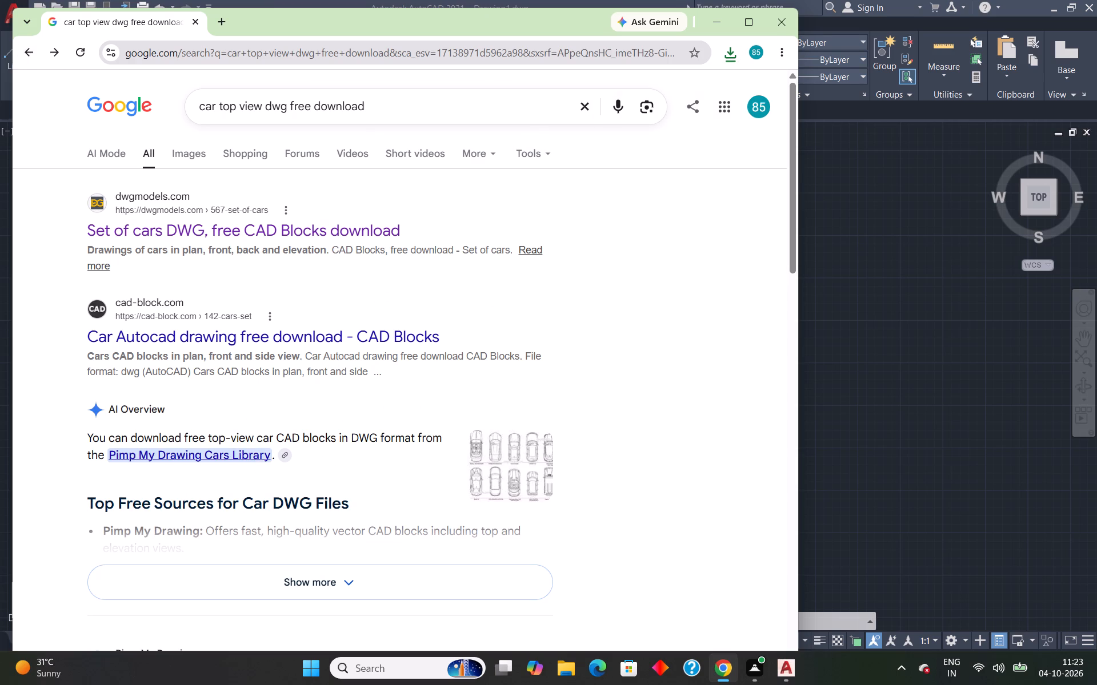
double_click(584, 106)
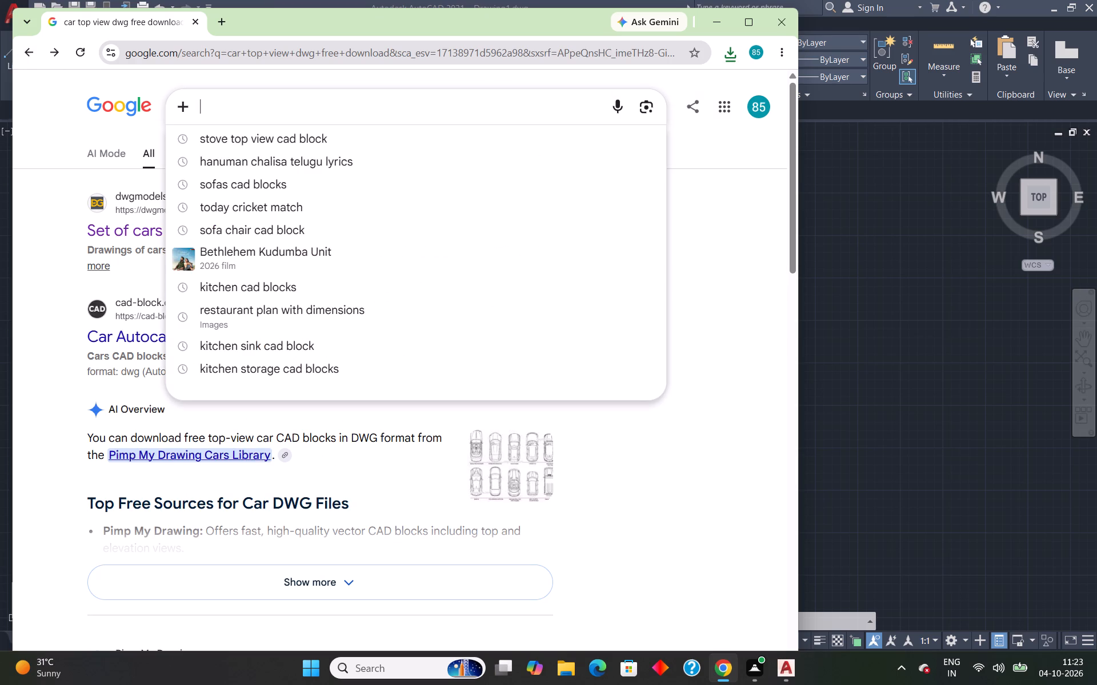
text(sofa)
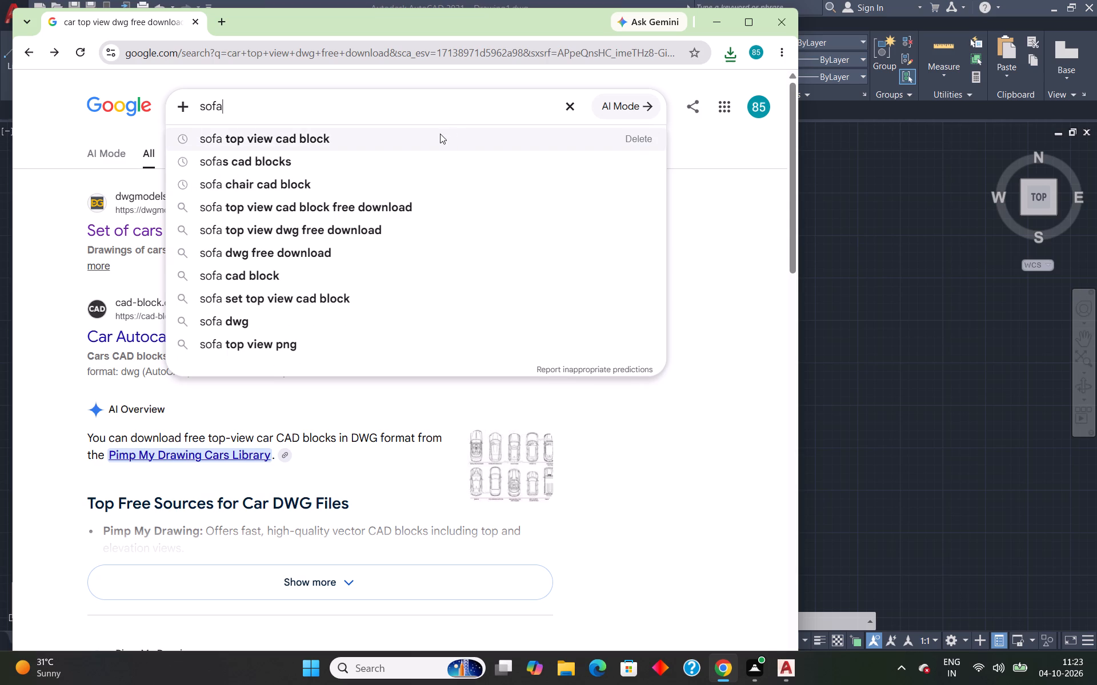
click(440, 134)
scroll(409, 364, down, 1)
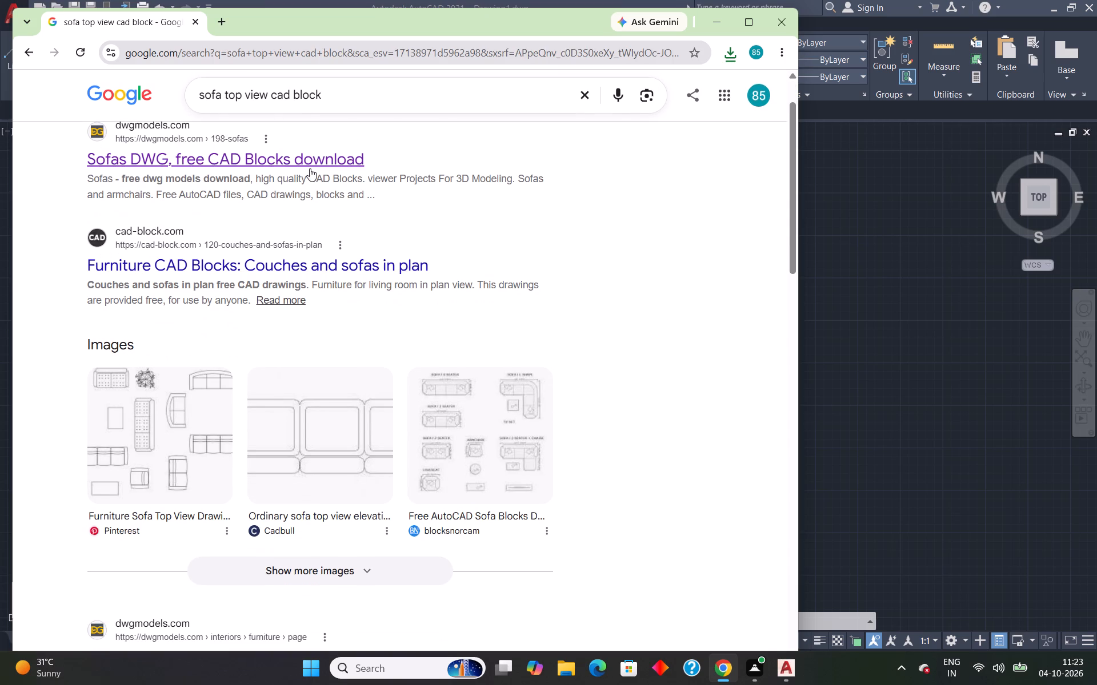
click(310, 168)
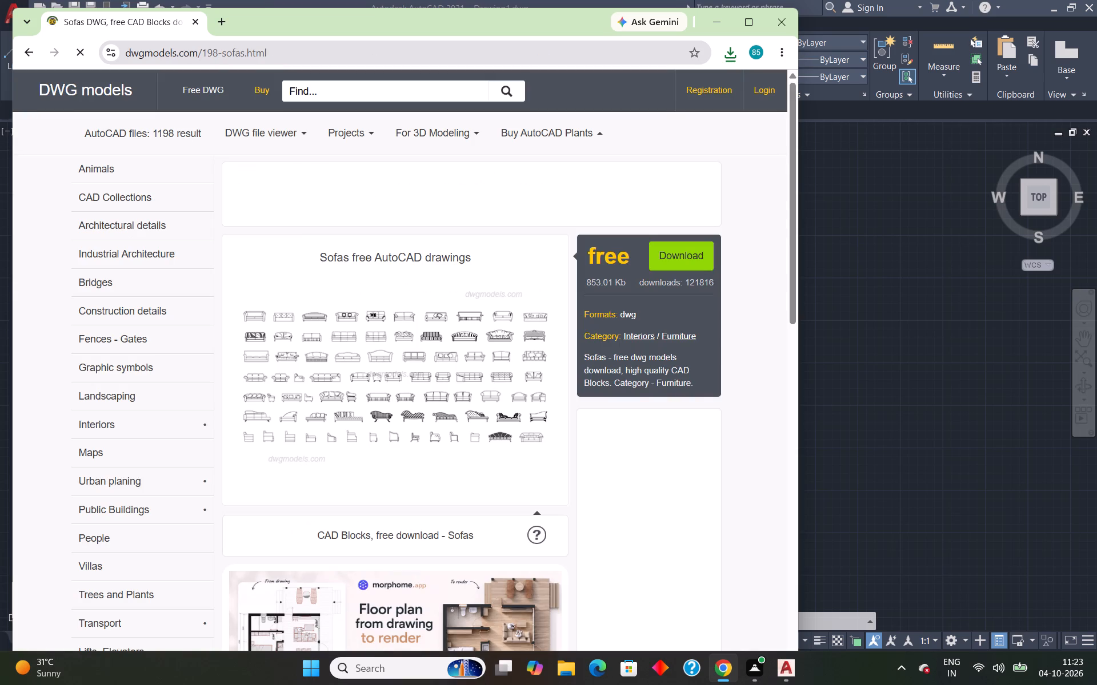
scroll(517, 420, down, 5)
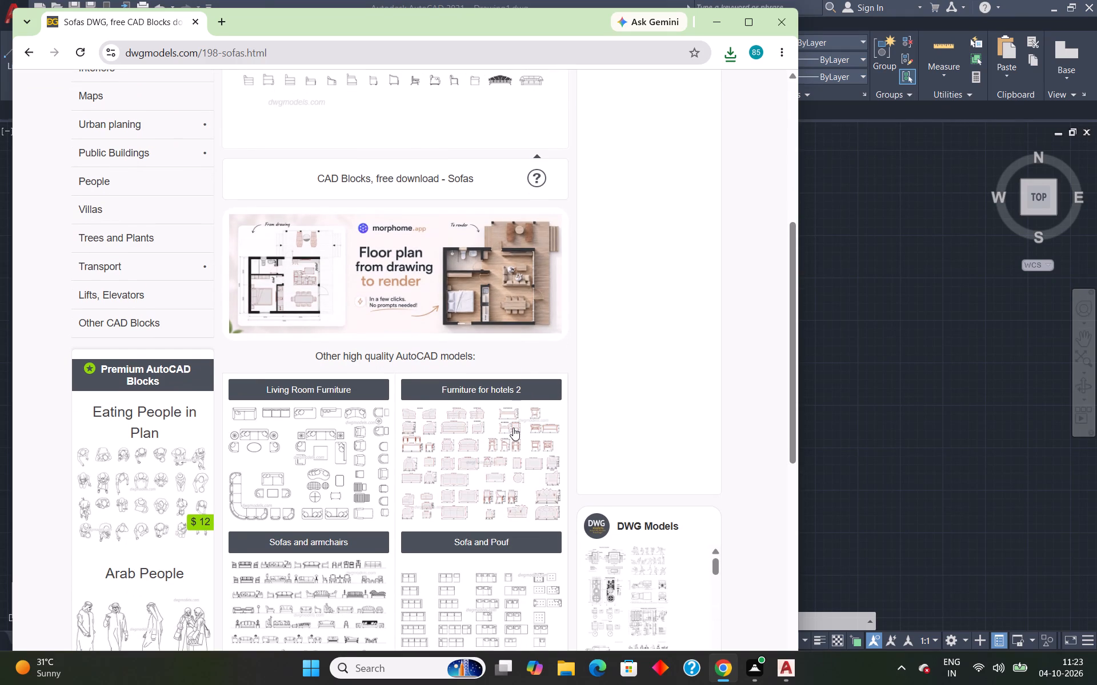
click(351, 454)
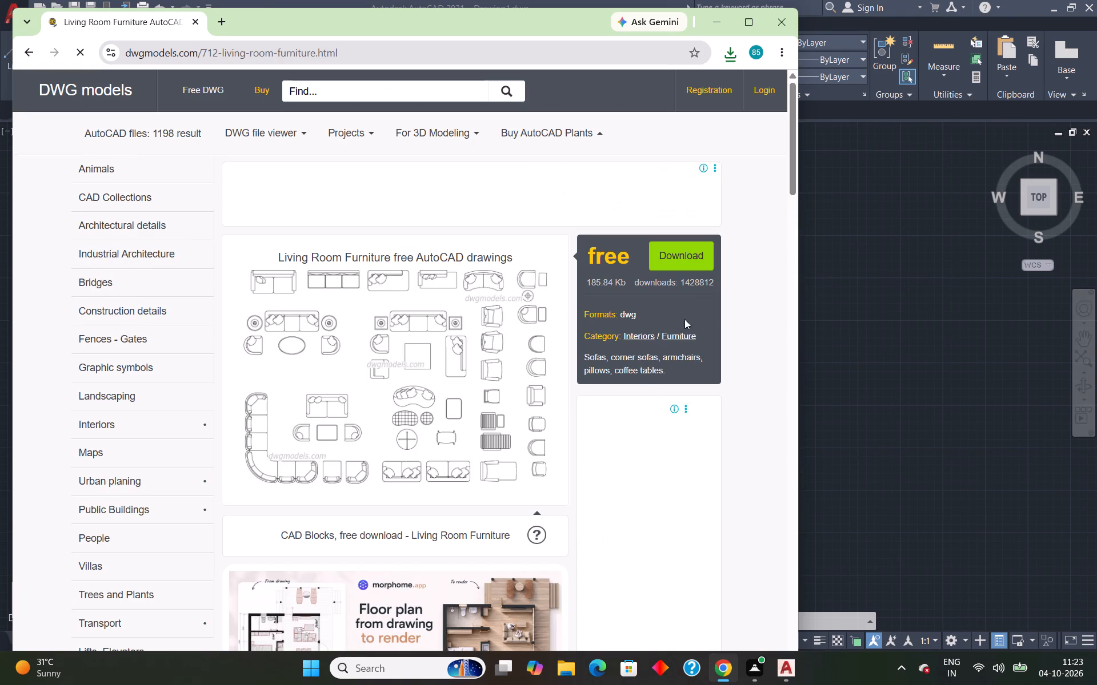
click(688, 256)
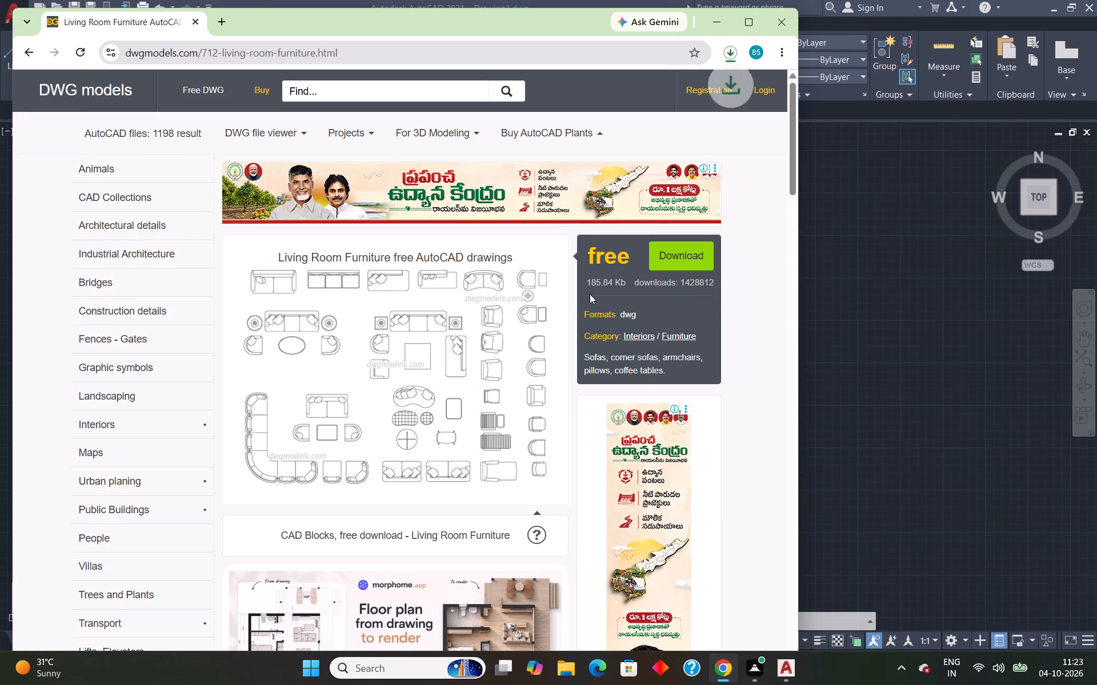
Search for "plants top view cad block" and open the dwgmodels.com Trees and Plants AutoCAD Drawings result, page 3.
click(34, 54)
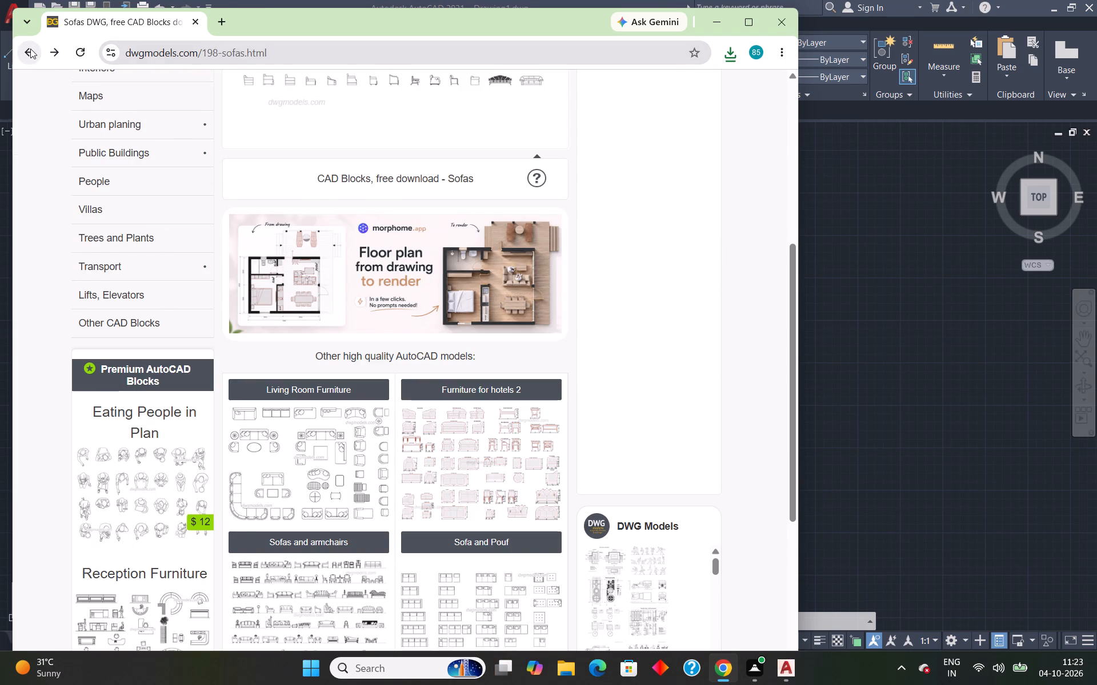
click(30, 49)
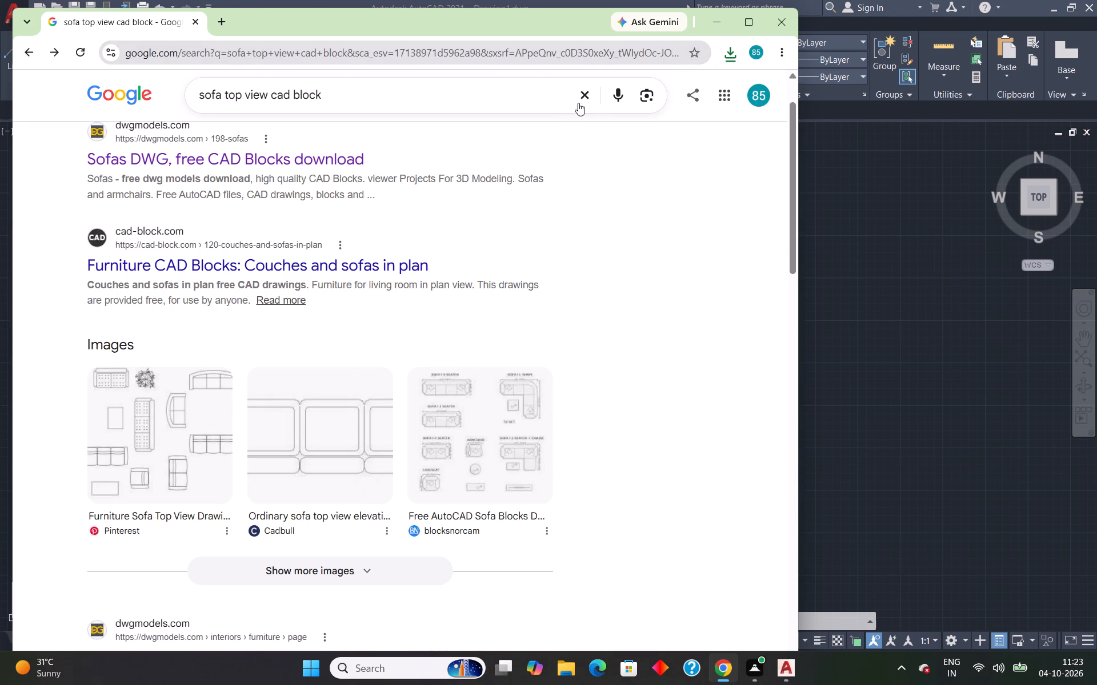
click(583, 99)
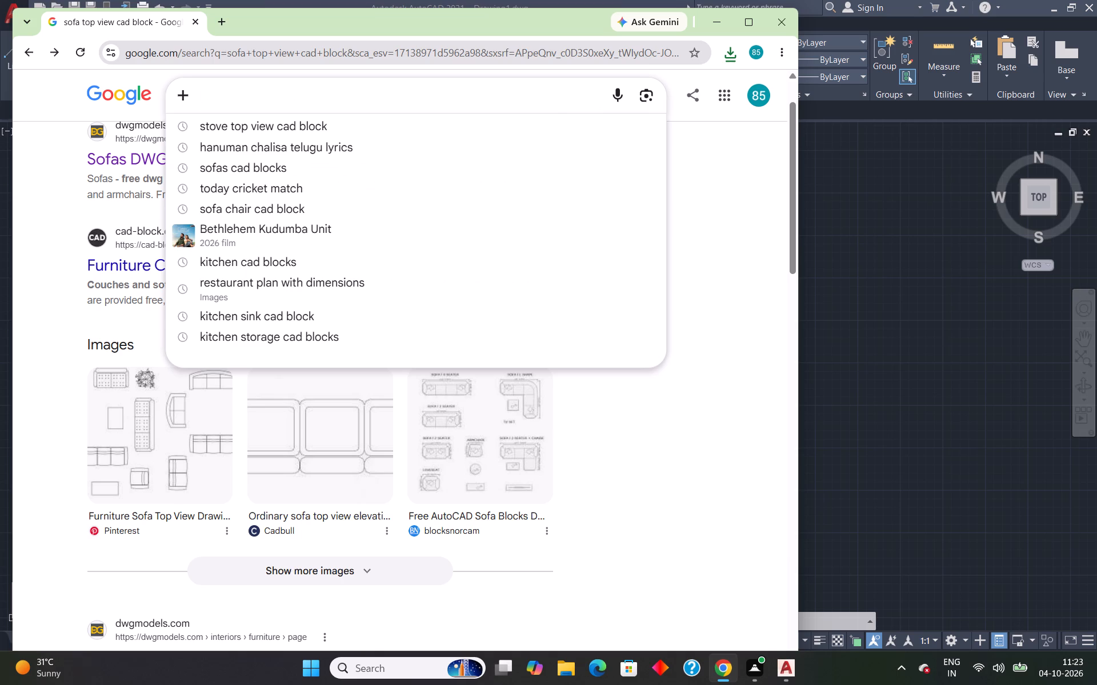
text(plan)
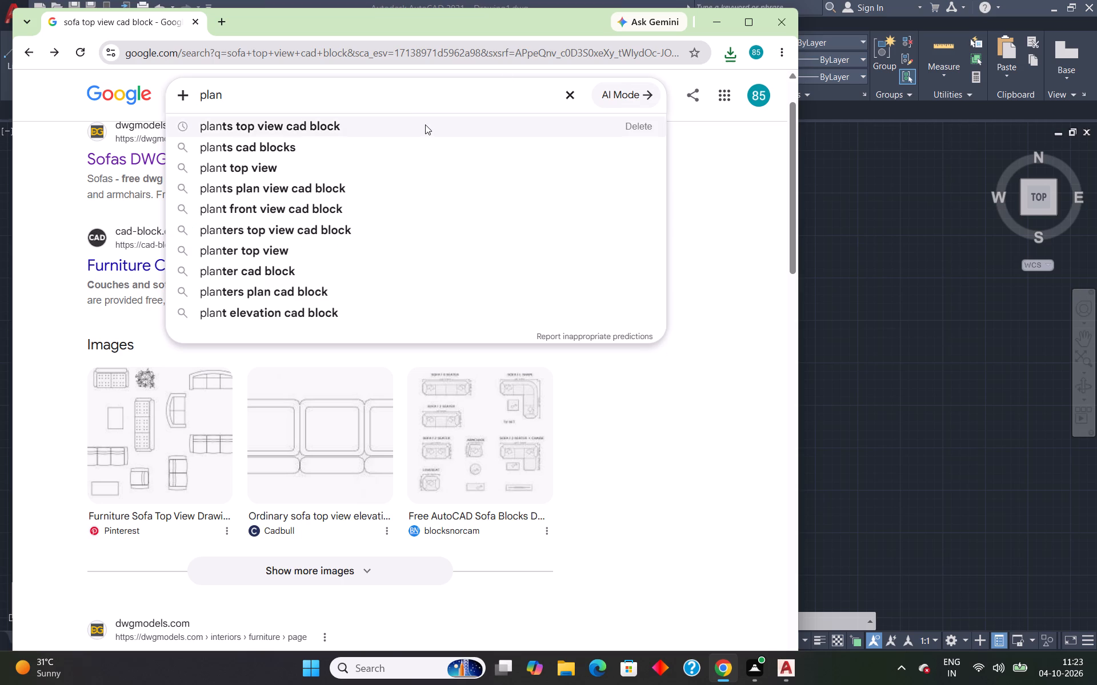
click(425, 124)
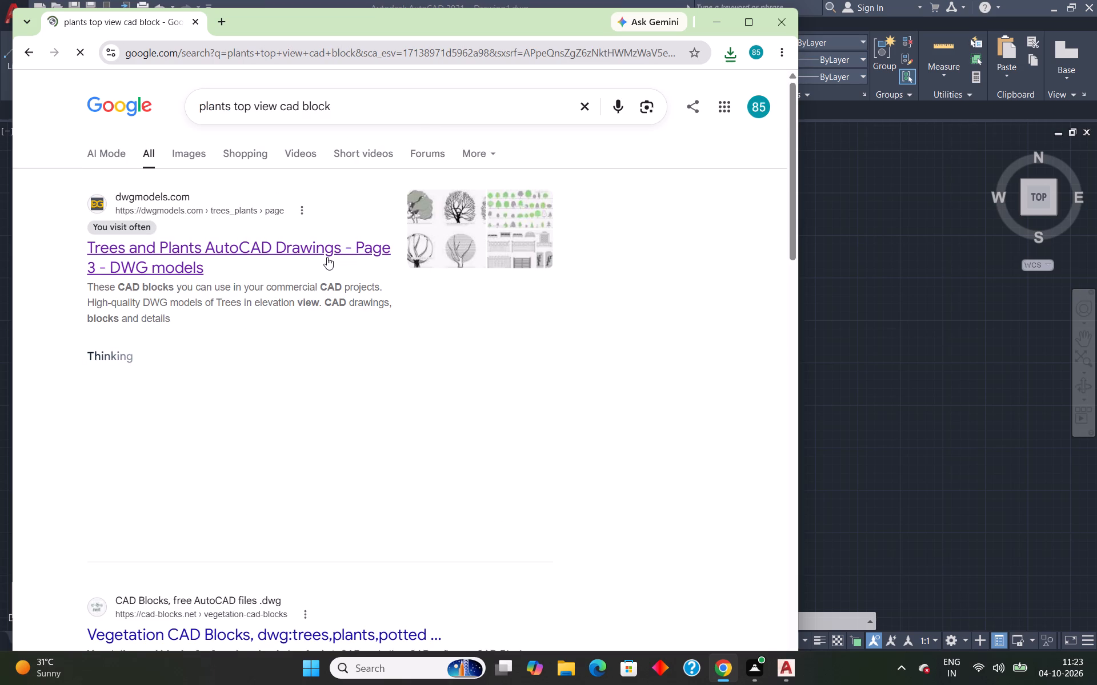
click(327, 257)
Look through the Trees and Plants drawings on page 3 for free top-view plant blocks suited to the plan.
scroll(398, 278, down, 2)
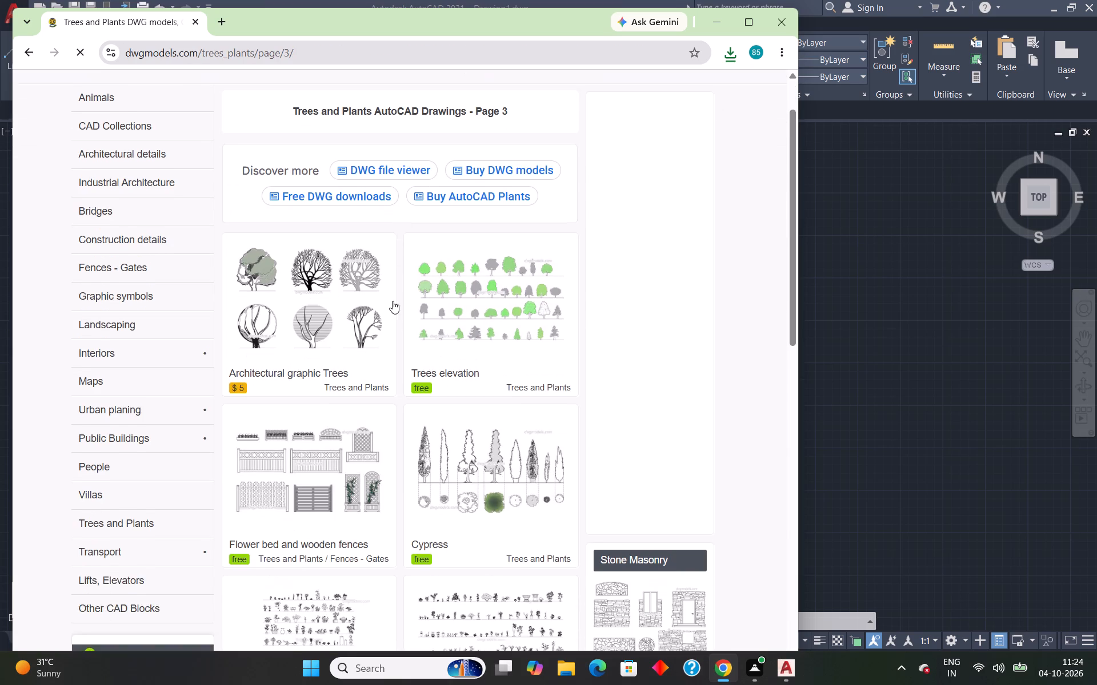
scroll(393, 301, down, 3)
scroll(538, 435, down, 2)
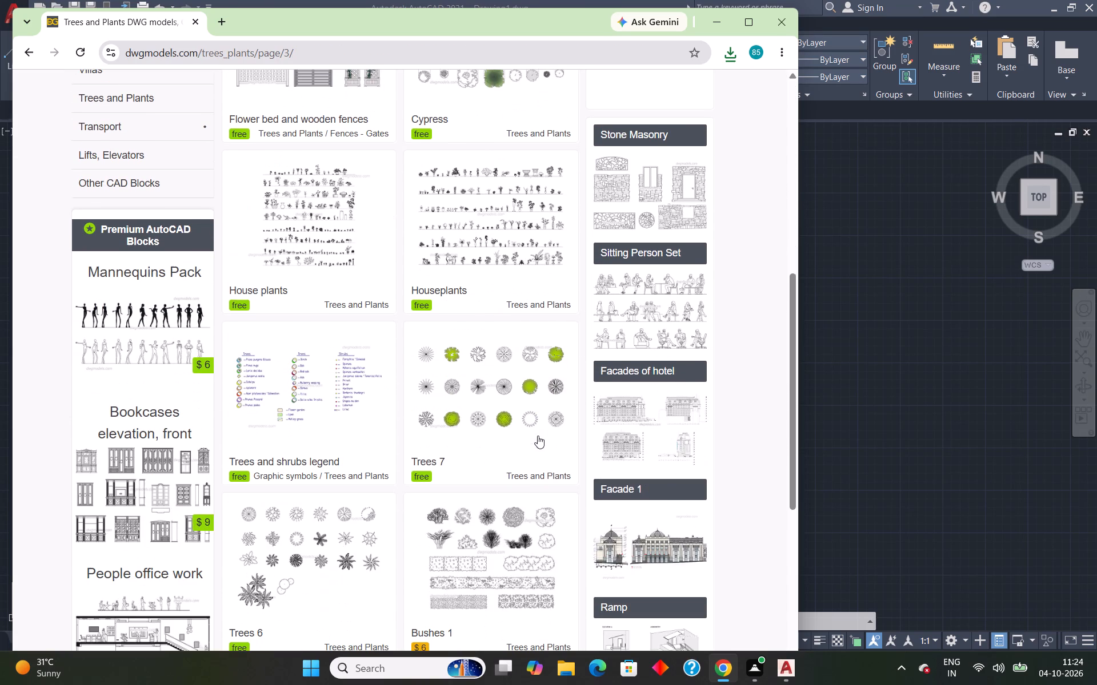
scroll(511, 447, down, 5)
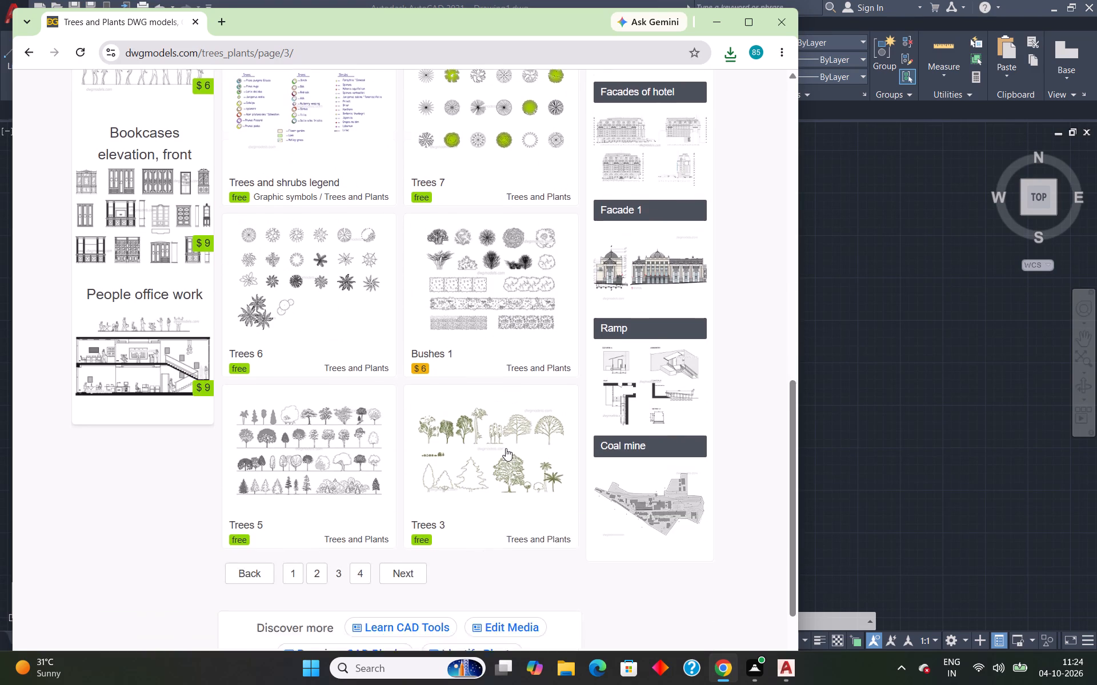
scroll(503, 446, down, 2)
scroll(523, 361, up, 3)
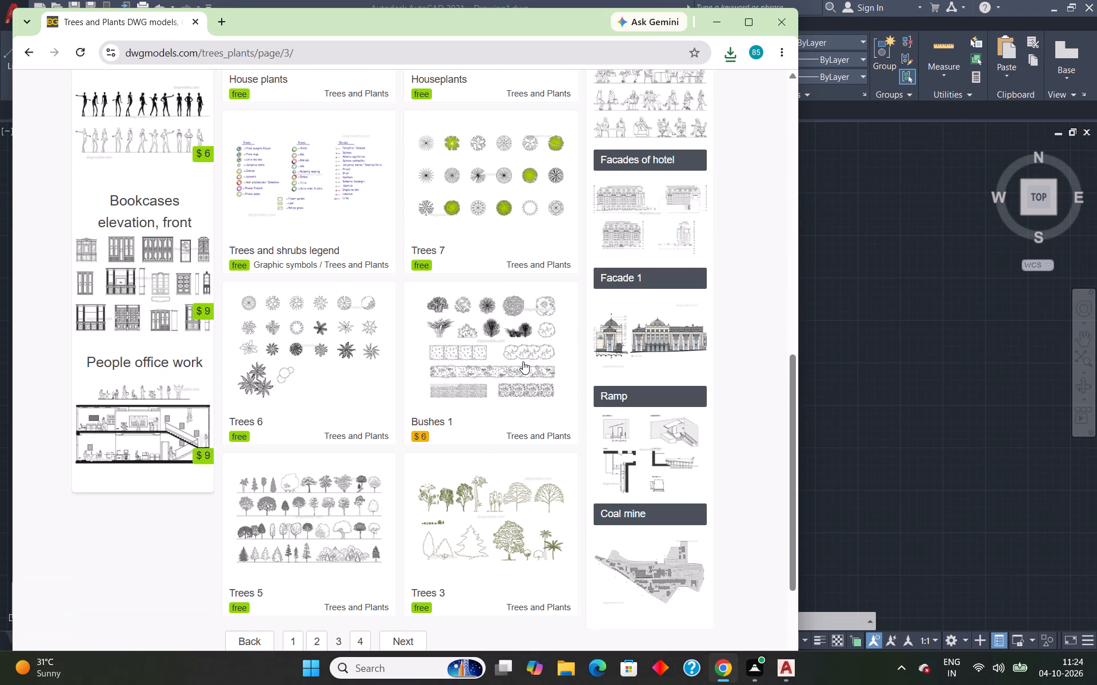
scroll(496, 360, up, 4)
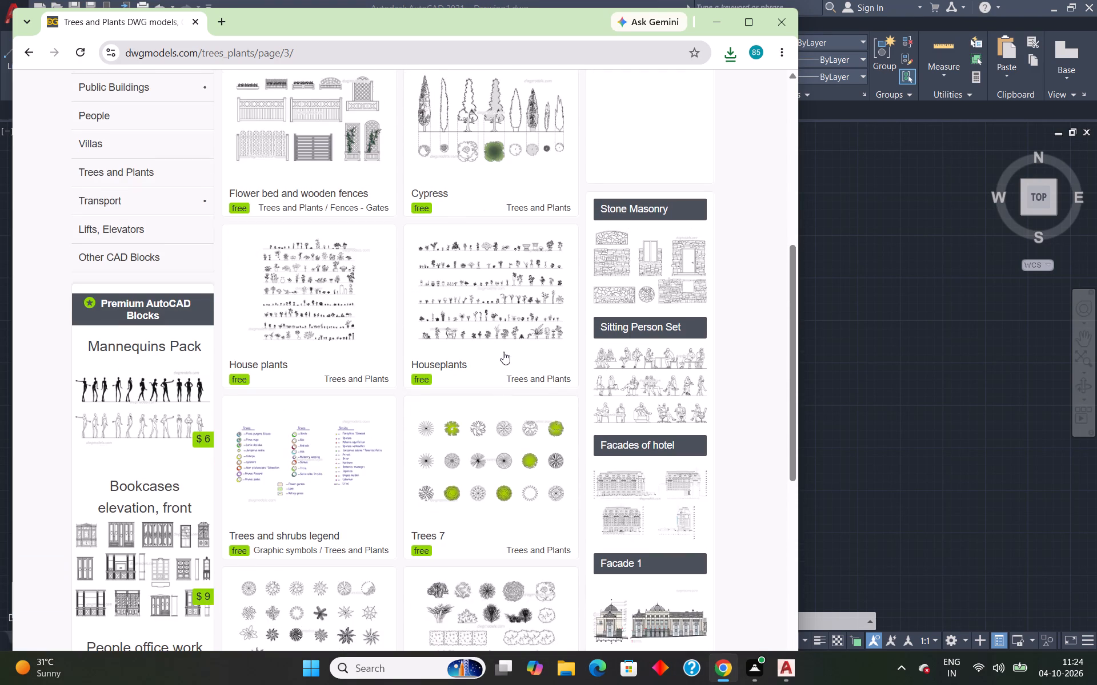
scroll(502, 348, up, 7)
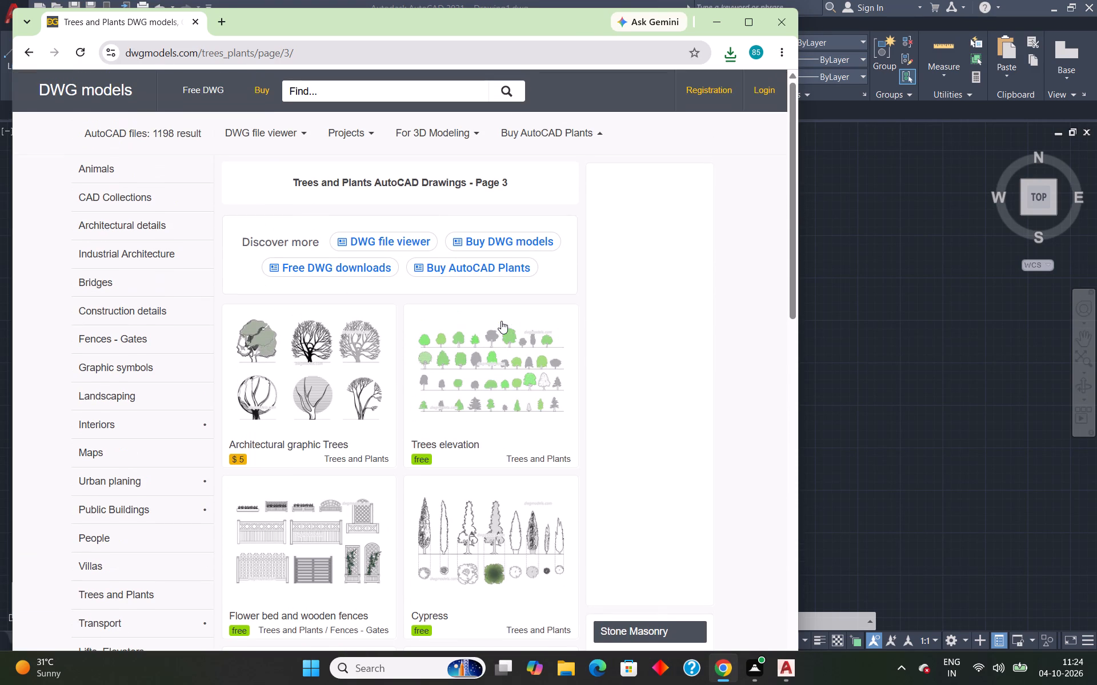
scroll(401, 316, up, 2)
scroll(399, 316, down, 6)
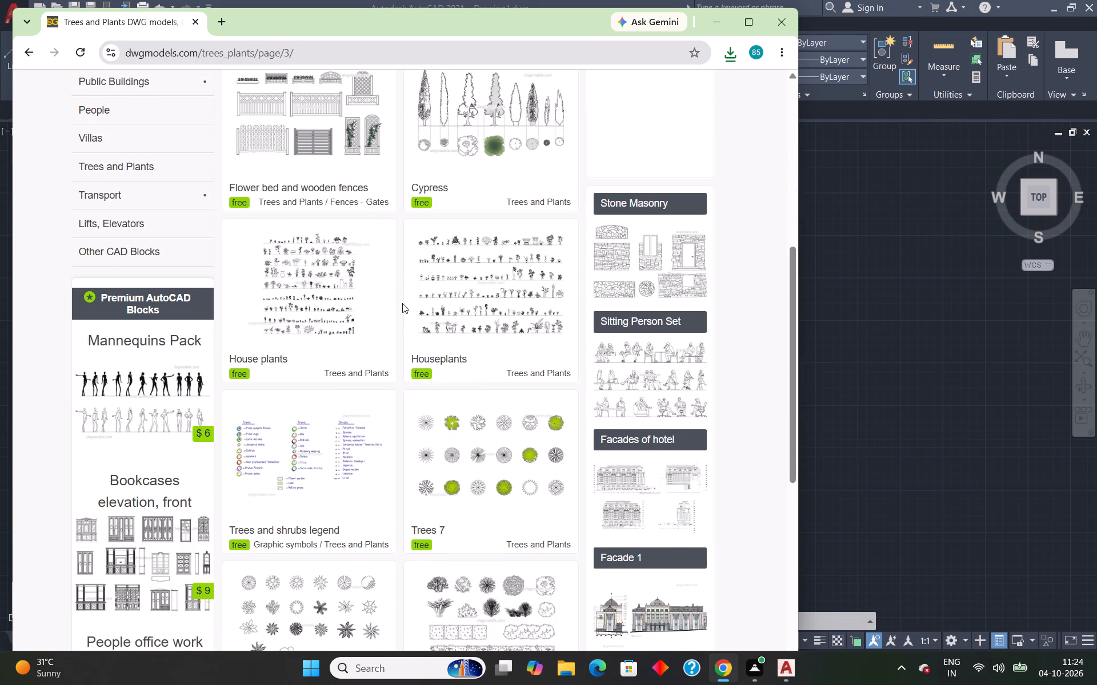
scroll(479, 263, up, 1)
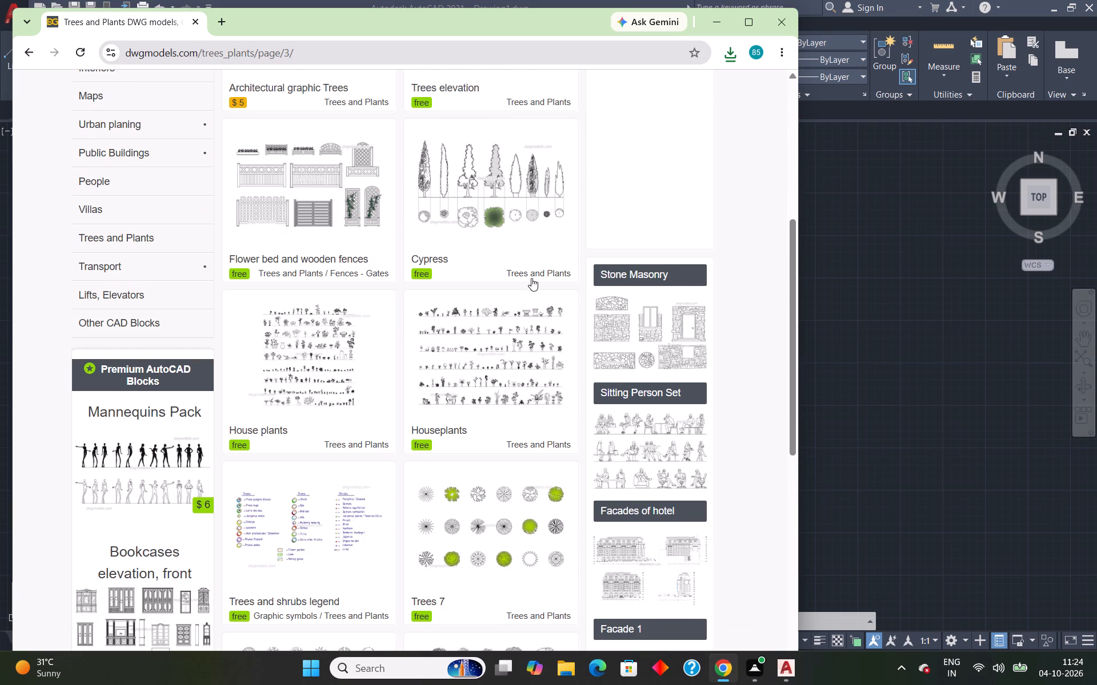
scroll(533, 285, down, 1)
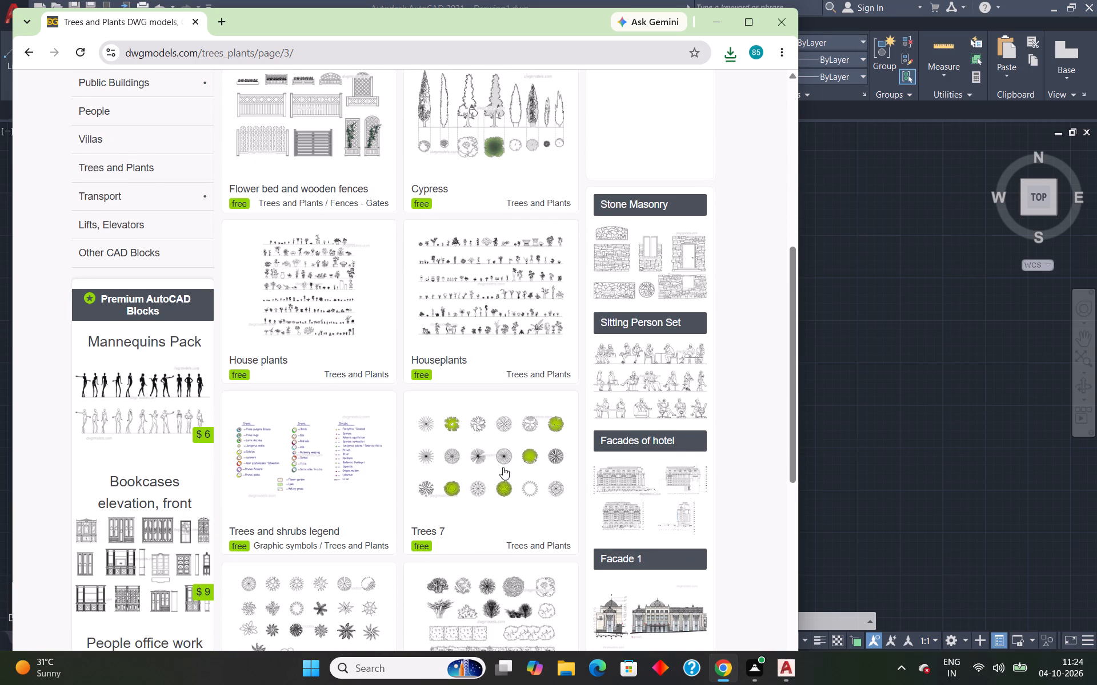
scroll(503, 467, up, 1)
scroll(504, 466, down, 2)
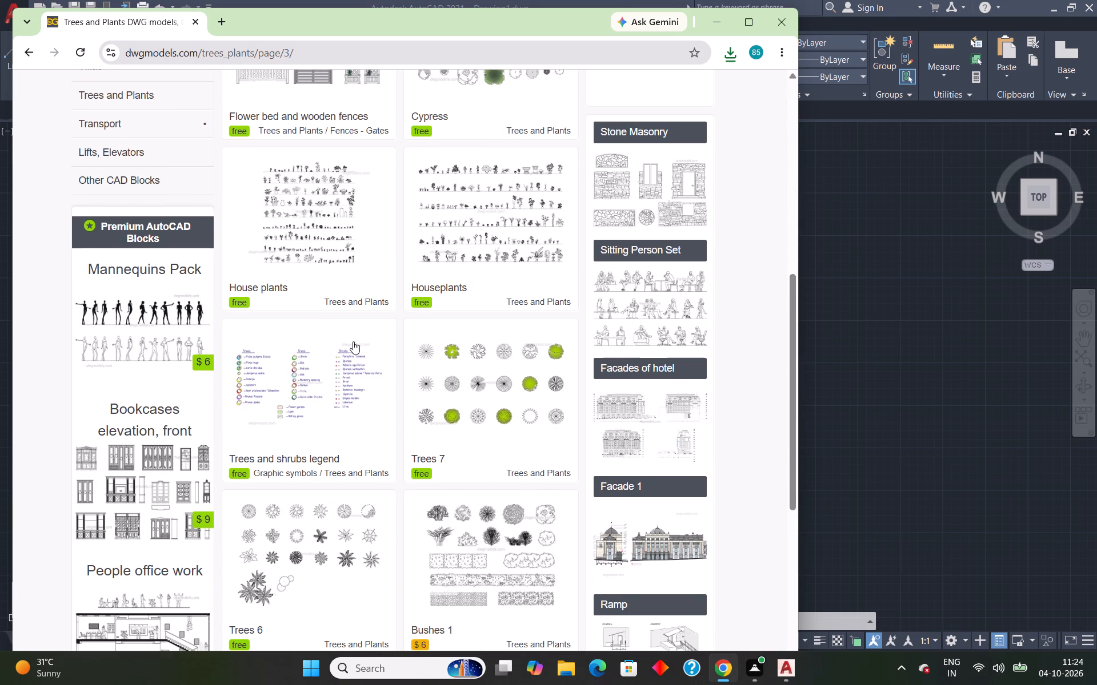
scroll(372, 218, up, 2)
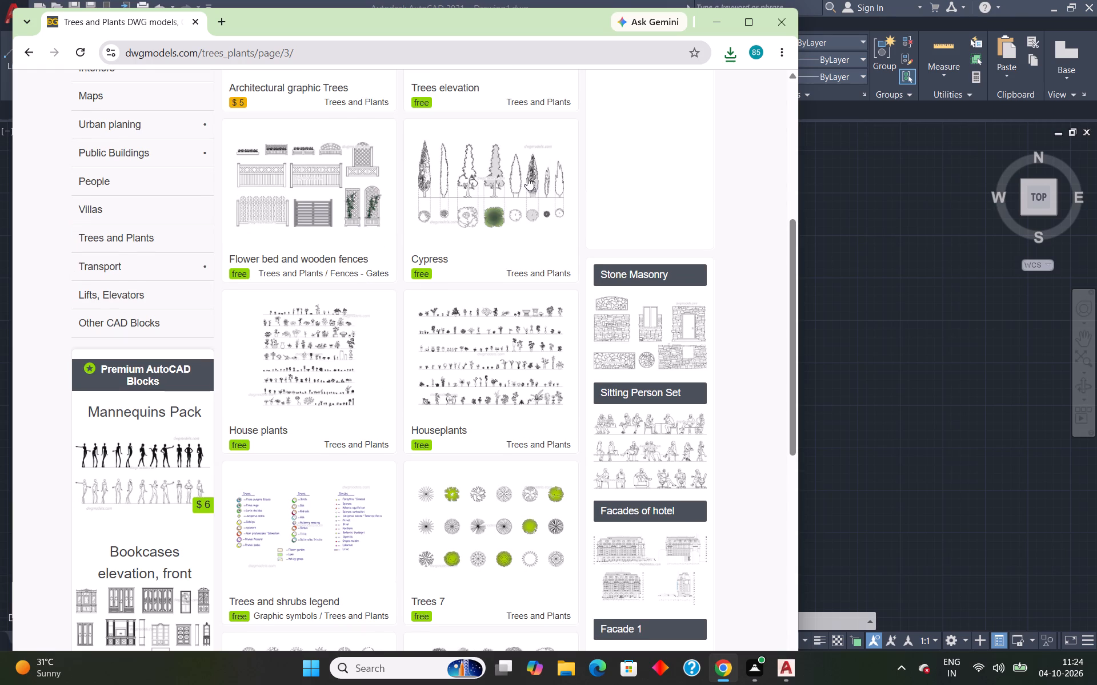
scroll(525, 176, up, 3)
scroll(522, 176, down, 4)
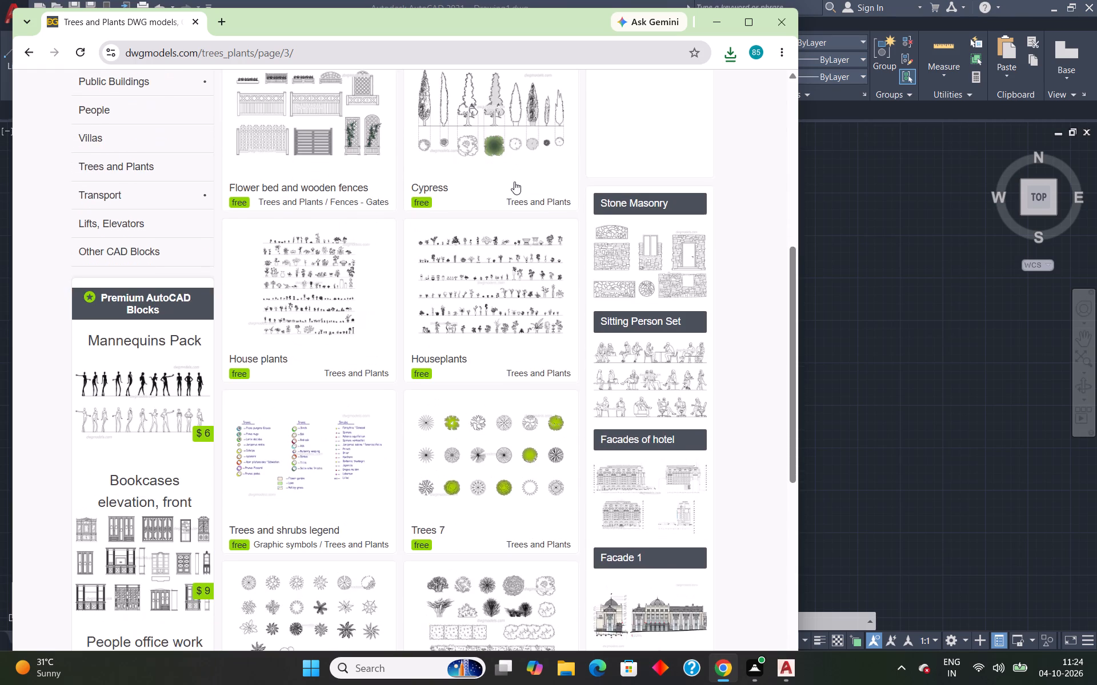
scroll(513, 182, down, 7)
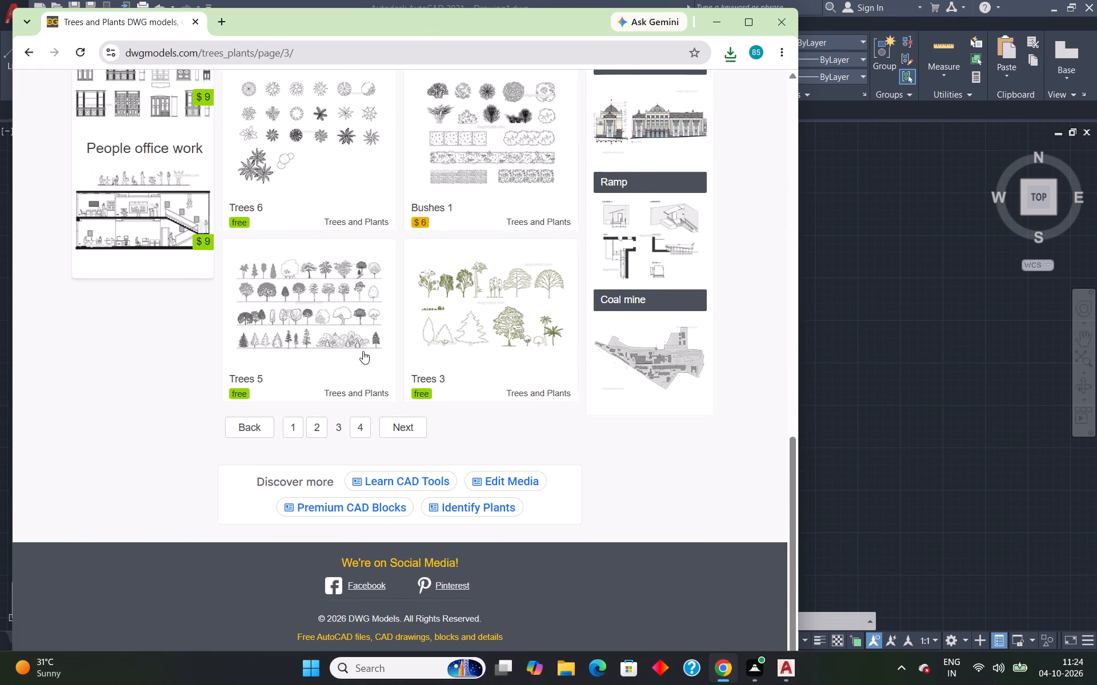
Open page 2 of the Trees and Plants drawings and look through it for free top-view plant blocks.
click(320, 422)
scroll(403, 345, down, 6)
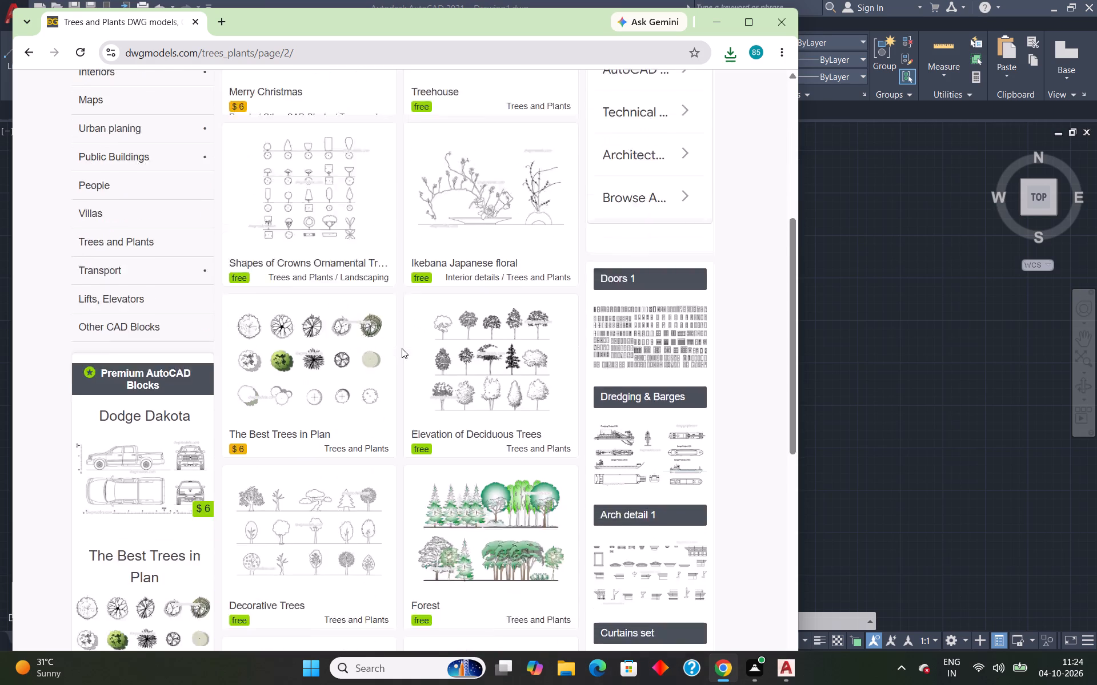
scroll(367, 256, down, 3)
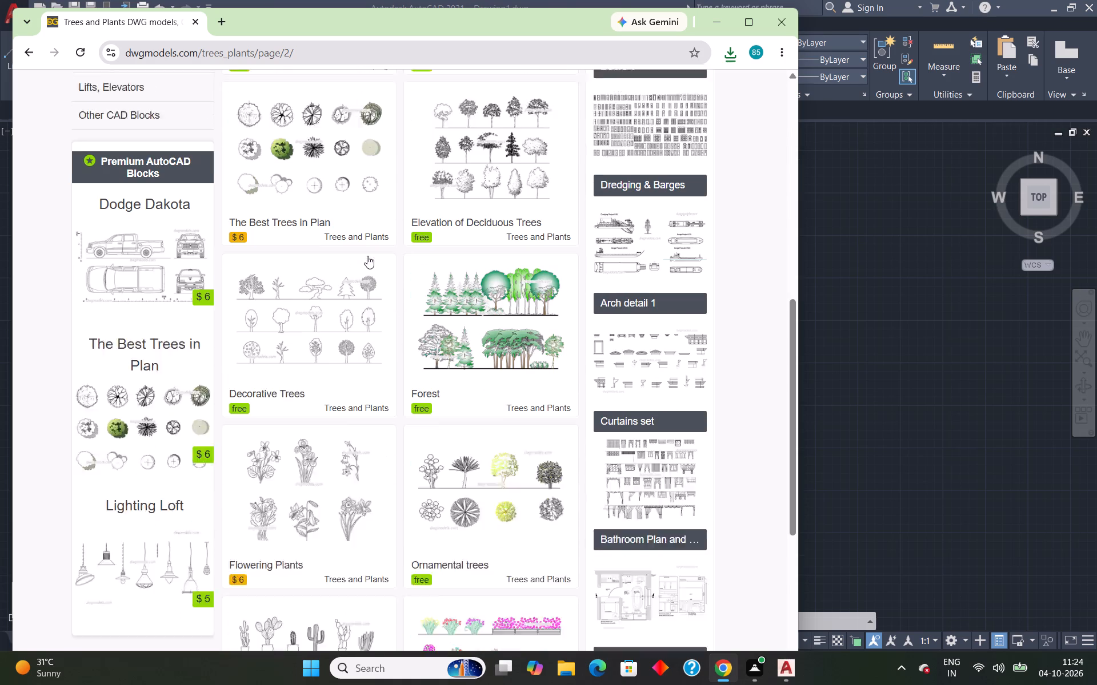
scroll(398, 349, down, 3)
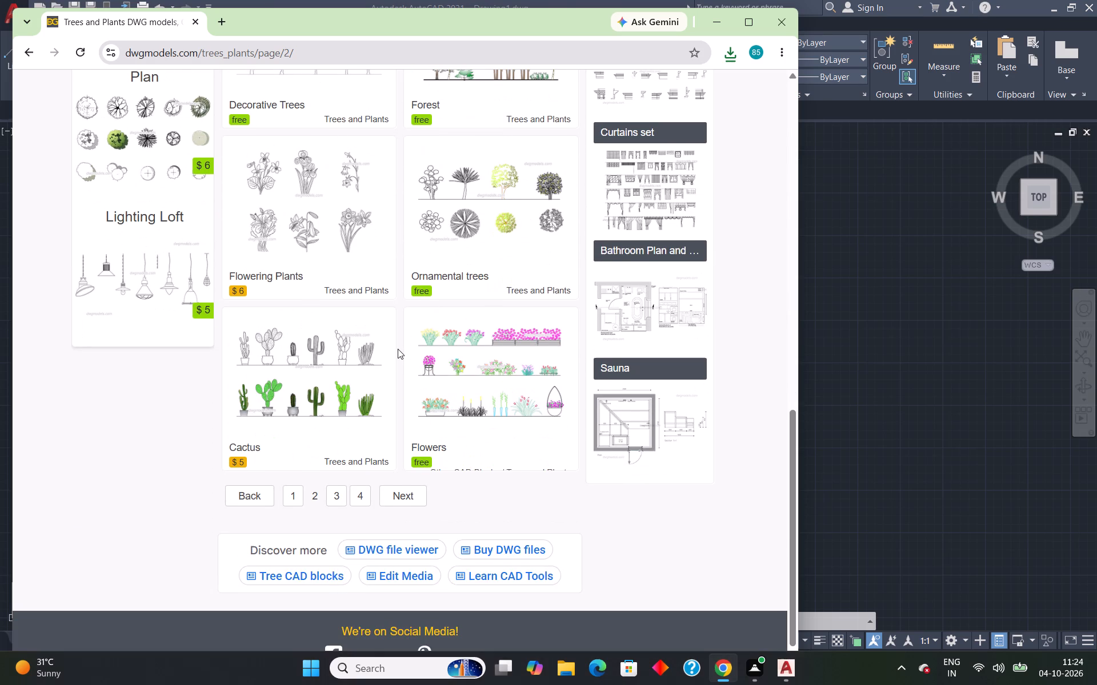
scroll(403, 362, down, 2)
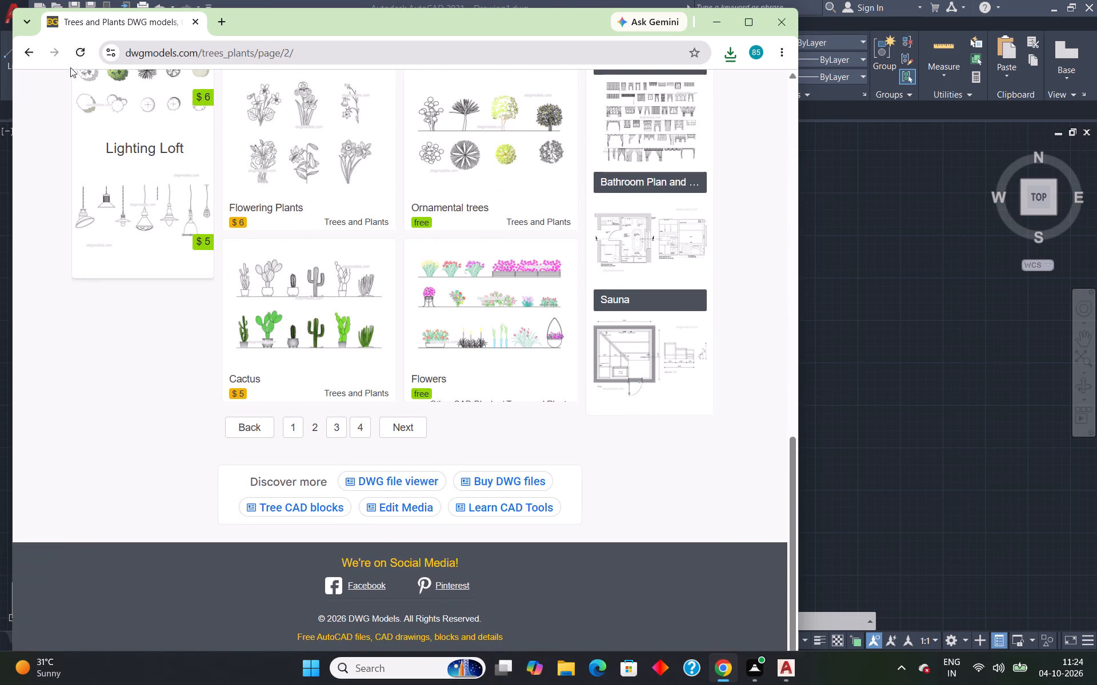
Return to the web search, search for "plants with flowers top view cad block" and open the dwgmodels.com Trees and Plants result, page 3.
click(29, 49)
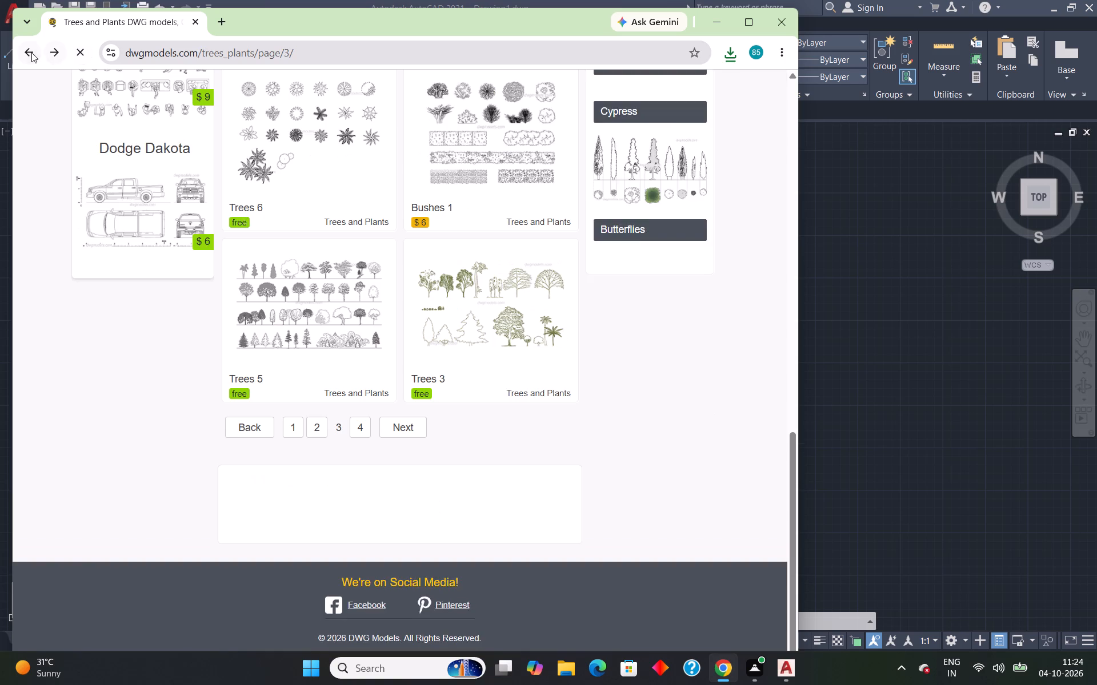
click(31, 53)
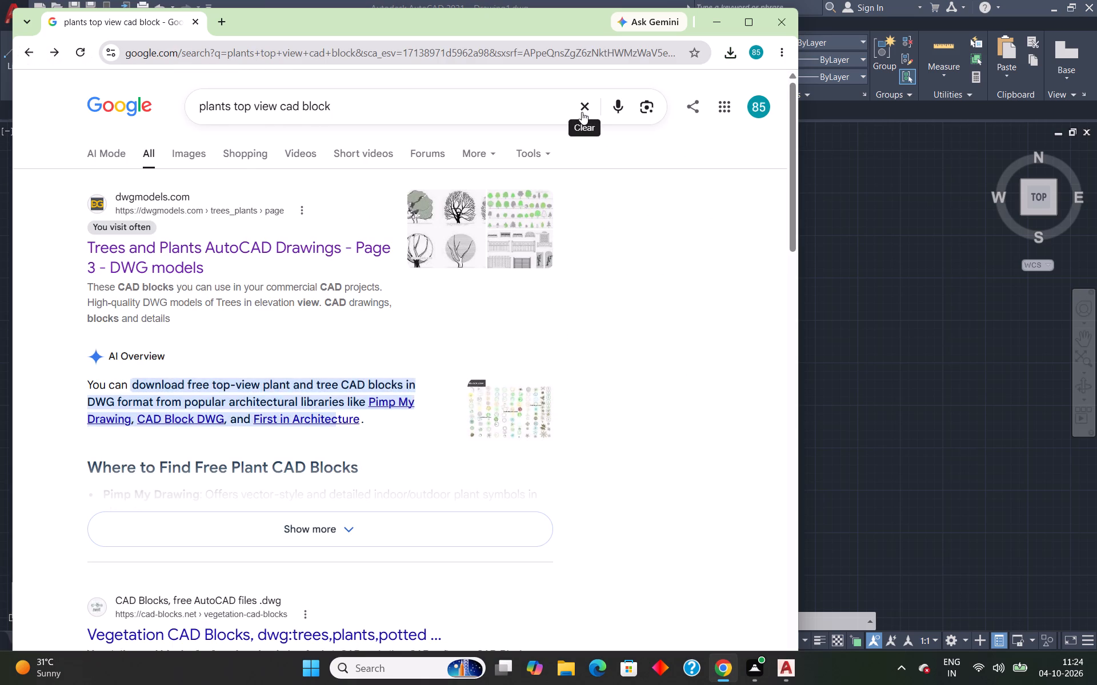
click(582, 112)
text(flo)
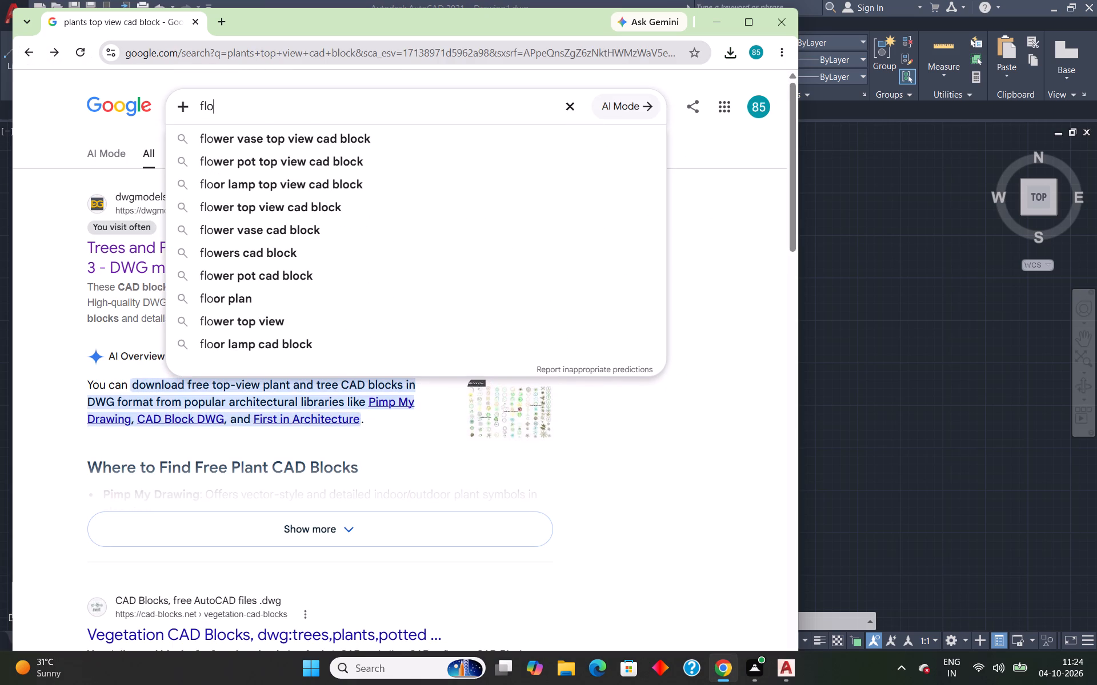
text(we)
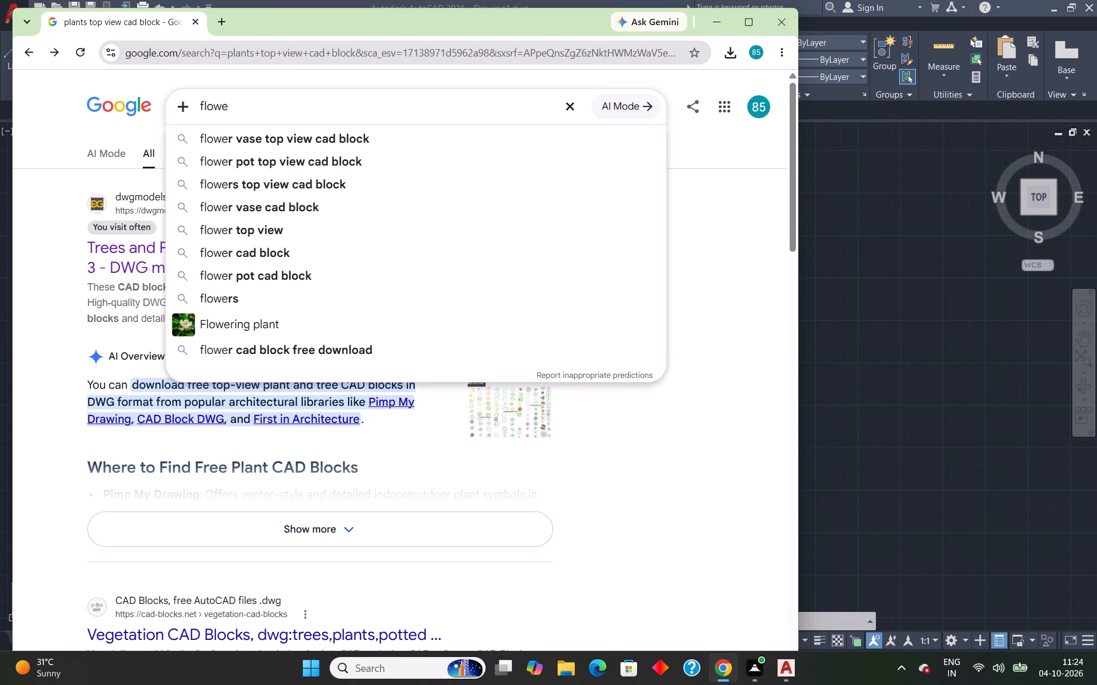
key(BackSpace)
key(BackSpace)
key(BackSpace)
key(BackSpace)
key(BackSpace)
text(plants with)
key(space)
text(flowers top vi)
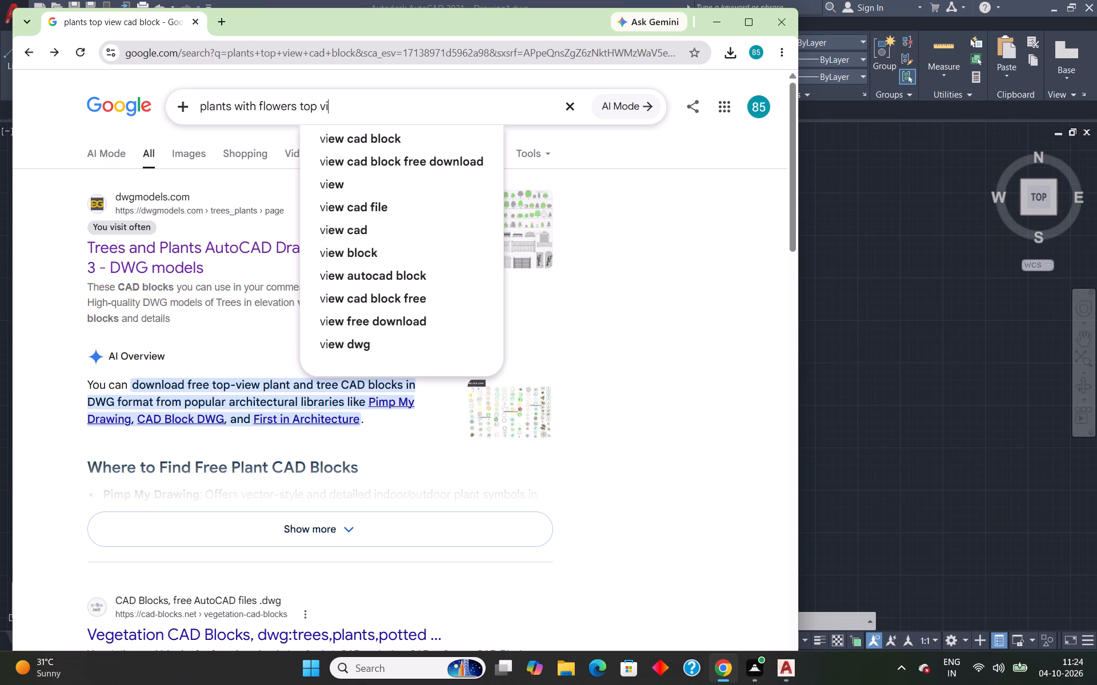
text(ew ca)
key(d)
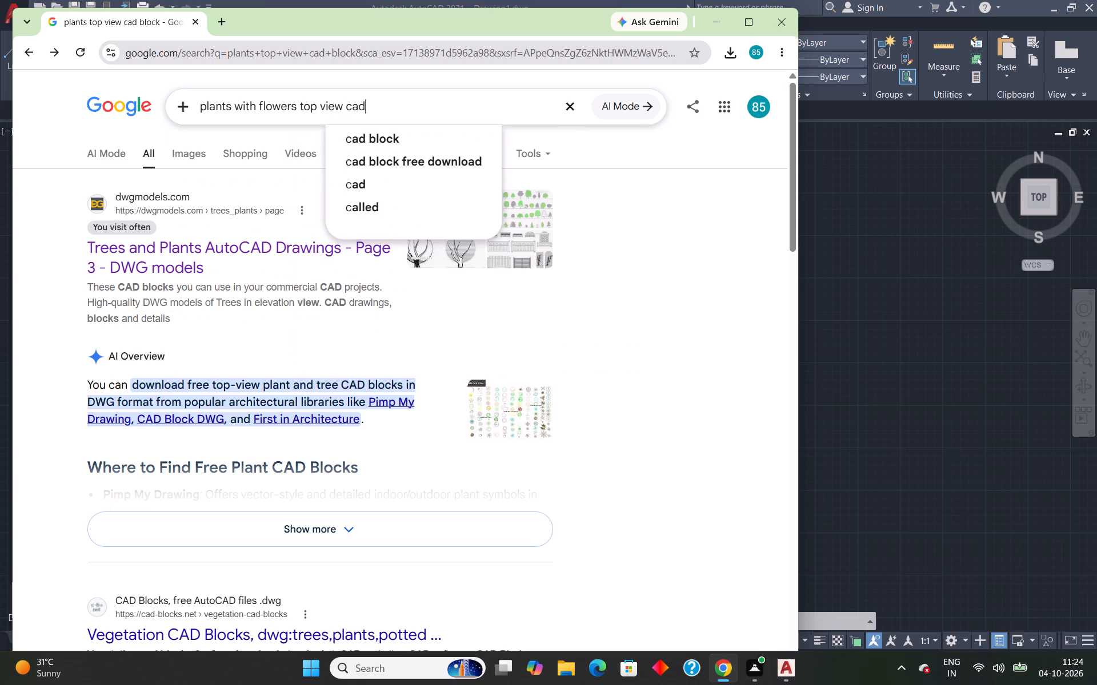
key(space)
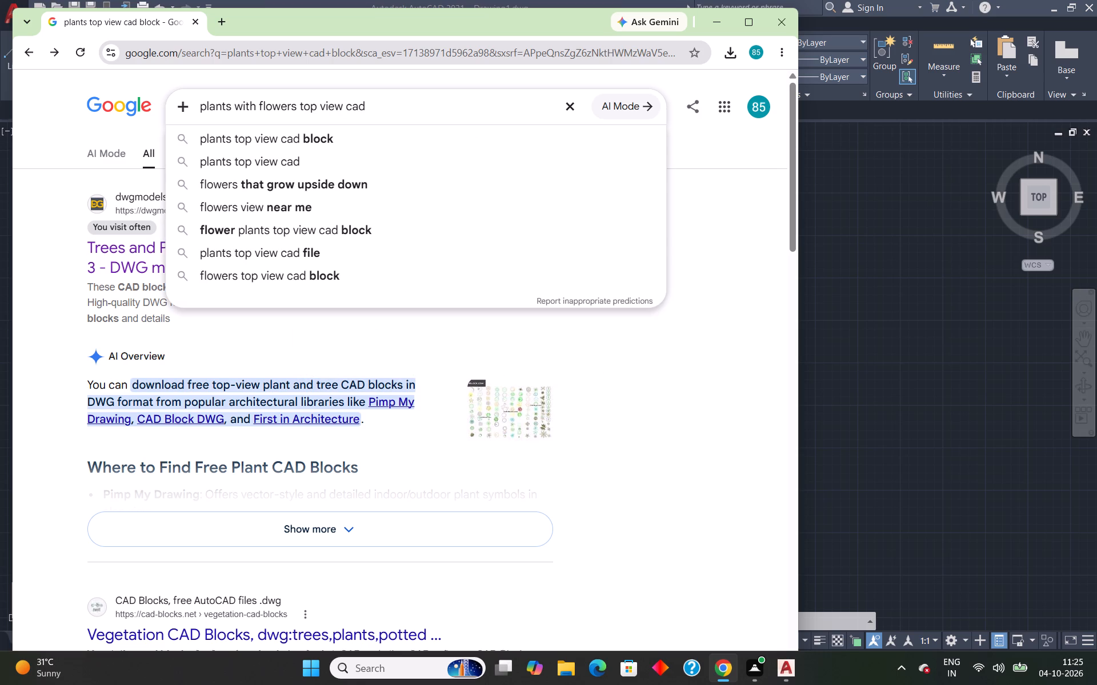
text(block)
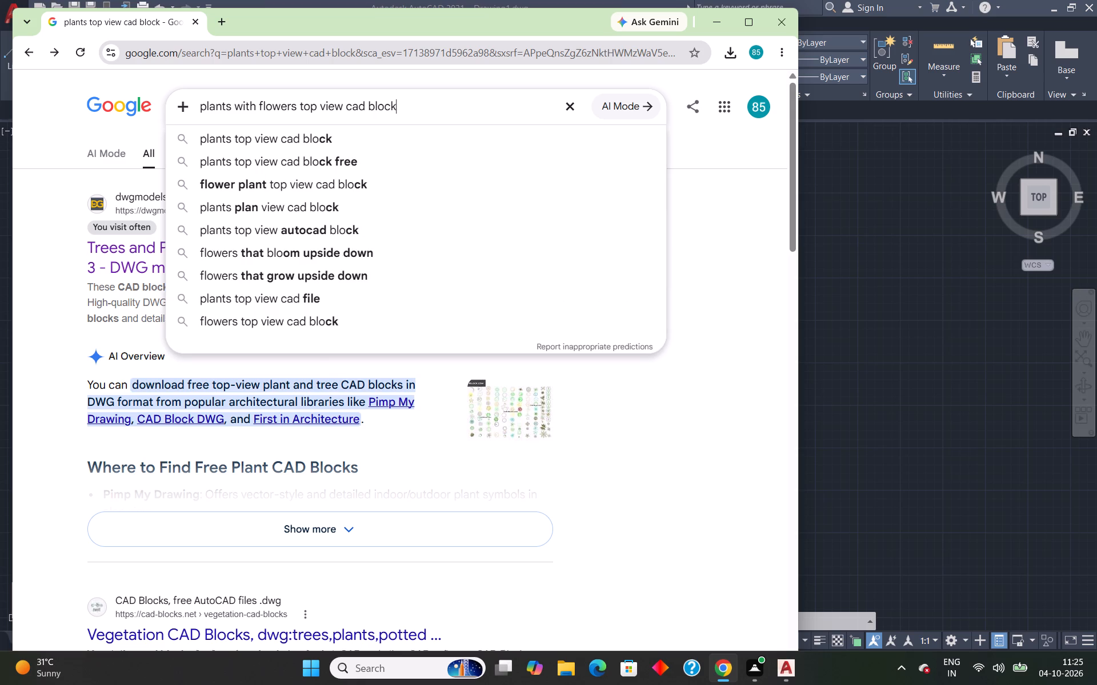
key(Return)
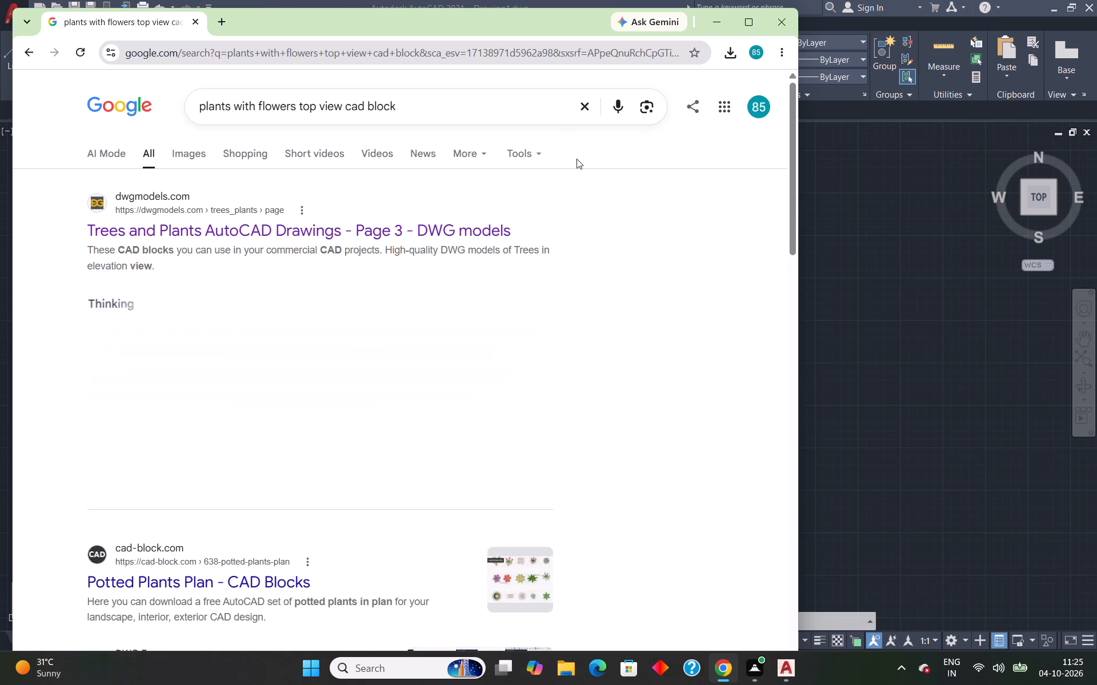
click(441, 231)
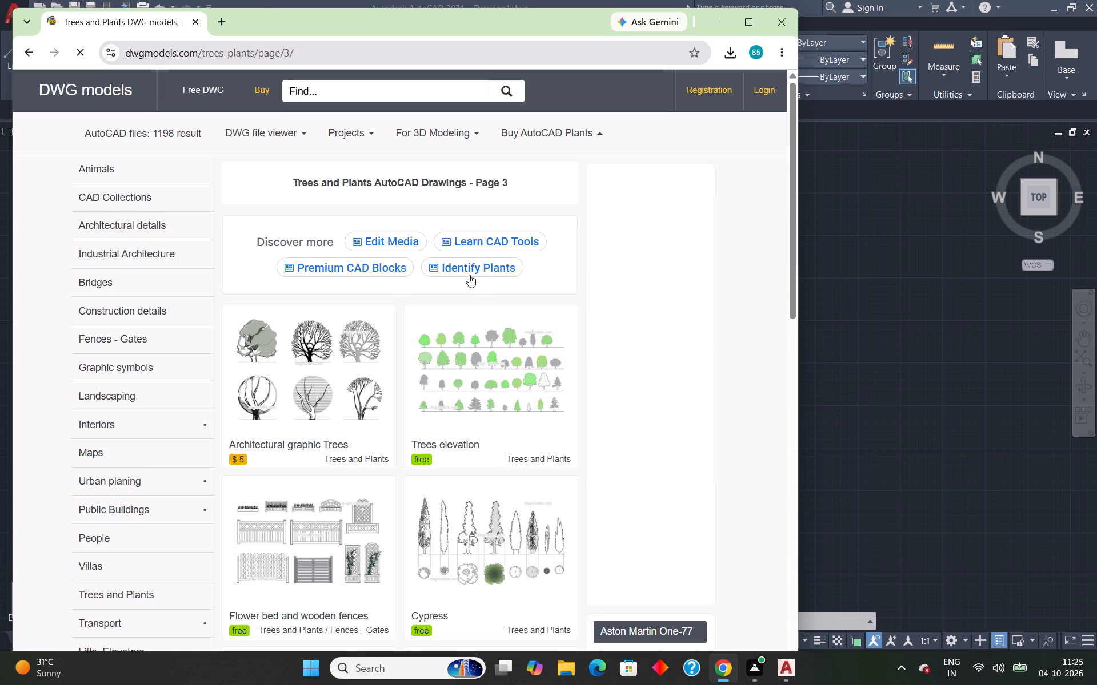
Look through page 3 and page 1 of the Trees and Plants drawings for free top-view plant blocks.
scroll(472, 303, down, 7)
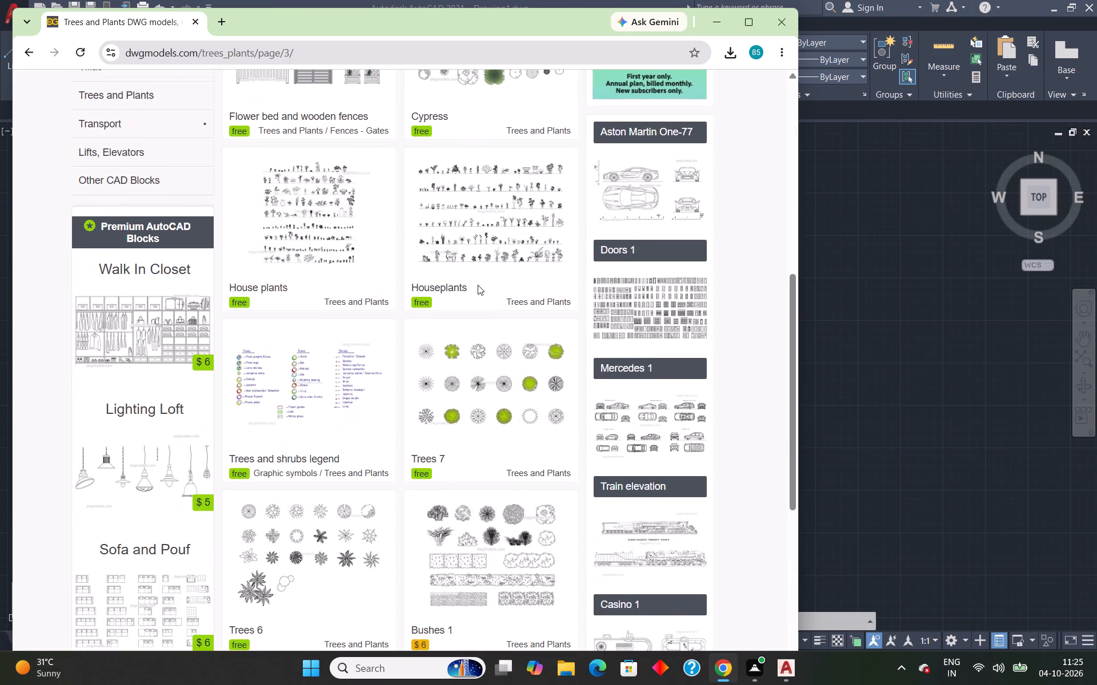
scroll(478, 285, down, 5)
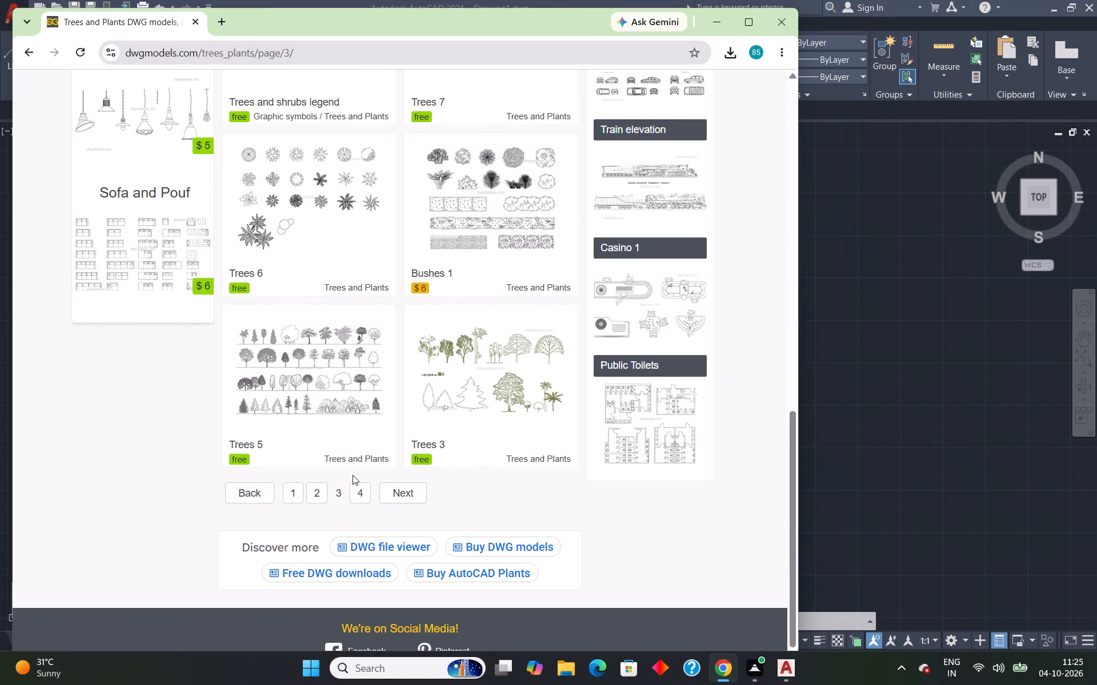
click(290, 492)
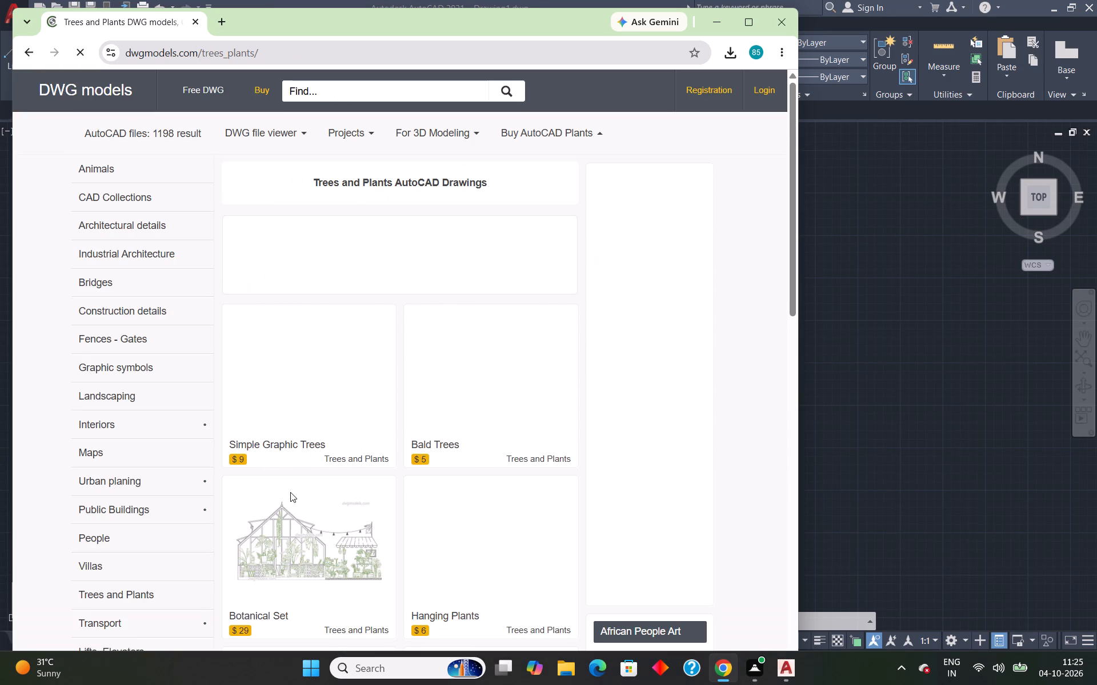
scroll(426, 348, down, 6)
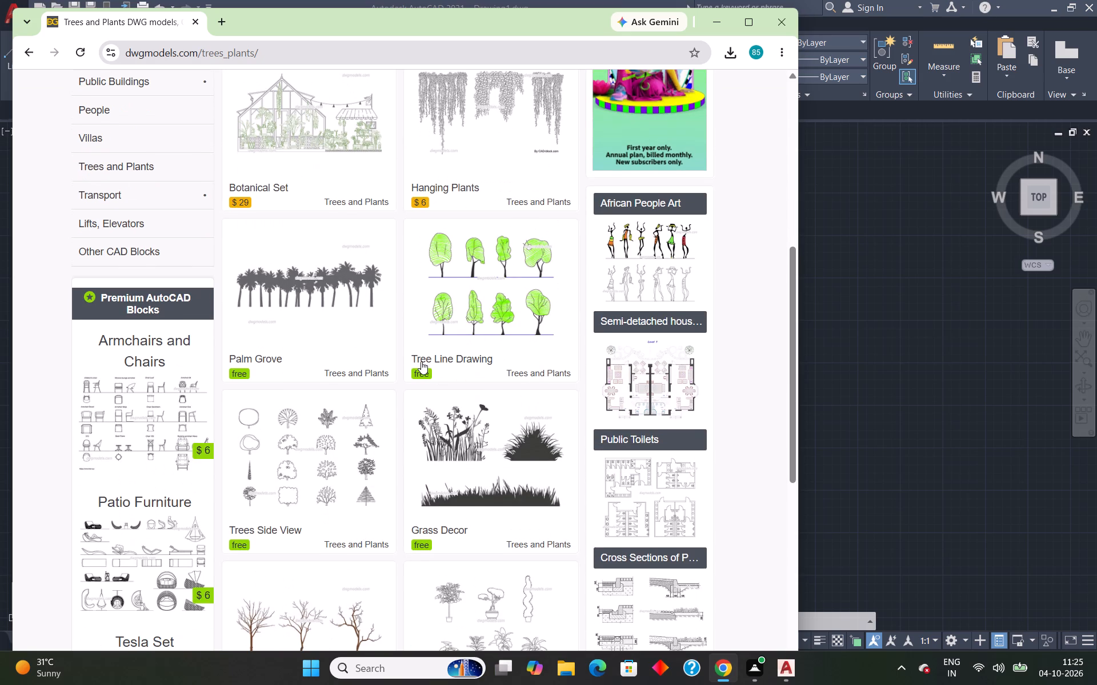
scroll(421, 361, down, 5)
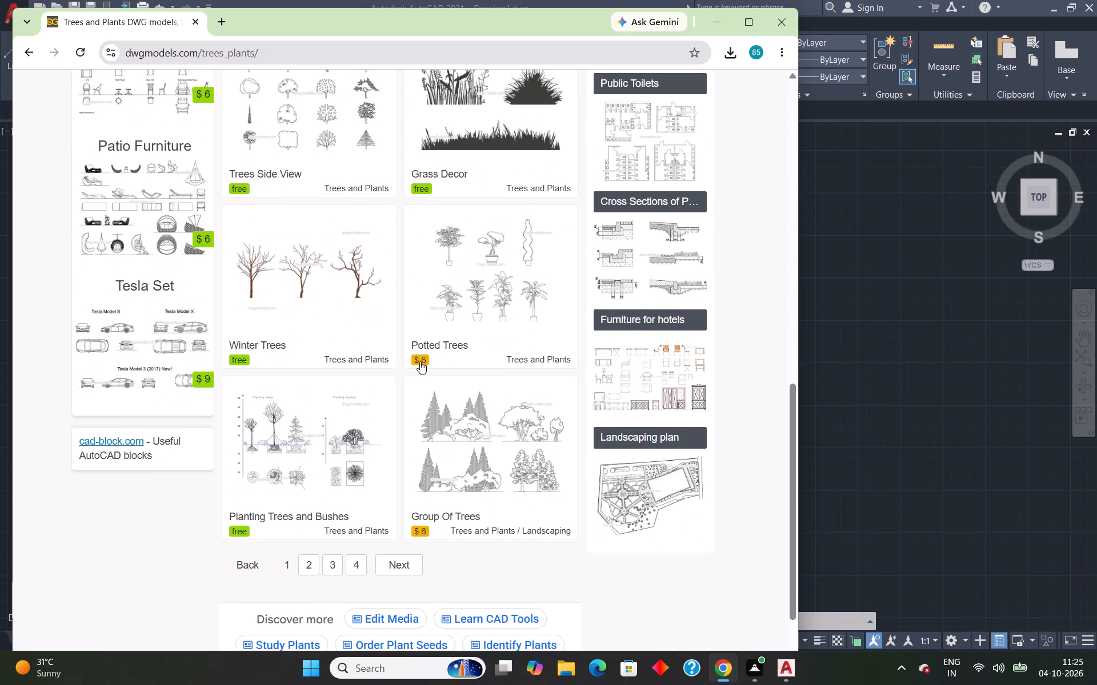
scroll(420, 361, down, 1)
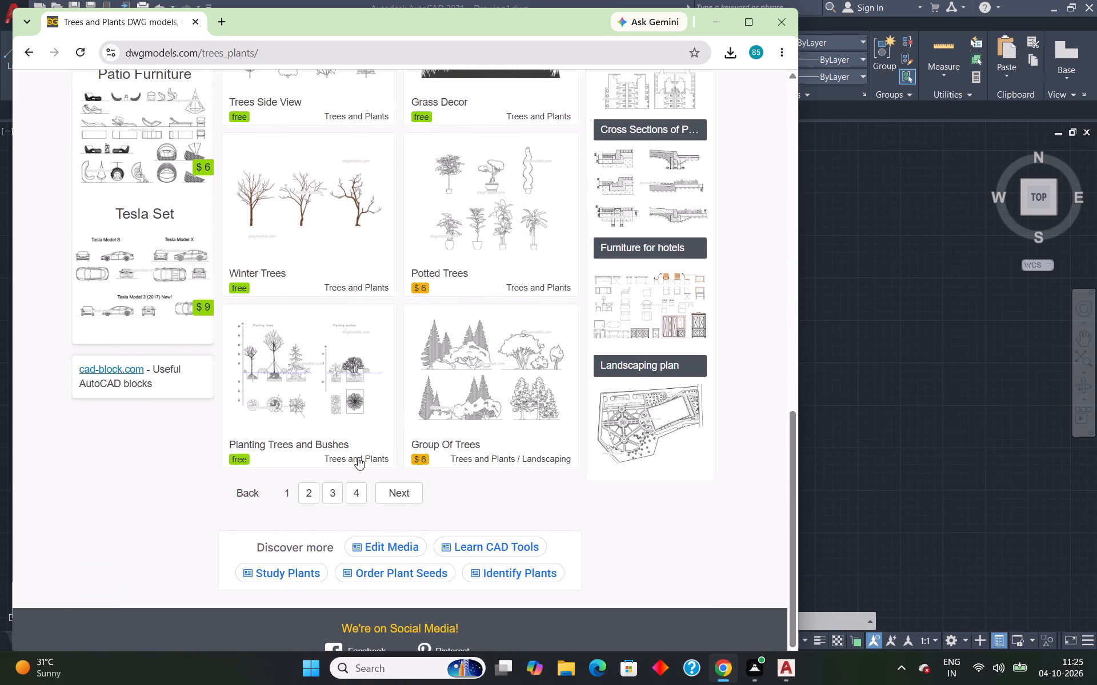
Look through pages 2 and 4 of the Trees and Plants drawings for free top-view plant blocks.
click(309, 490)
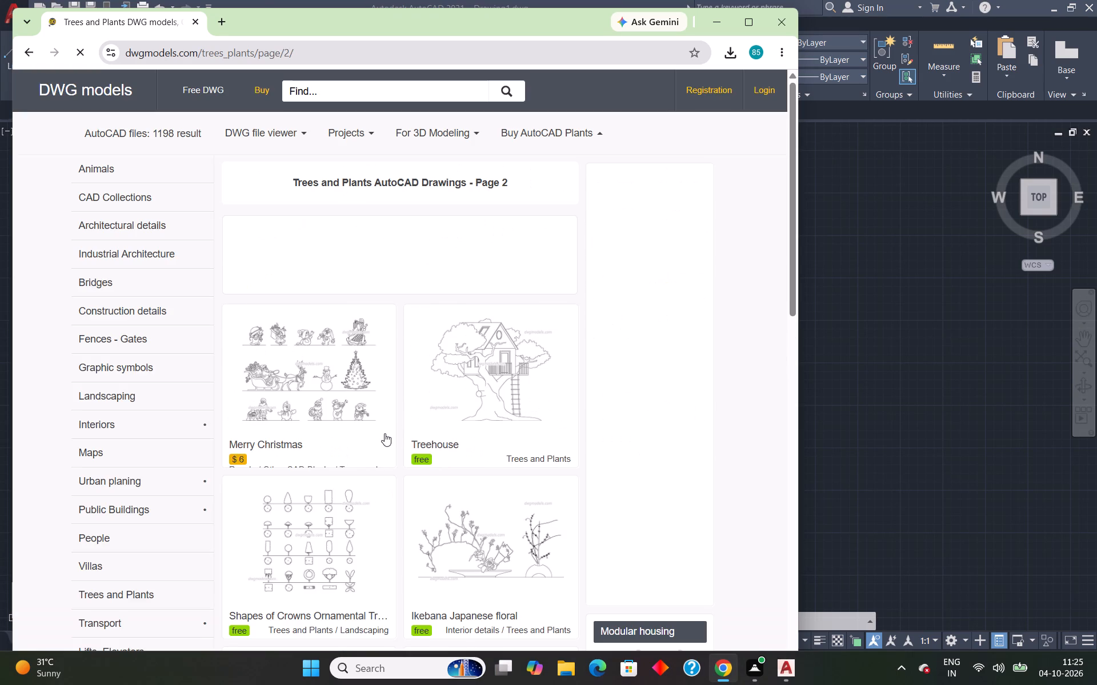
scroll(384, 424, down, 11)
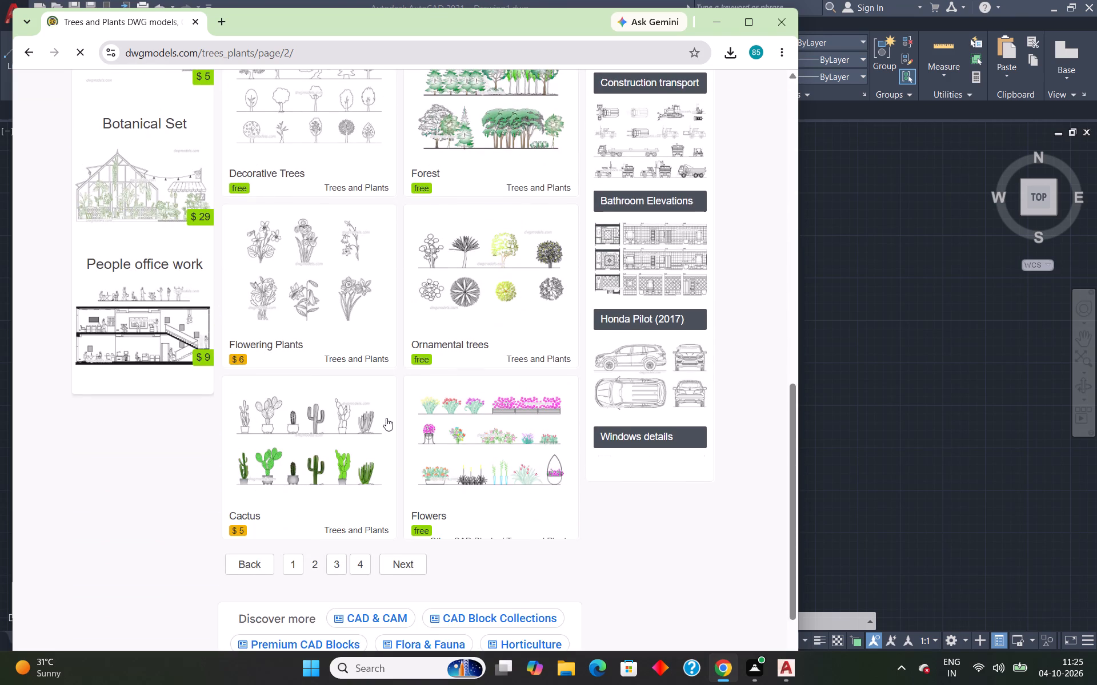
scroll(386, 418, down, 3)
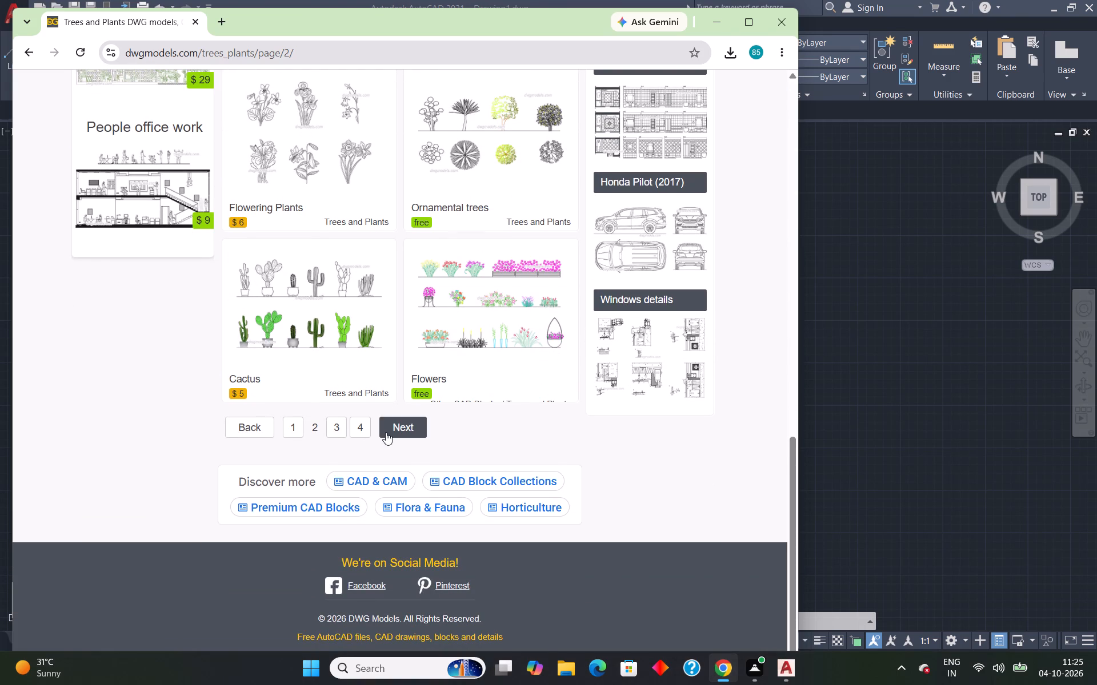
click(363, 434)
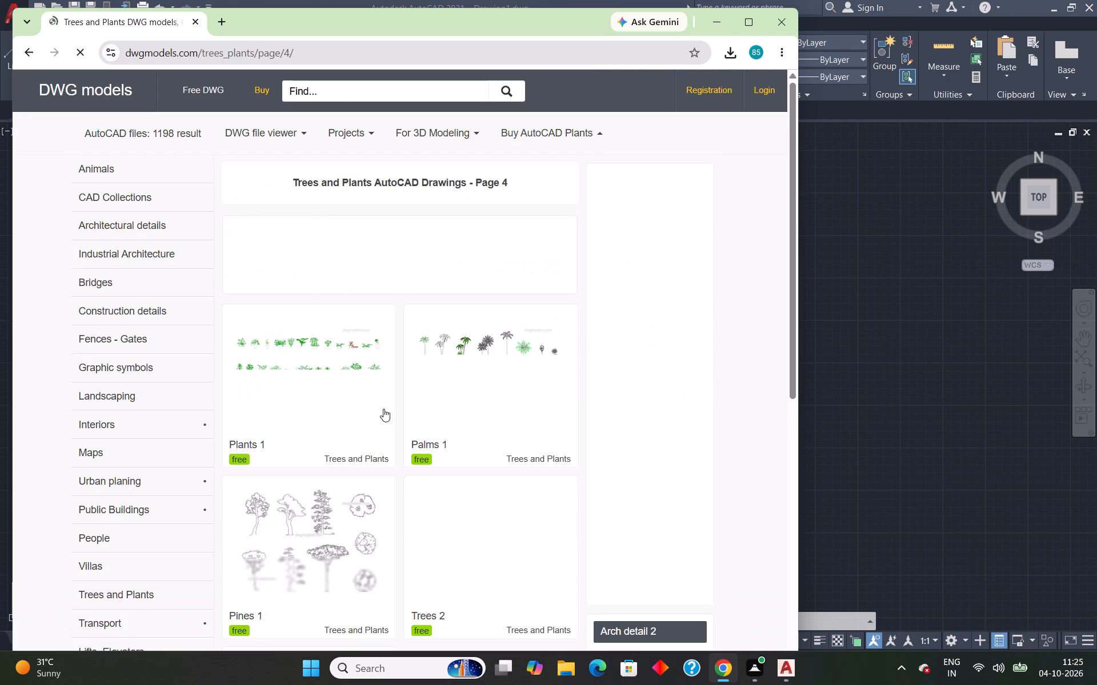
scroll(384, 406, down, 7)
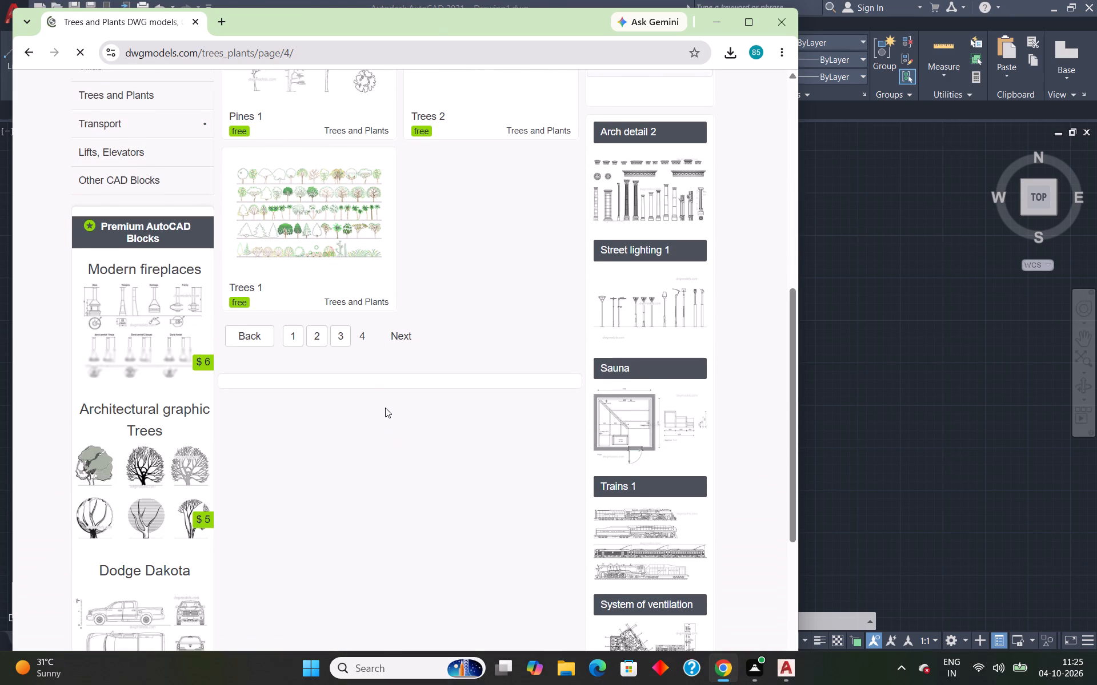
click(391, 336)
click(400, 341)
double_click(408, 339)
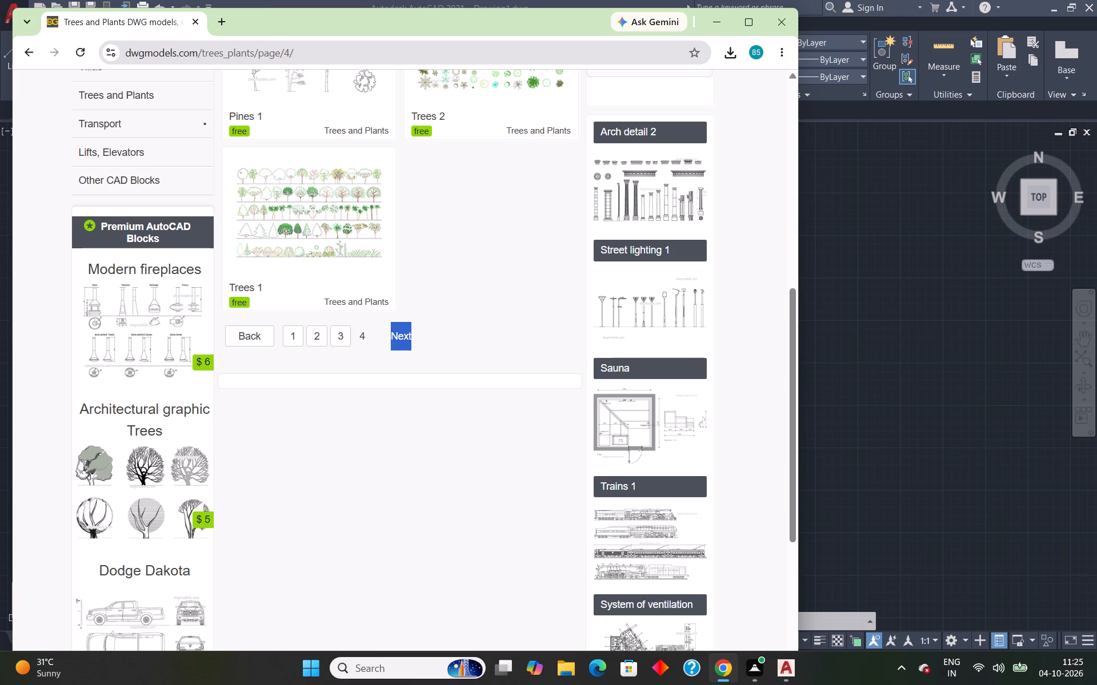
Go back to page 3, open the free Trees 6 drawing and examine it along with the related models listed below it.
click(337, 339)
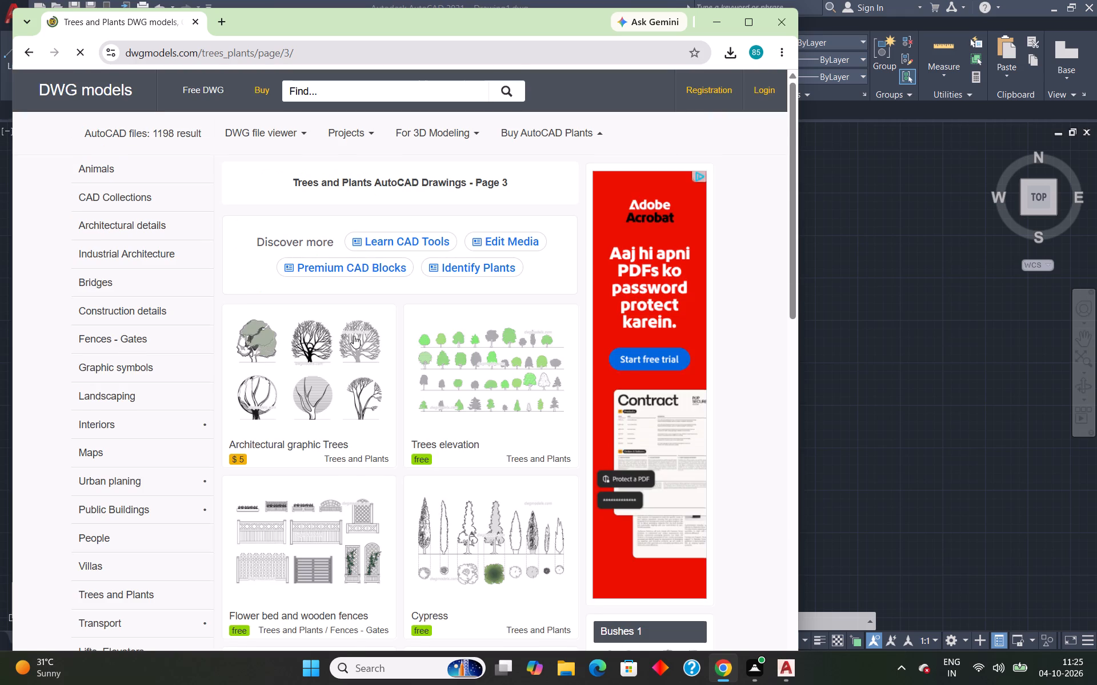
scroll(355, 337, down, 8)
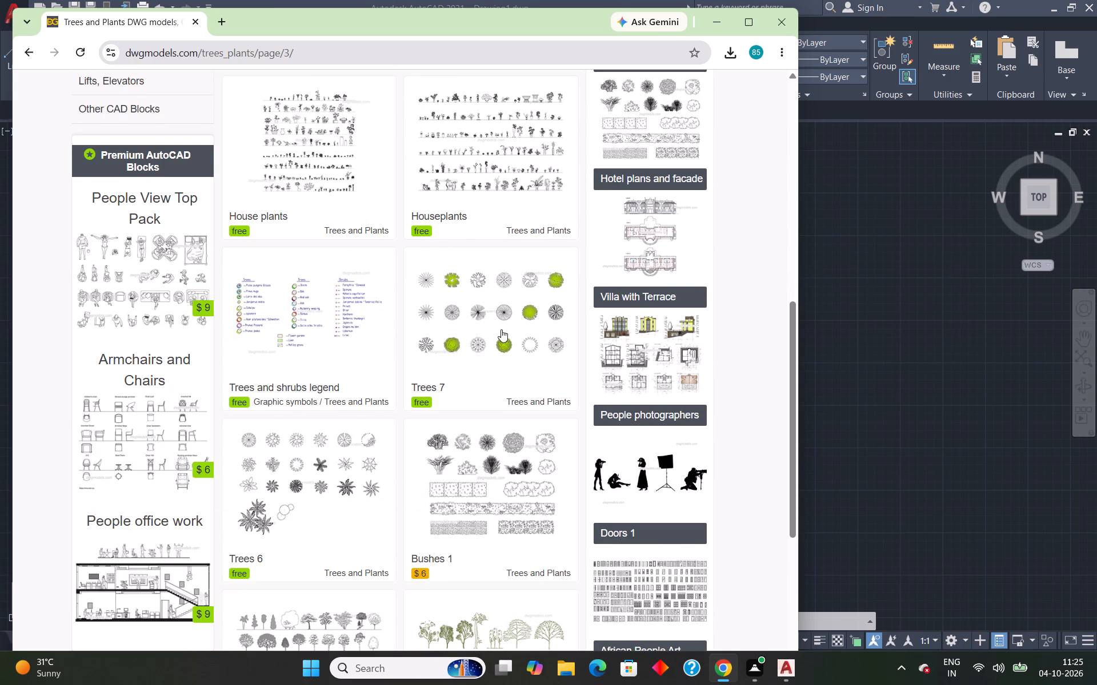
scroll(350, 471, down, 1)
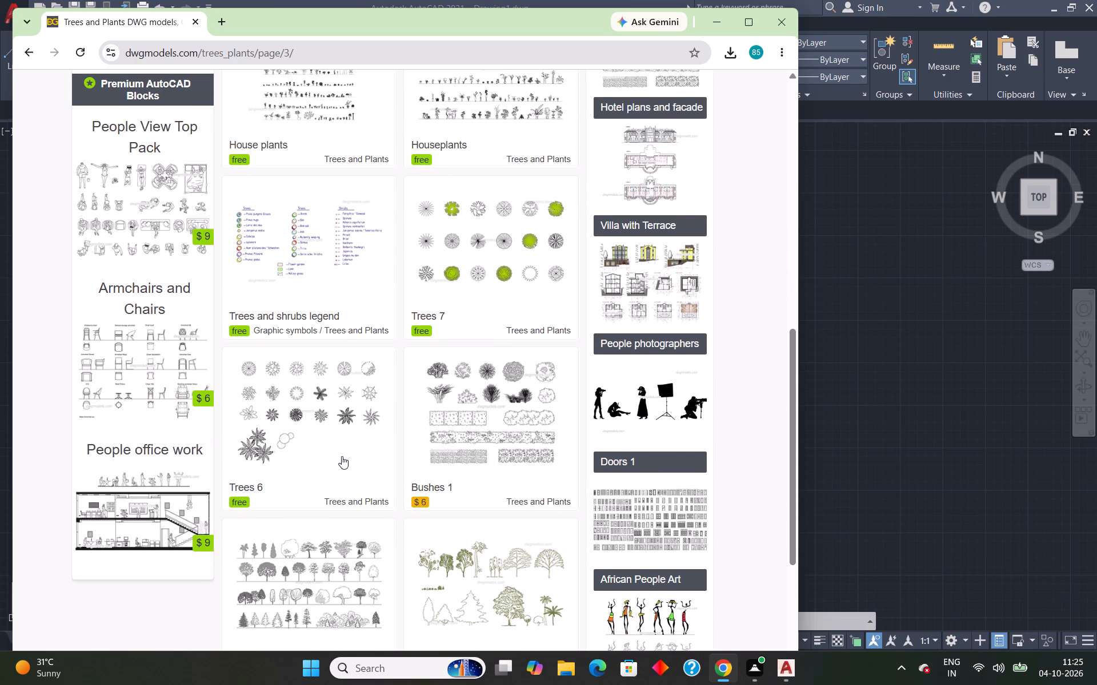
scroll(342, 456, up, 1)
click(334, 471)
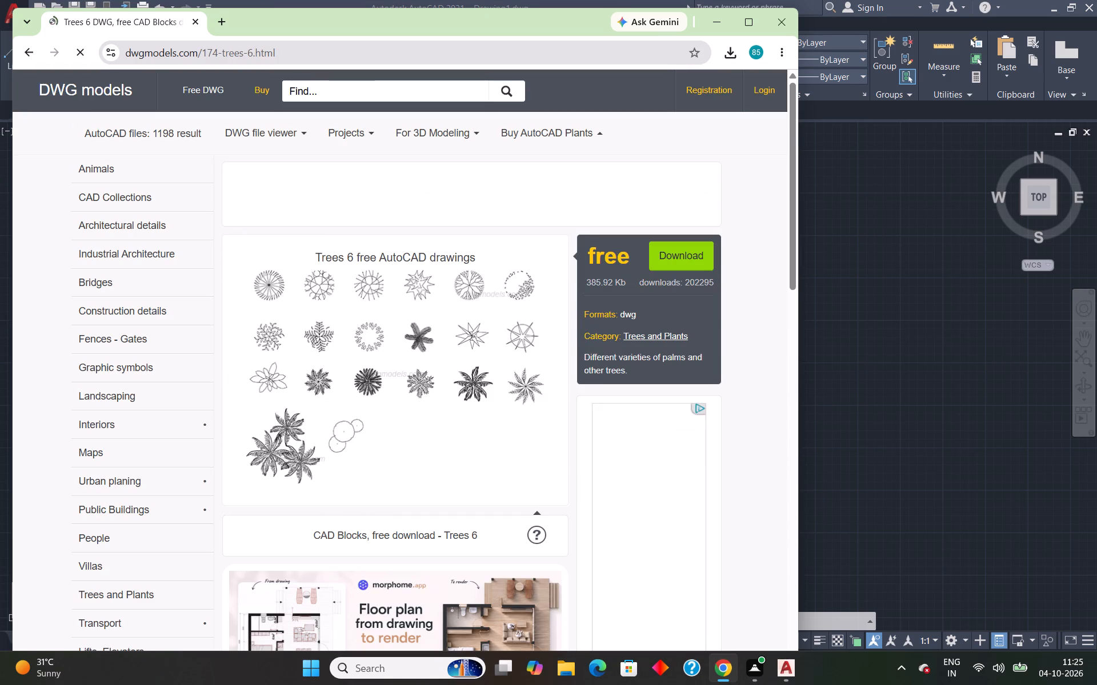
scroll(473, 429, down, 9)
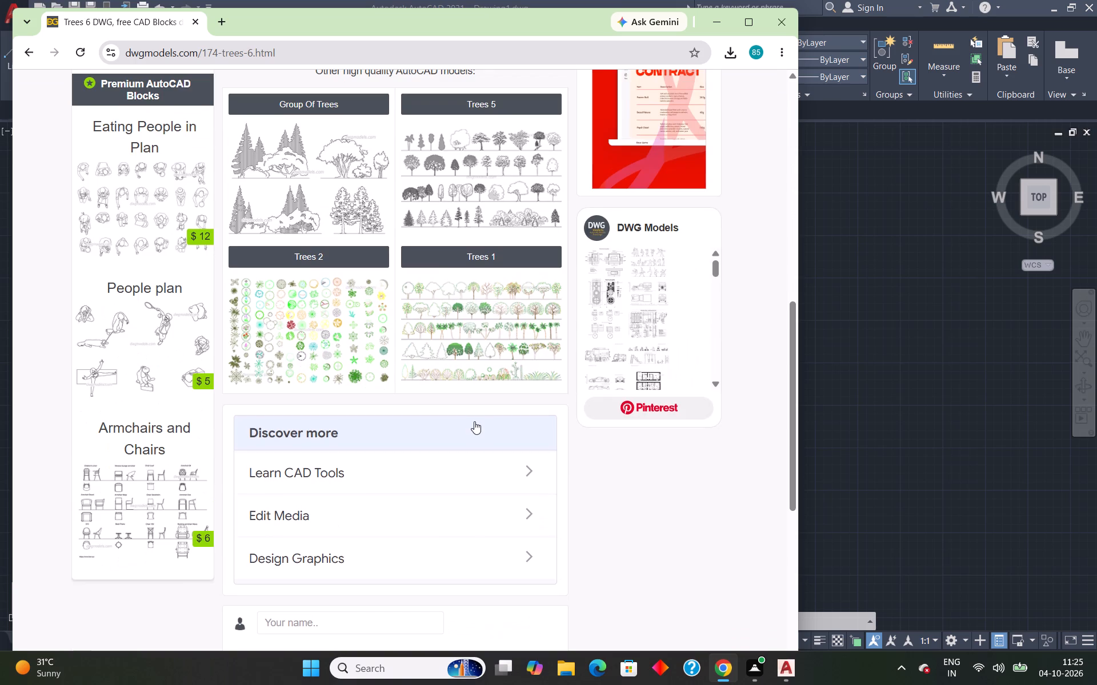
Open the related Trees 2 drawing, download its free DWG file and close the browser to return to the floor plan.
click(359, 366)
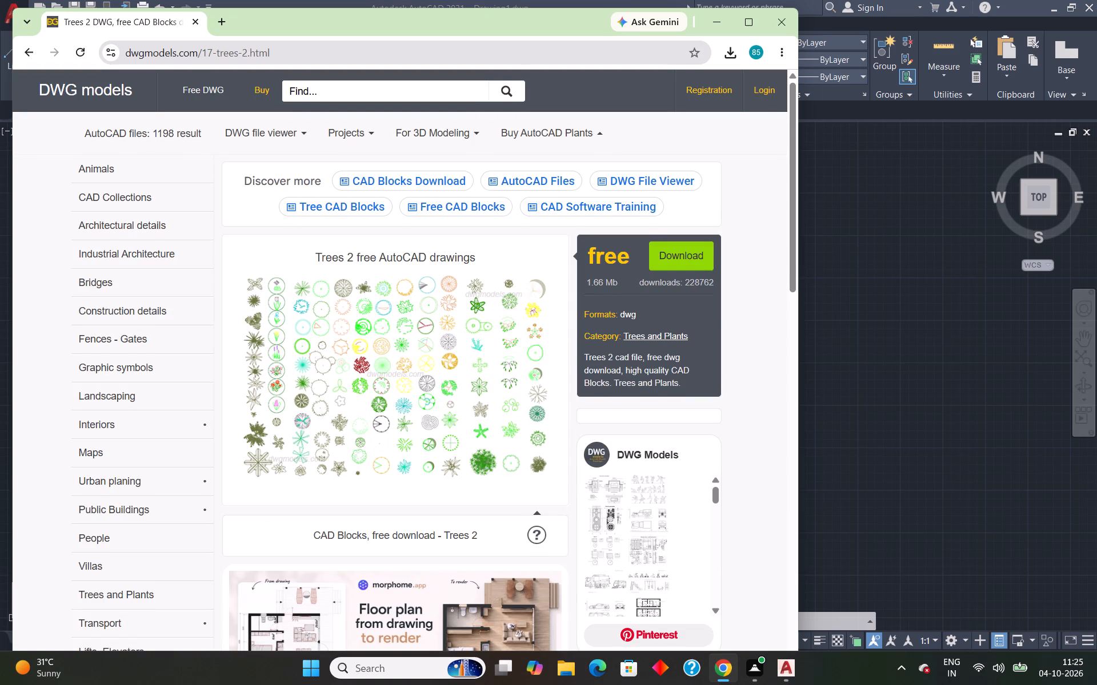
scroll(533, 396, down, 10)
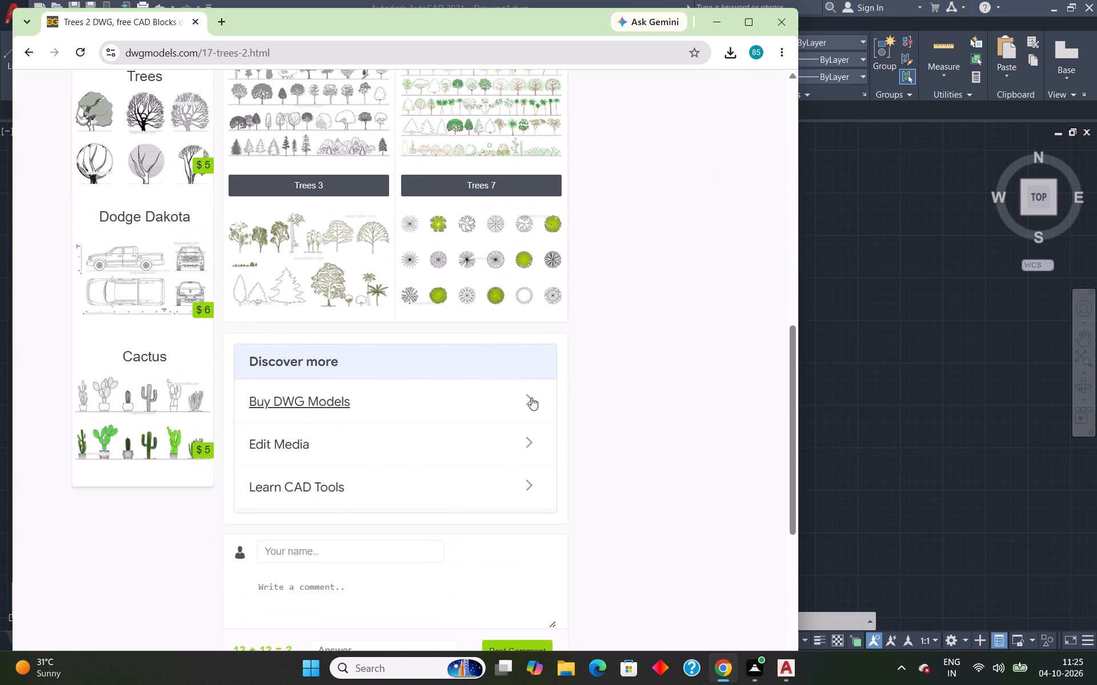
scroll(531, 376, up, 9)
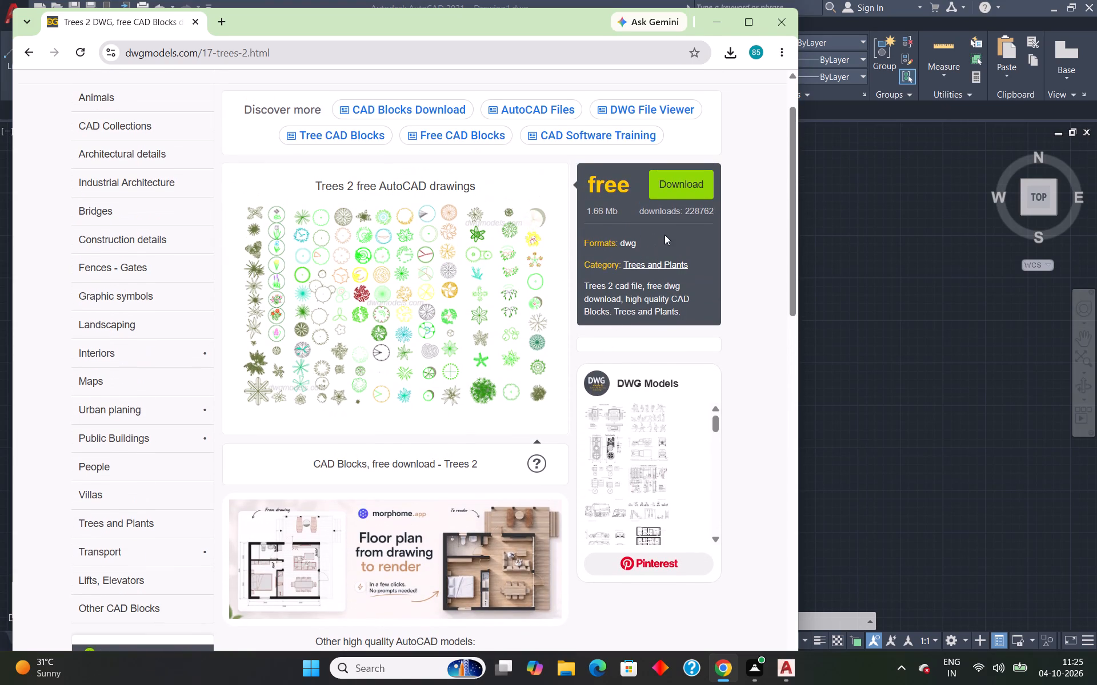
click(699, 179)
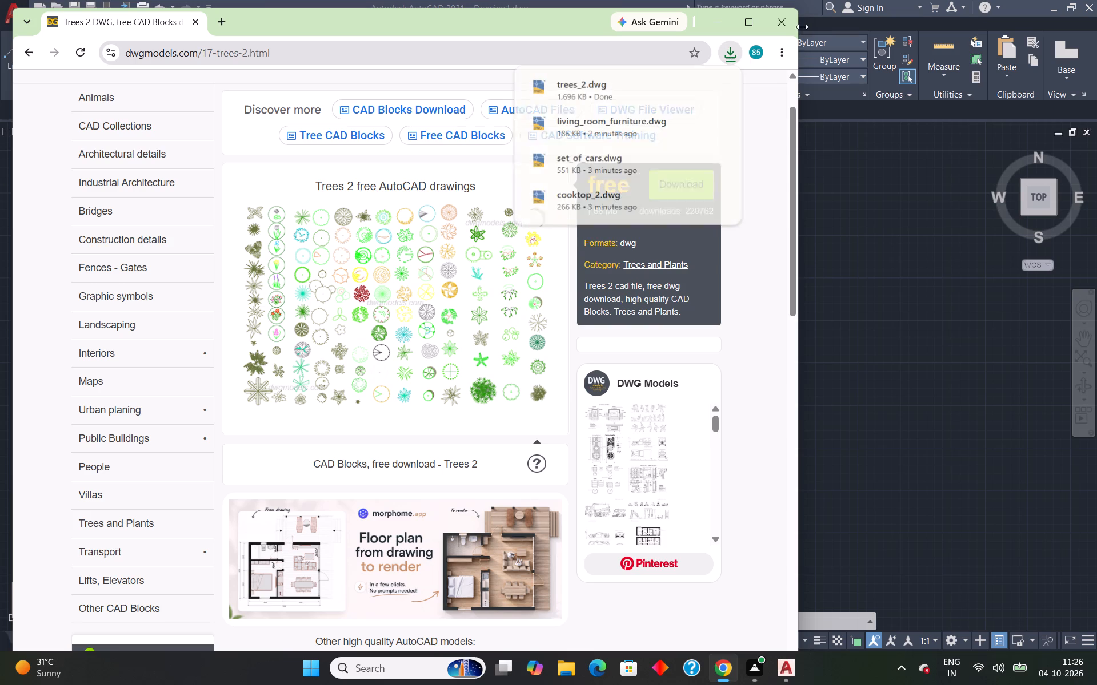
click(783, 27)
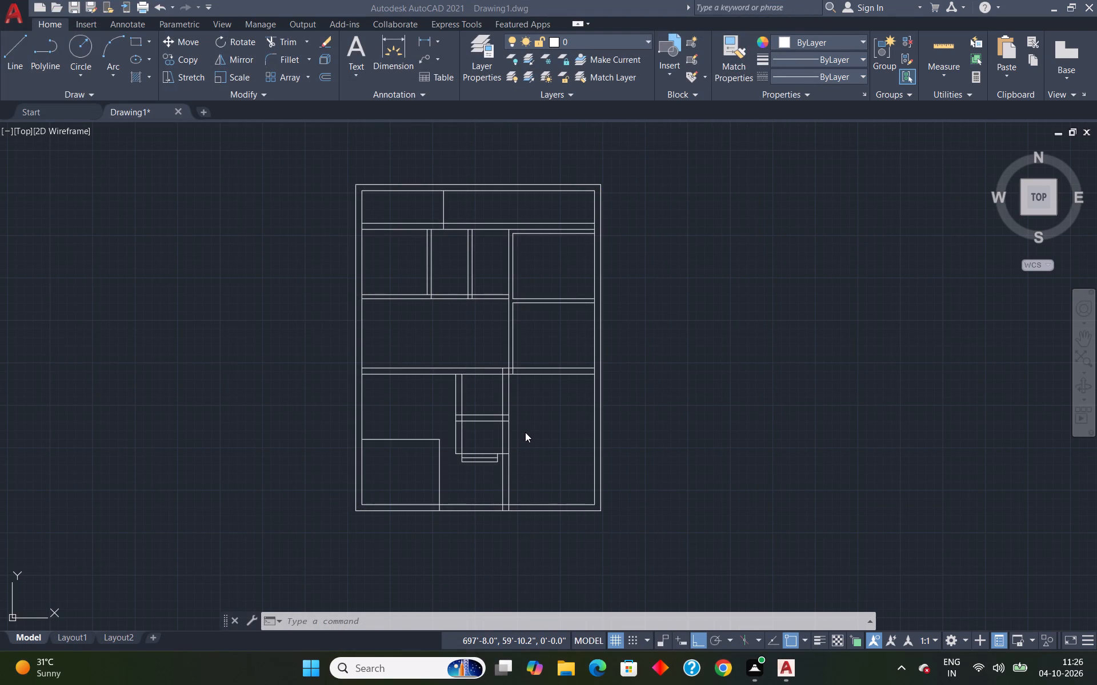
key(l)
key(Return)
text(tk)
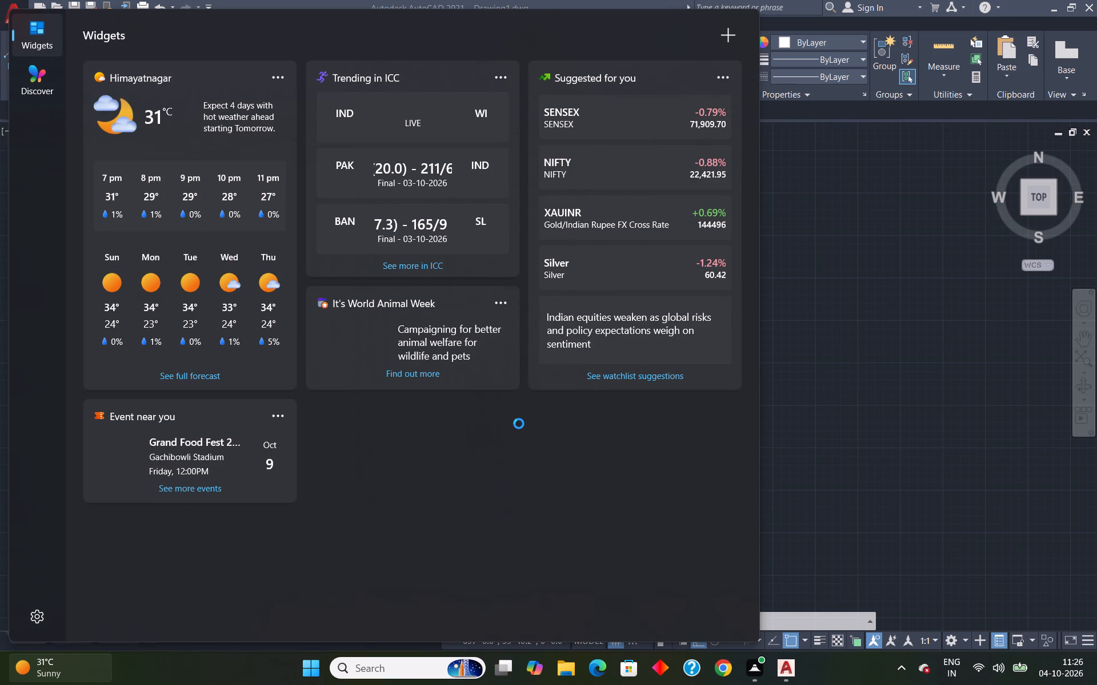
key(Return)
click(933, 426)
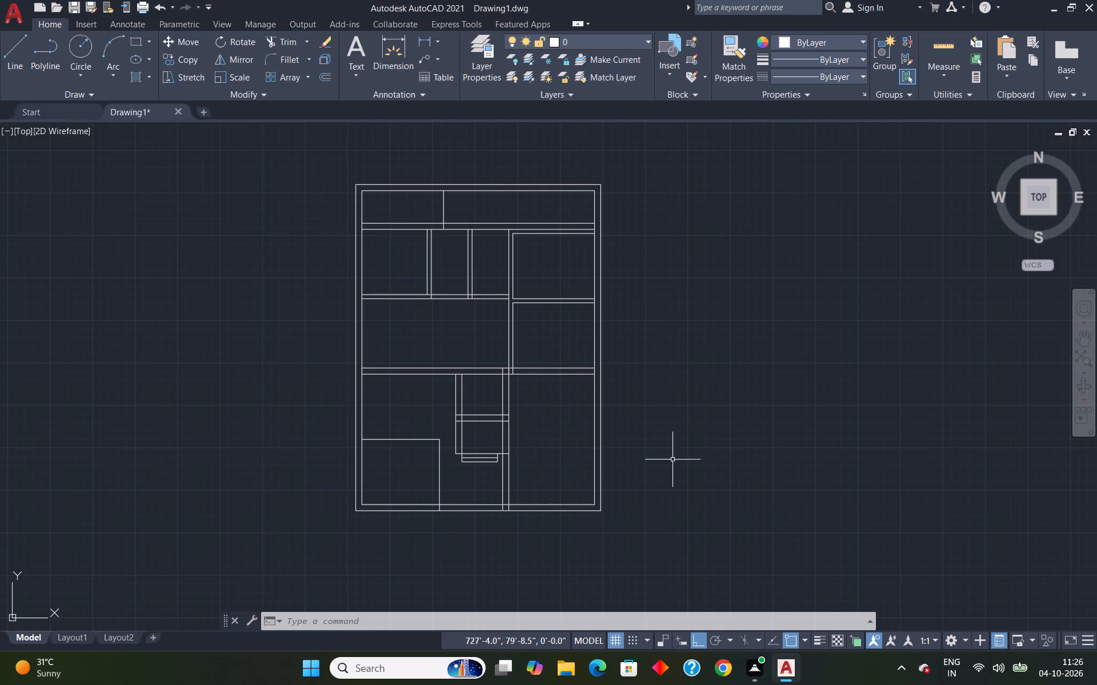
Start a line with tracking (tk), using the lower-left inner corner of the plan's upper-right room as the first tracking point.
key(l)
key(Return)
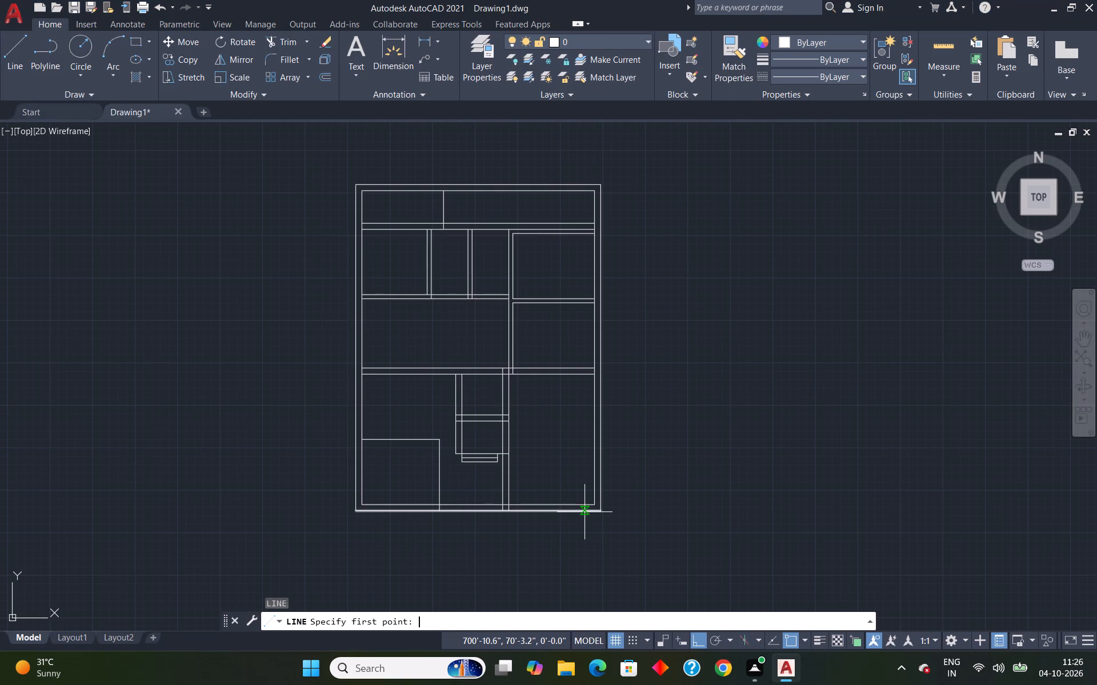
text(tk)
key(Return)
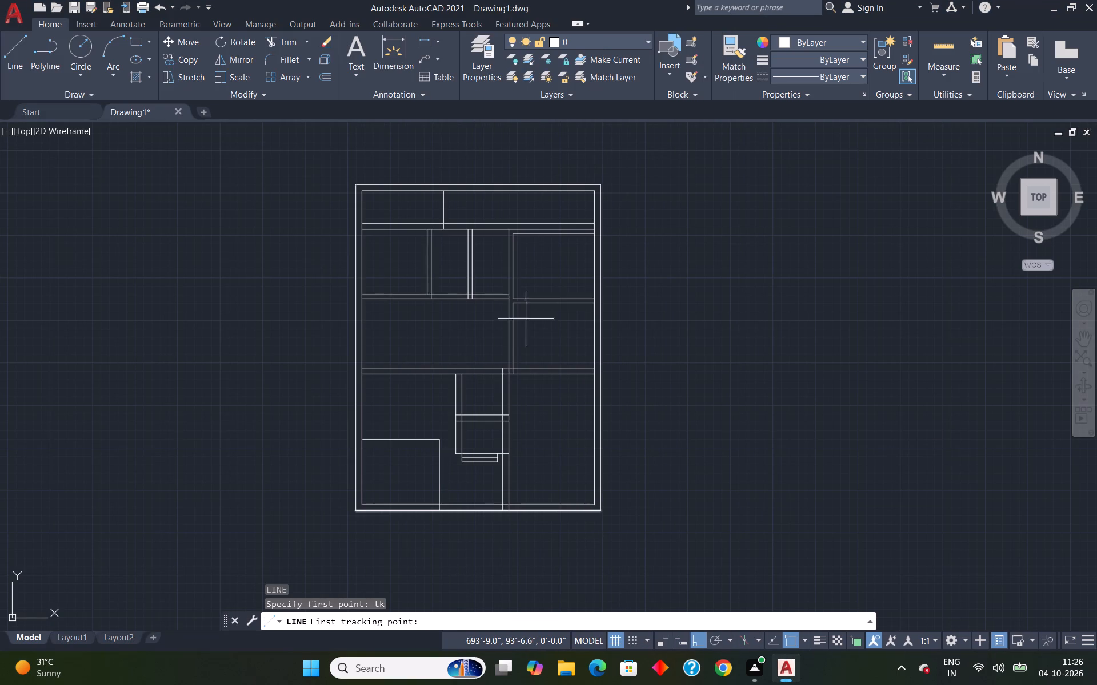
scroll(479, 185, up, 2)
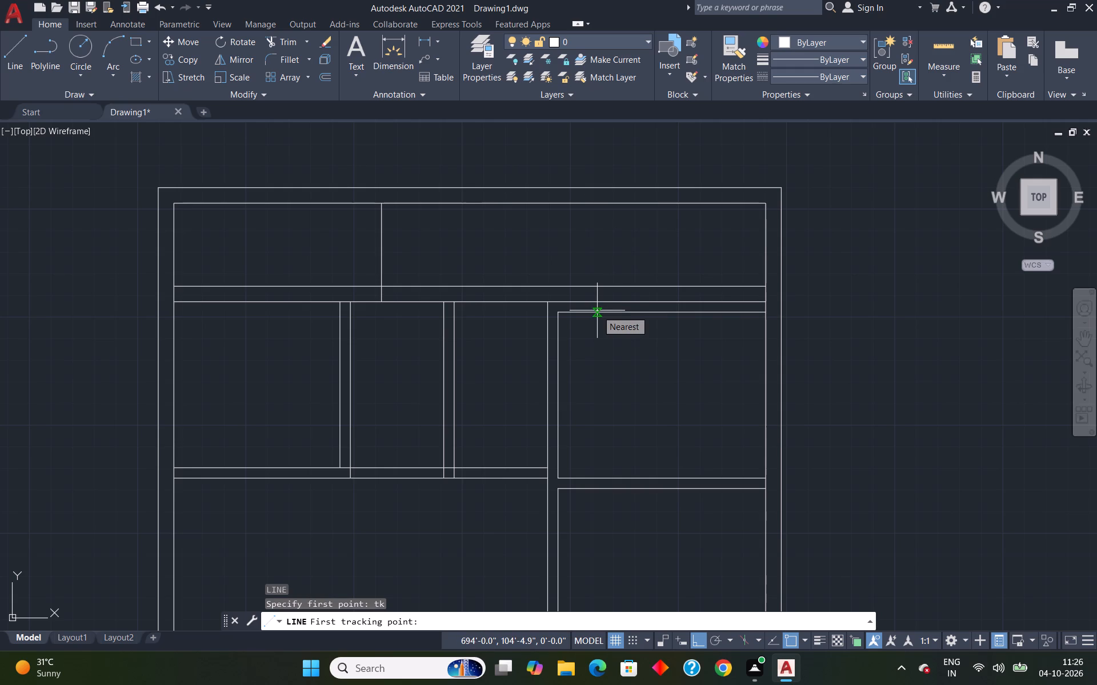
scroll(566, 480, up, 1)
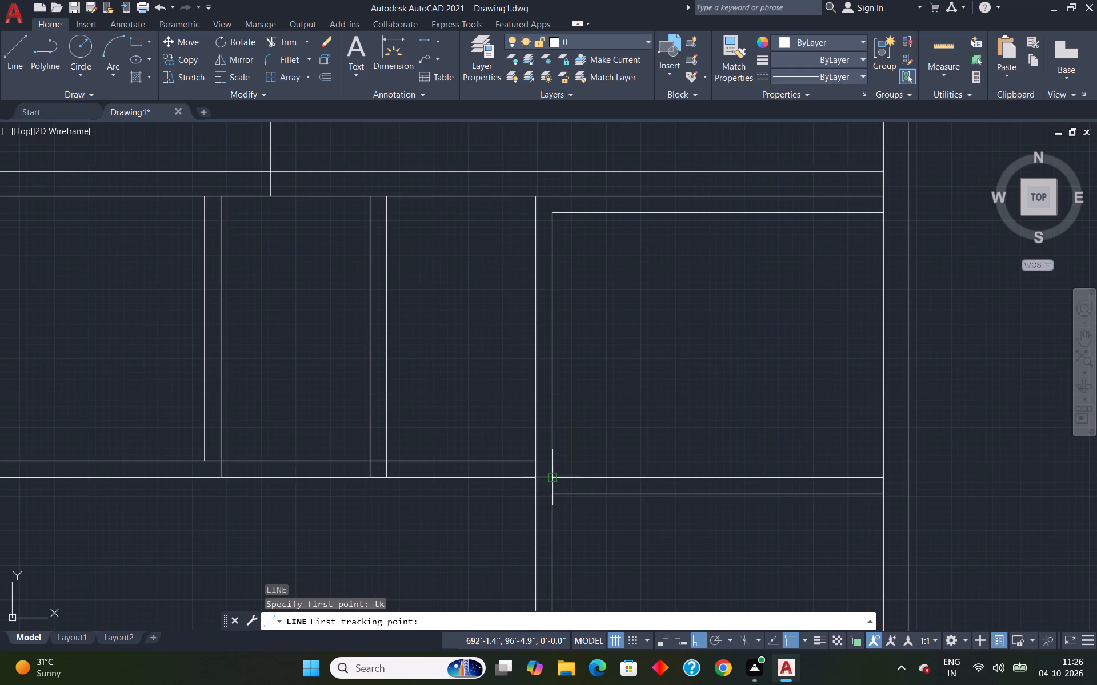
click(551, 475)
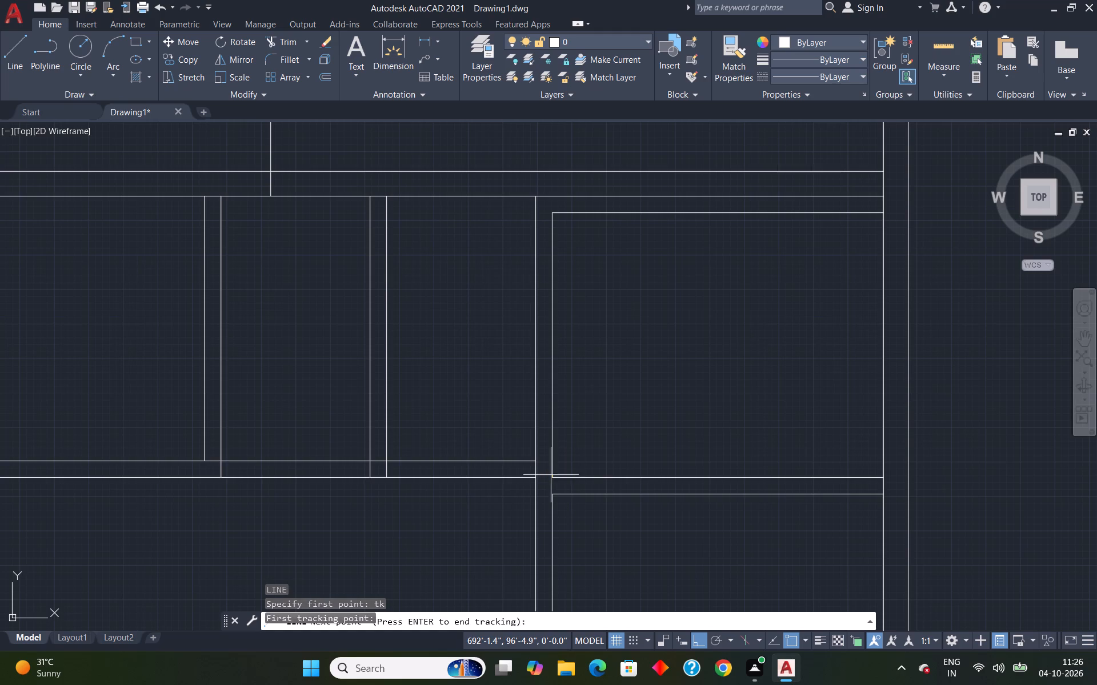
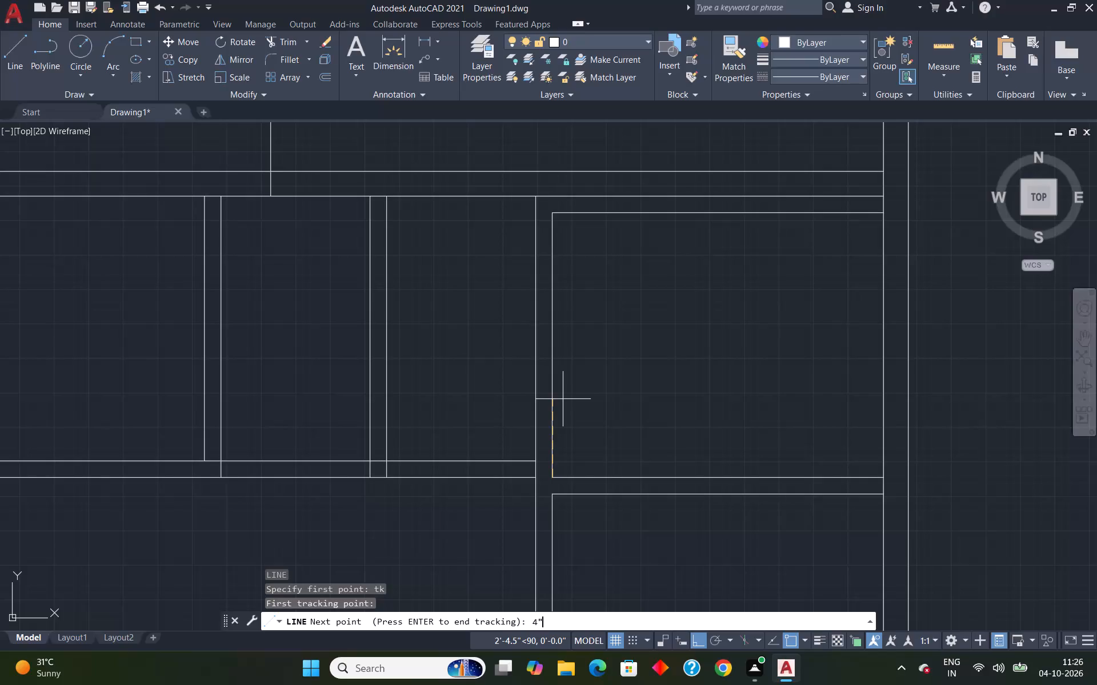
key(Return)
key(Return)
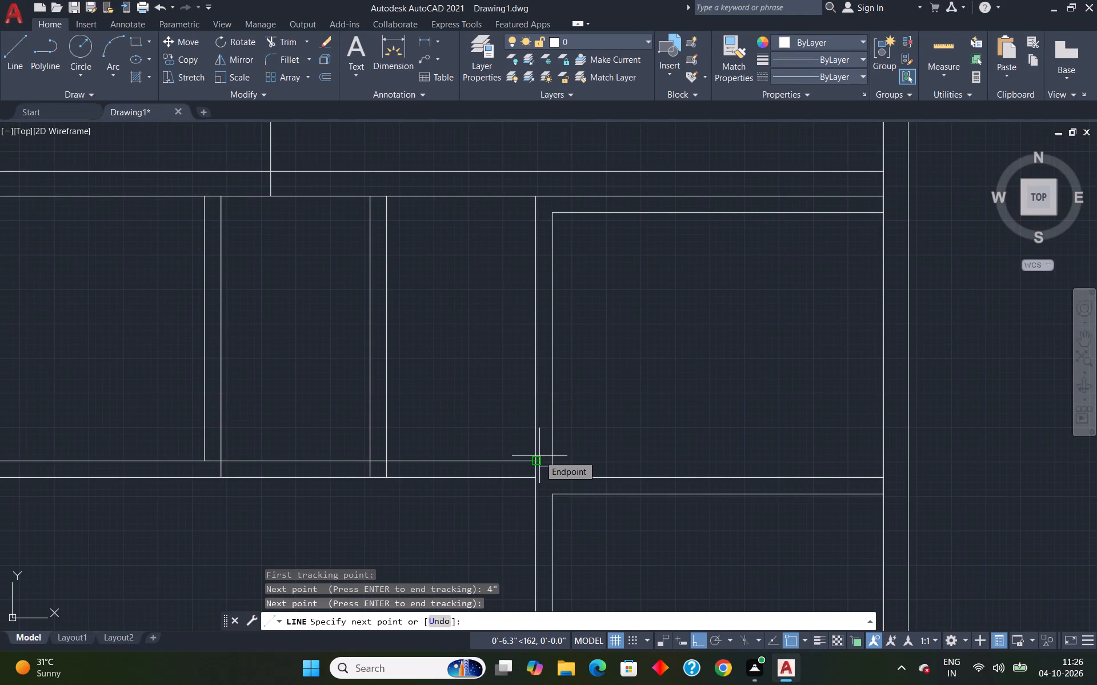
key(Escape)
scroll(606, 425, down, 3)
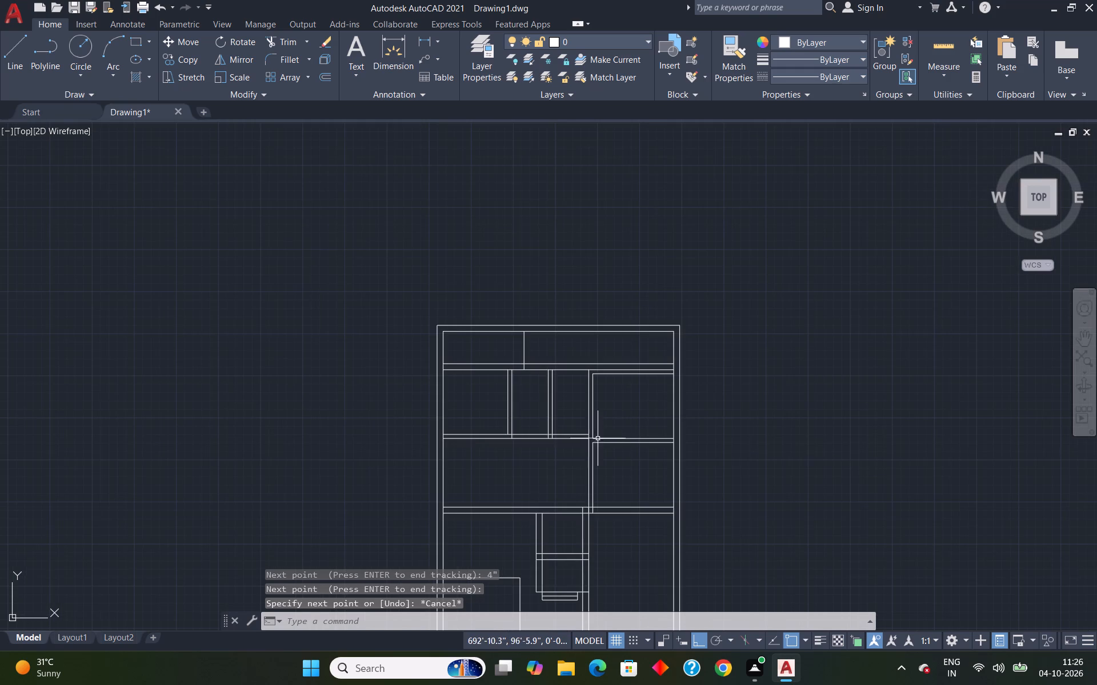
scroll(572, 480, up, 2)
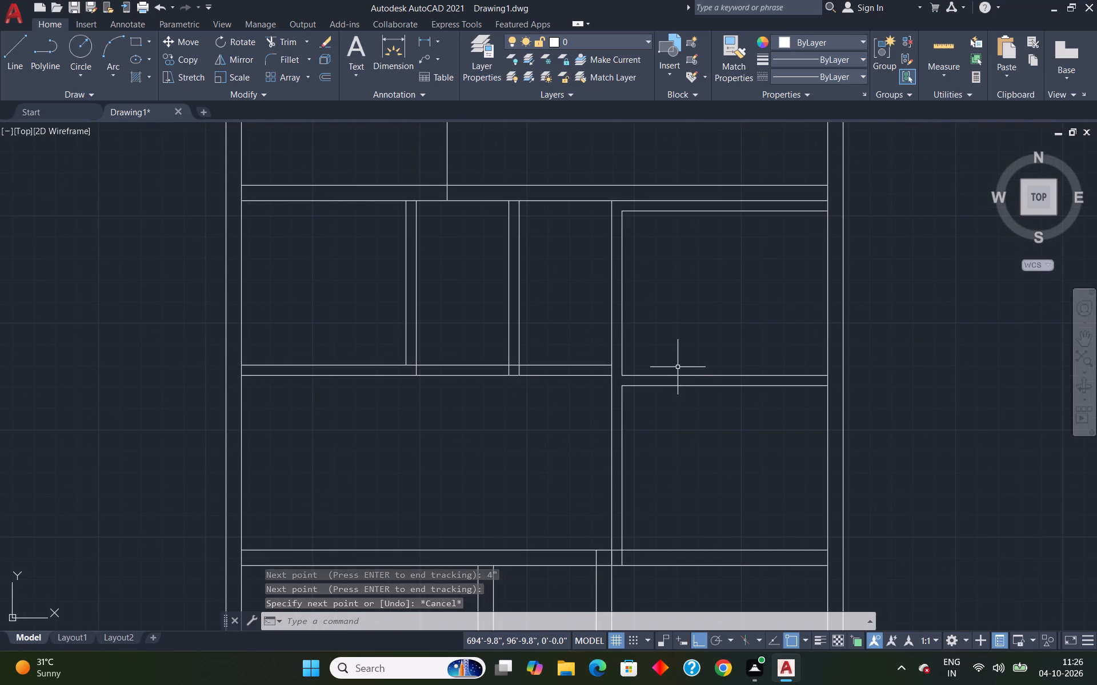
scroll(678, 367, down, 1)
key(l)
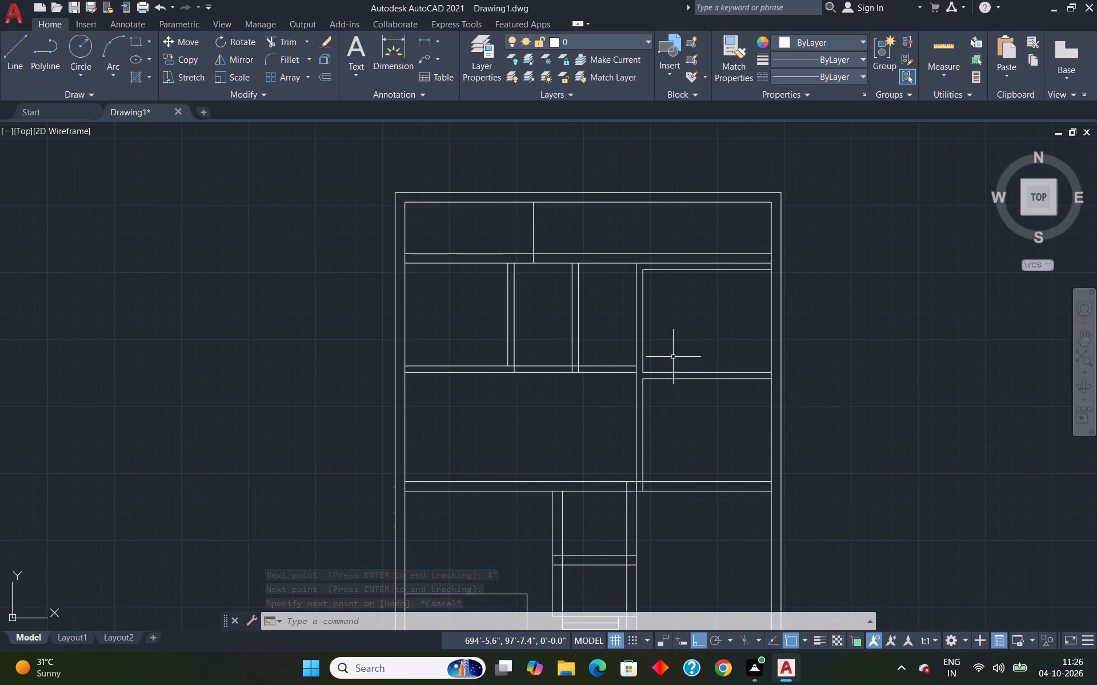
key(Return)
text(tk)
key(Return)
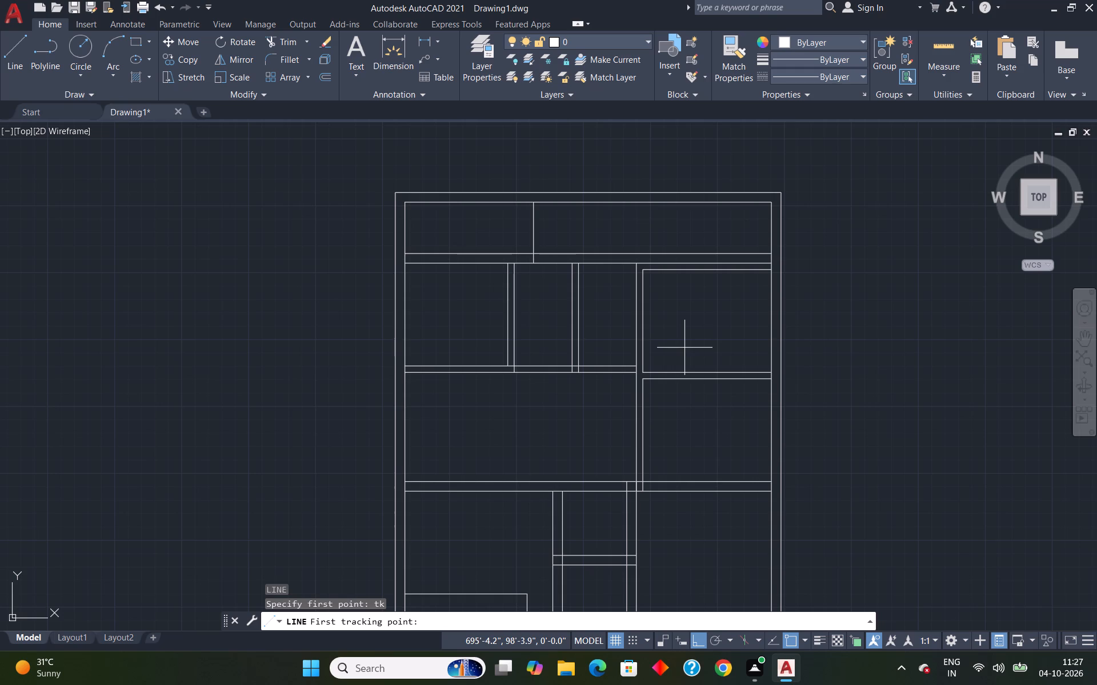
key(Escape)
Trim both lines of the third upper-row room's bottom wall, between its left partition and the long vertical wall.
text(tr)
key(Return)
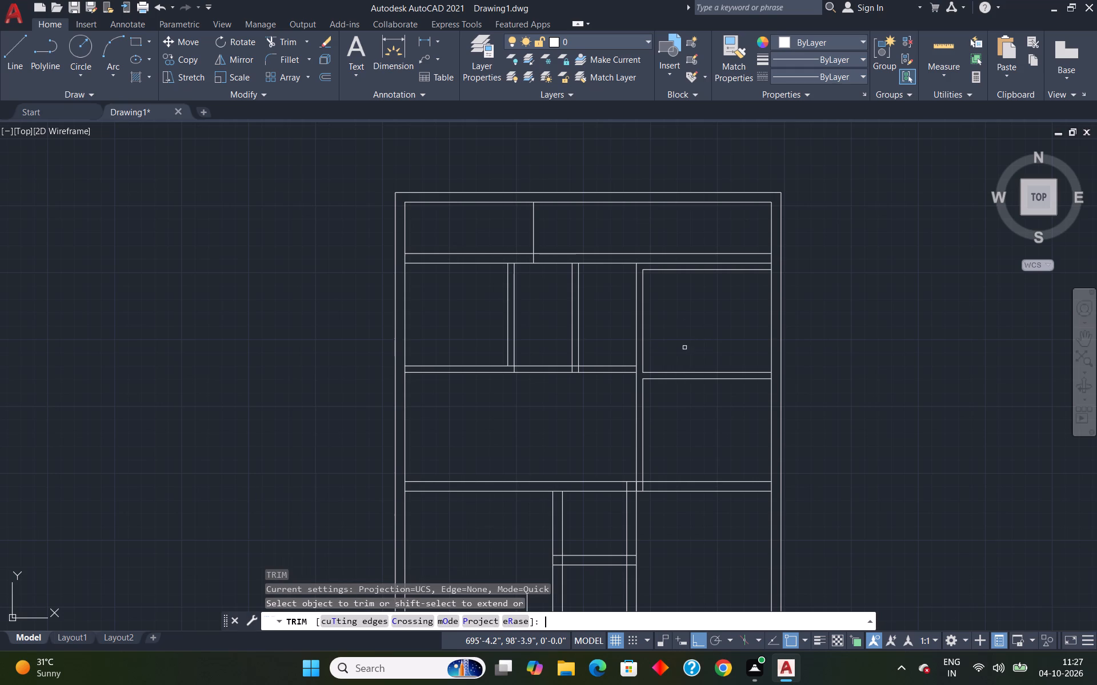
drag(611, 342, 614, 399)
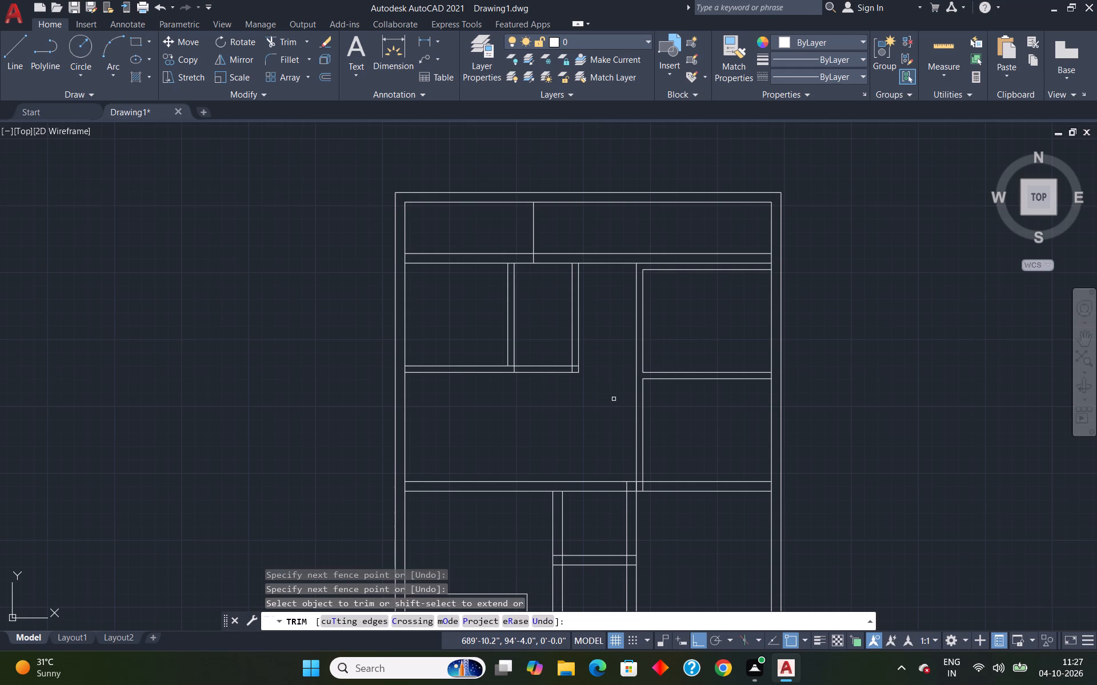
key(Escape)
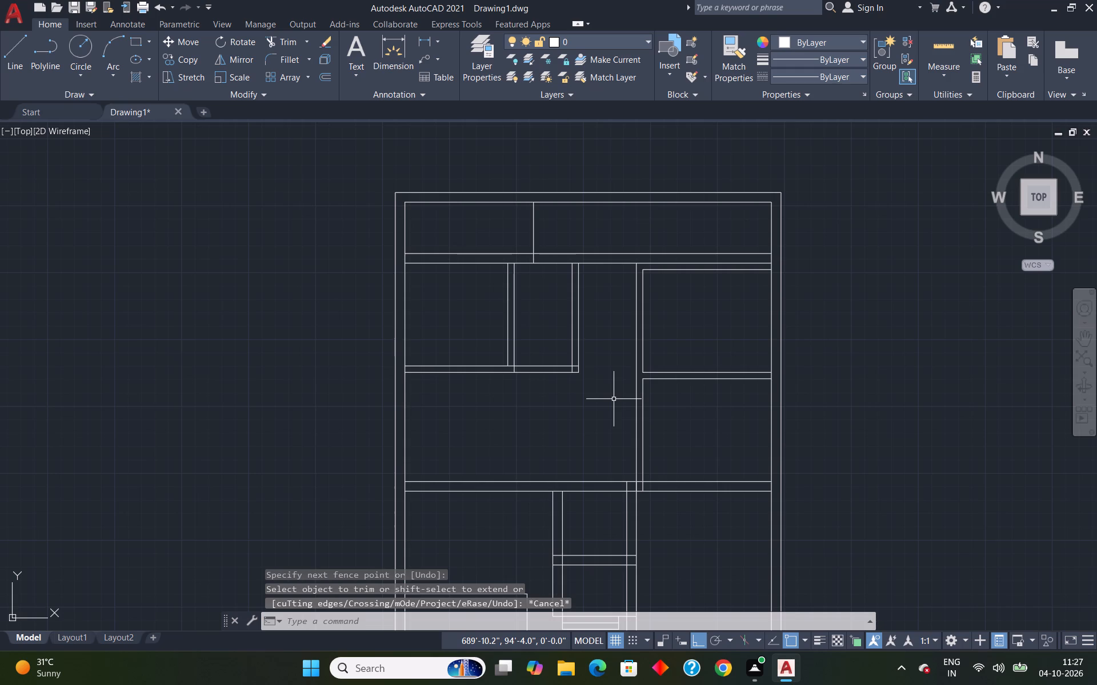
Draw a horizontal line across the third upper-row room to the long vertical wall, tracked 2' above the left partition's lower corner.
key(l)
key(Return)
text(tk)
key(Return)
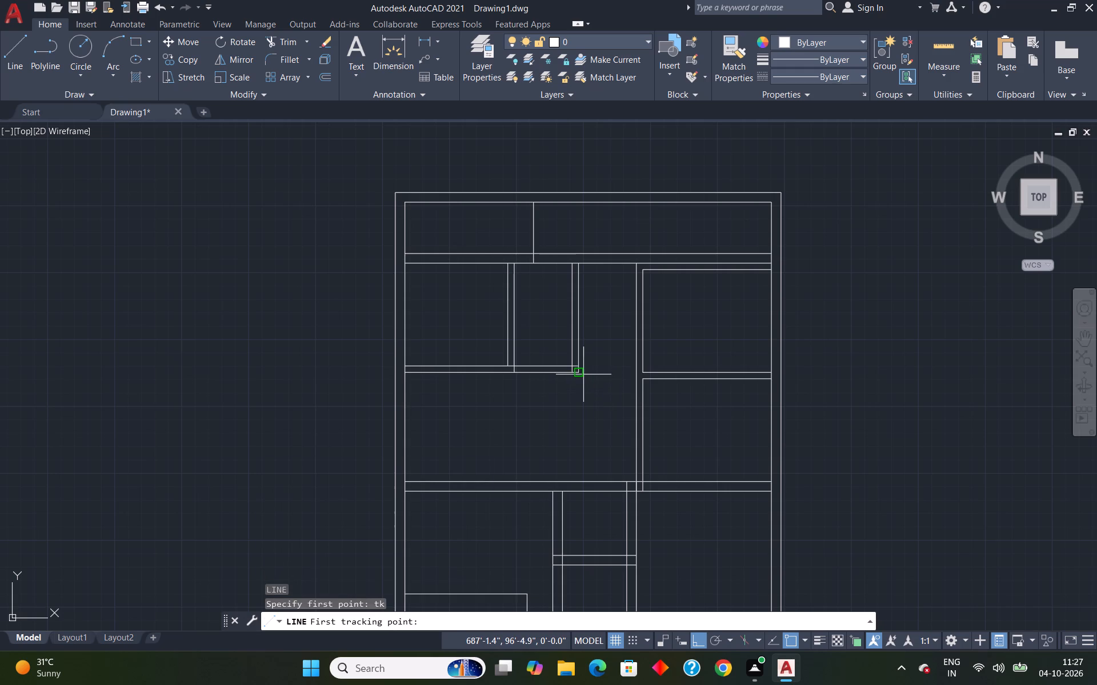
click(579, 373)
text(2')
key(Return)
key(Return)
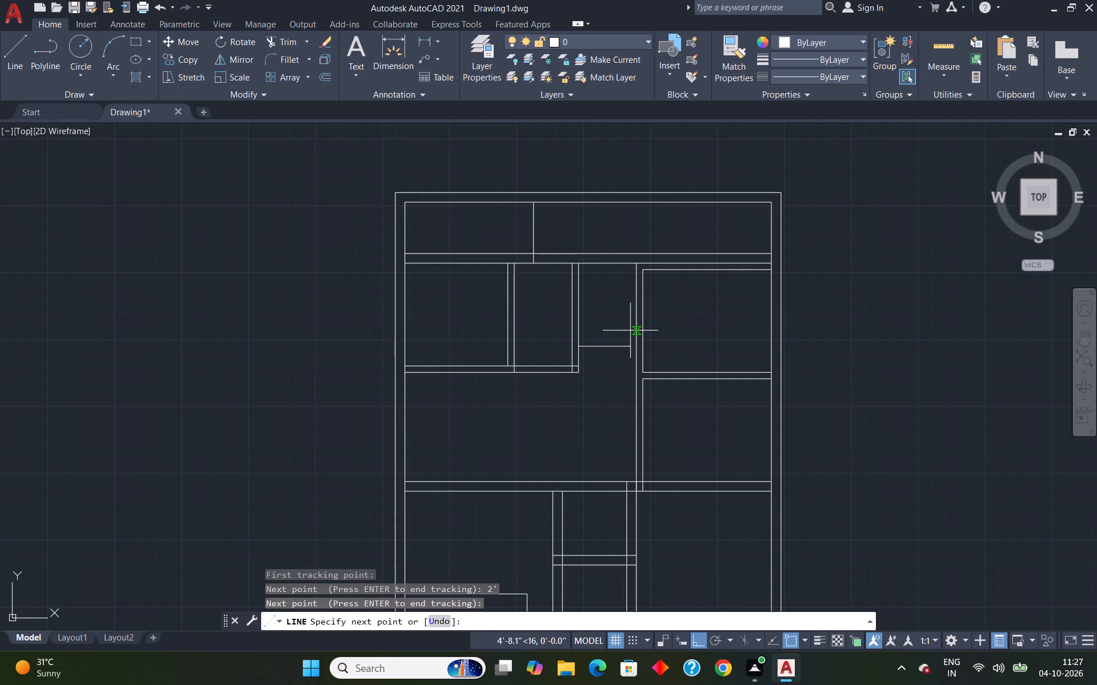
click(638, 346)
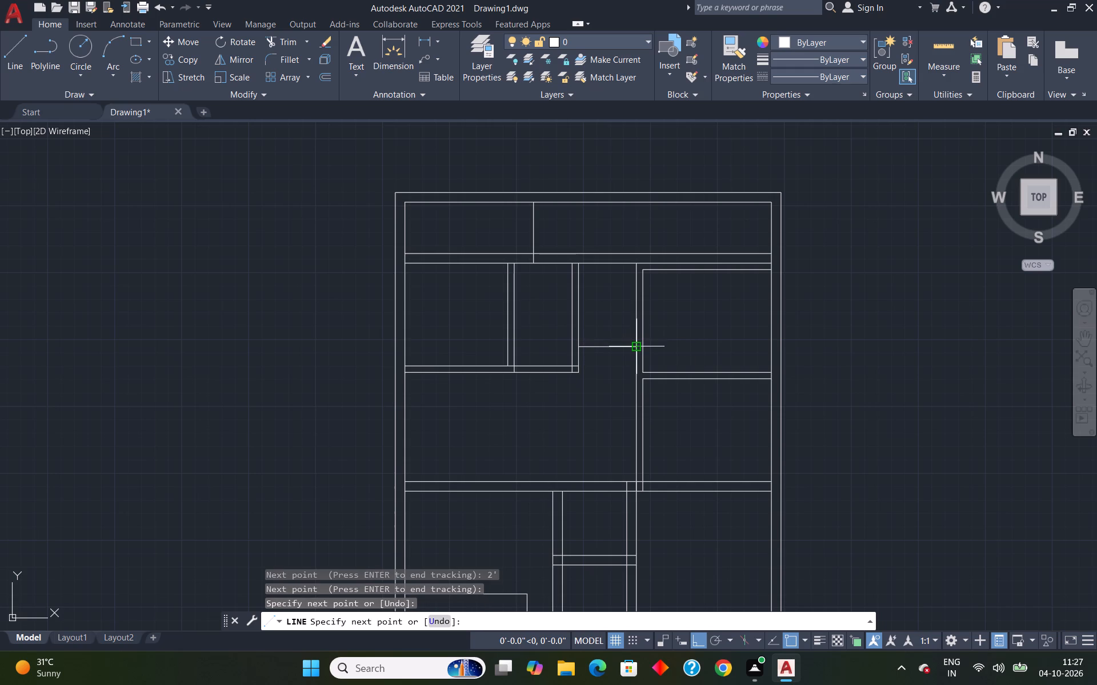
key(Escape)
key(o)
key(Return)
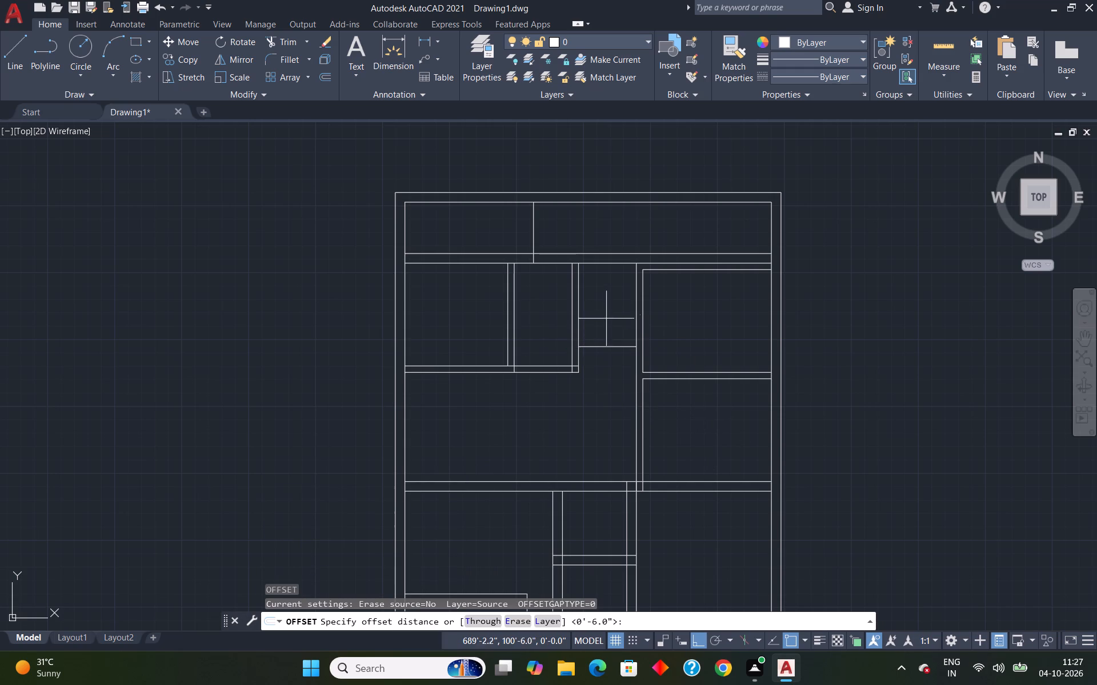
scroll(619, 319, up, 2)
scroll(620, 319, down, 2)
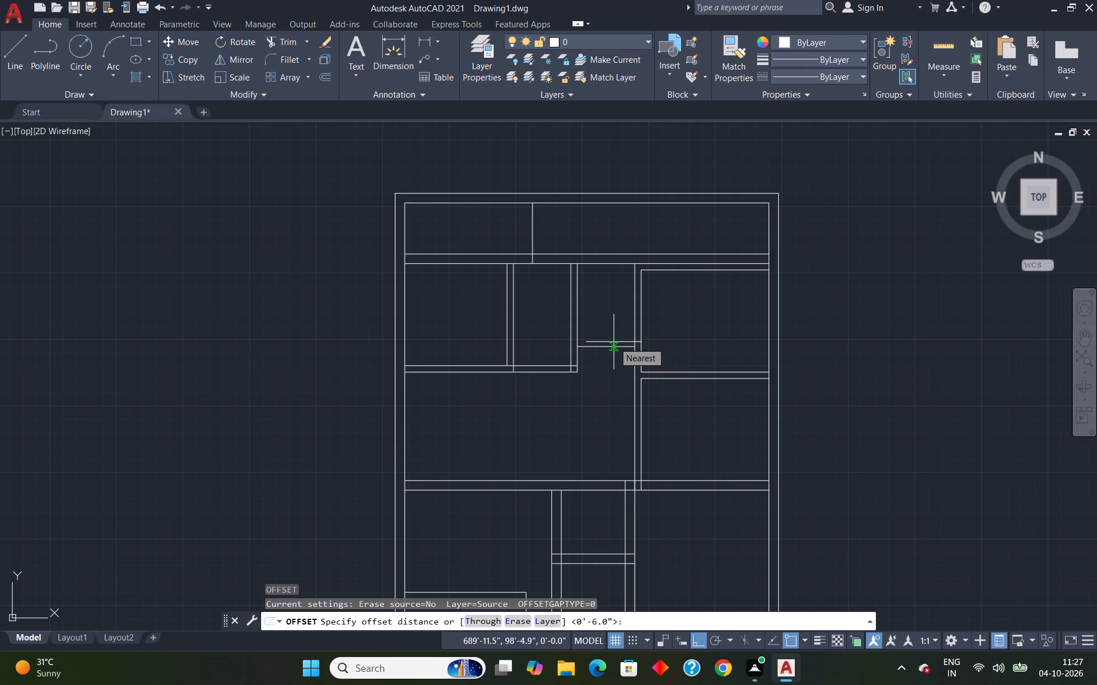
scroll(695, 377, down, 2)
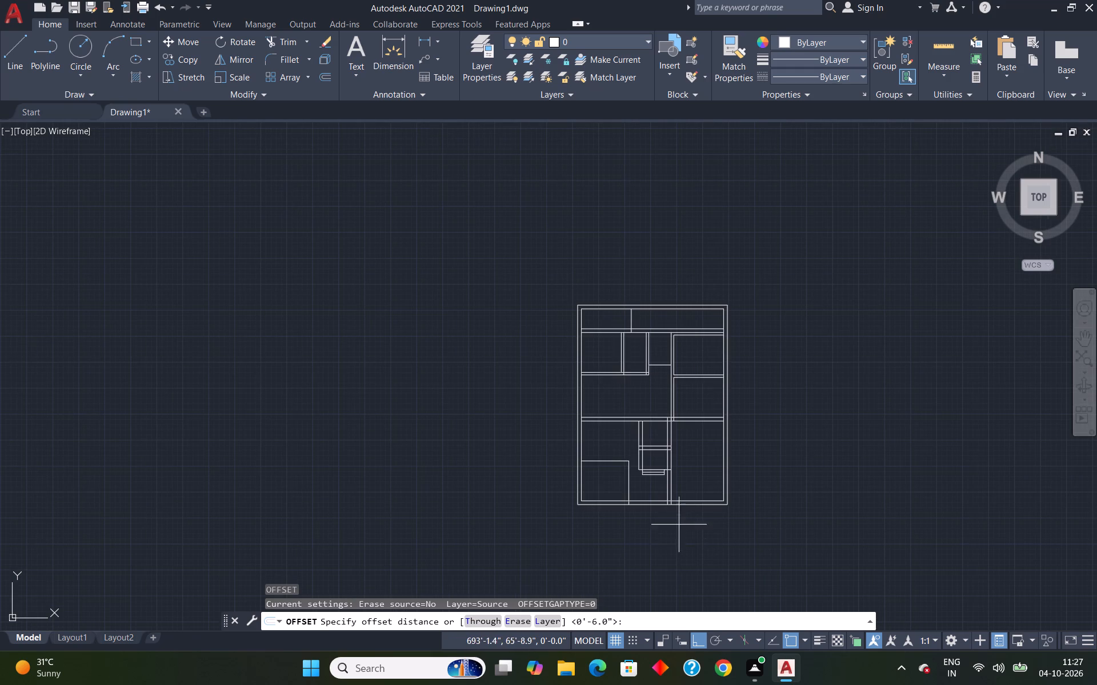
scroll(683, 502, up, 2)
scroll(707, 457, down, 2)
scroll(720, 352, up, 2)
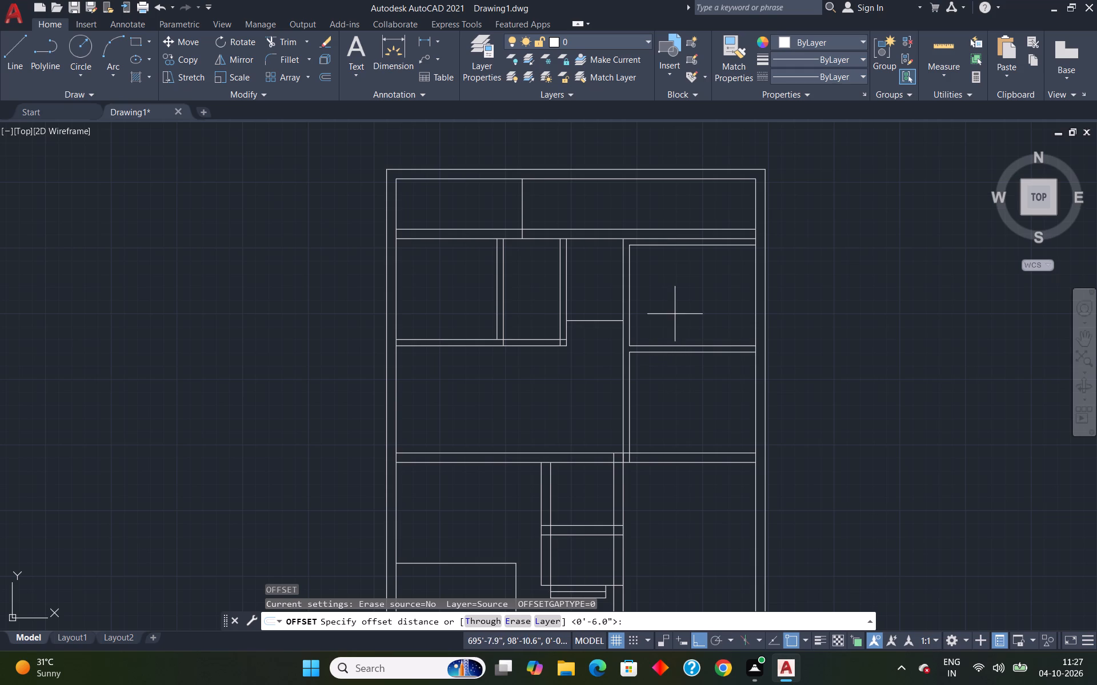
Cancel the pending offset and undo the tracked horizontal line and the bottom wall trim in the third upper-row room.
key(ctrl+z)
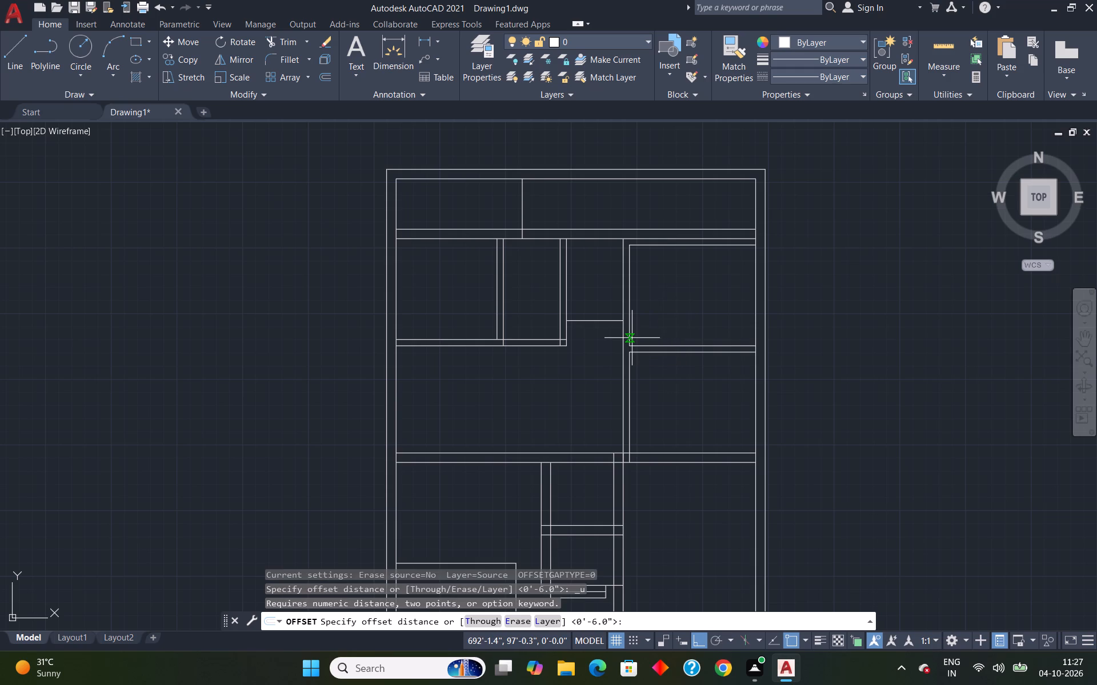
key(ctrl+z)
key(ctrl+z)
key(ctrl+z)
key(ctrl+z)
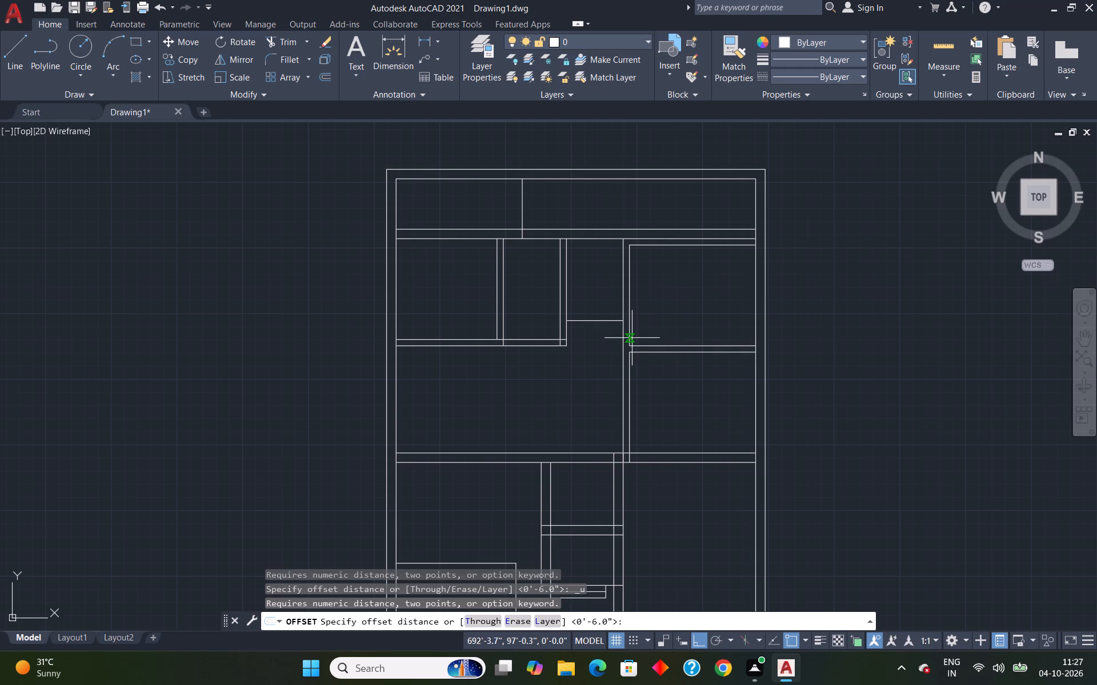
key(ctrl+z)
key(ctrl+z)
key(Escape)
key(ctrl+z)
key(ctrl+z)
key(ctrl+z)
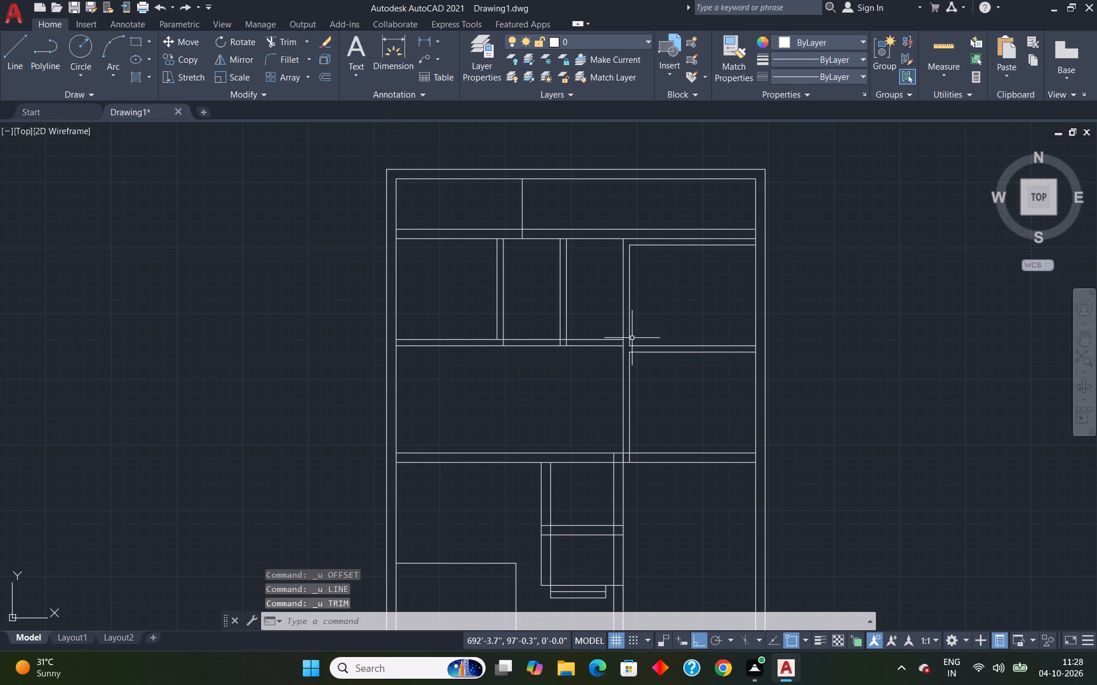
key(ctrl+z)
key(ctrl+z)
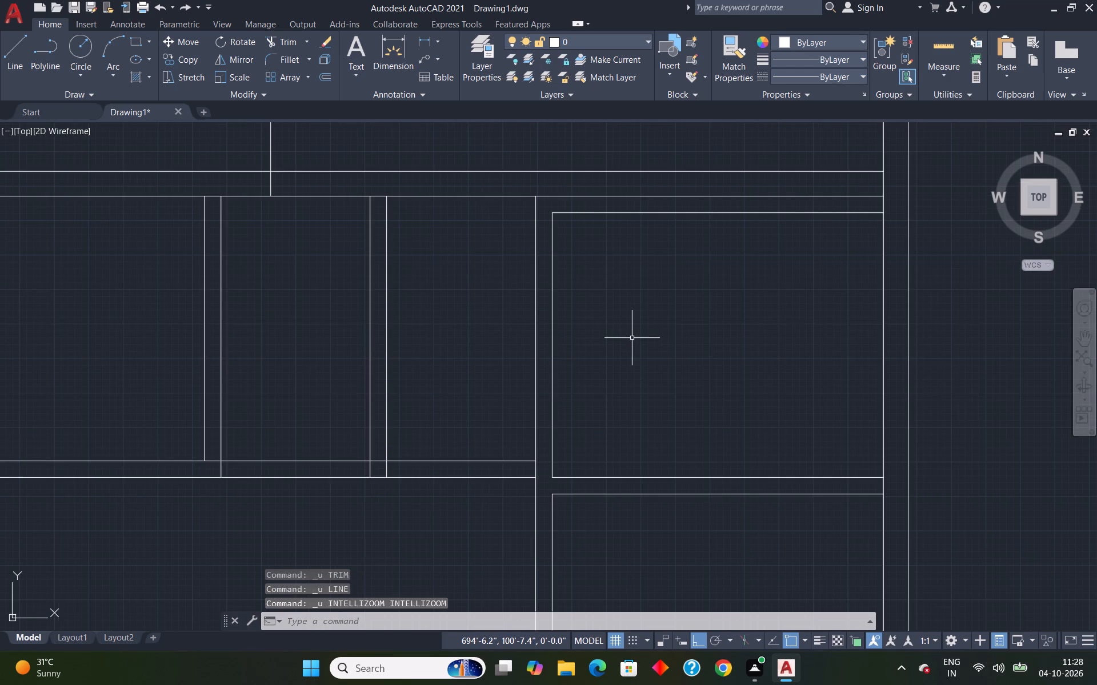
Measure the inner width and height of the plan's upper-right room with quick measure.
scroll(815, 312, down, 5)
scroll(803, 326, up, 2)
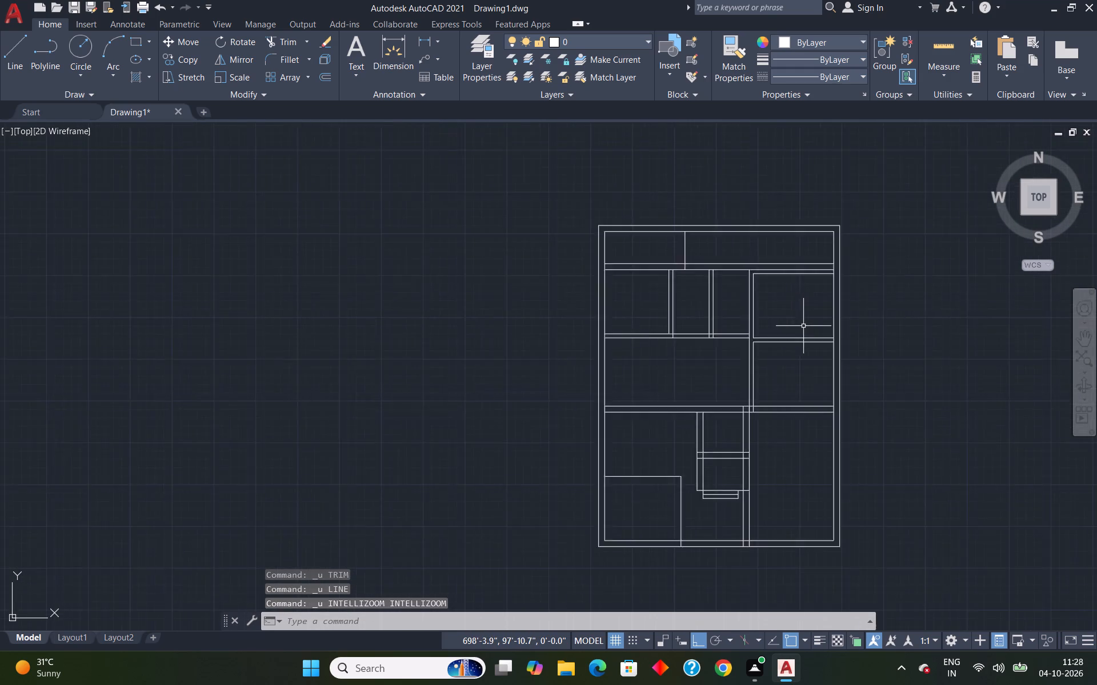
scroll(803, 326, up, 1)
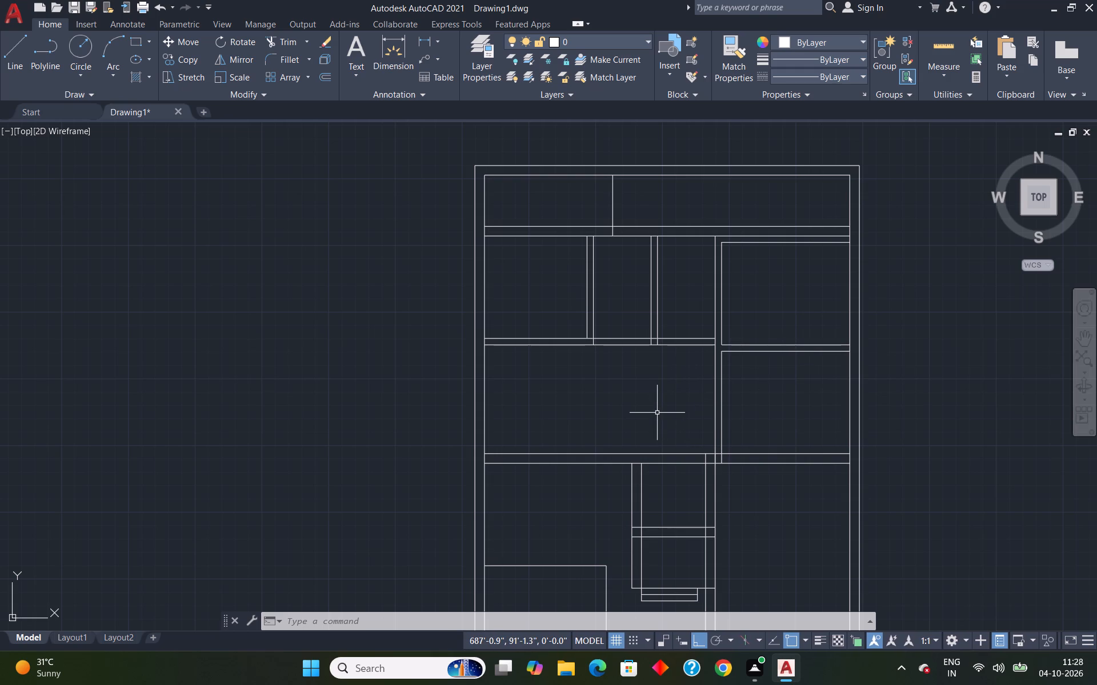
scroll(730, 342, up, 2)
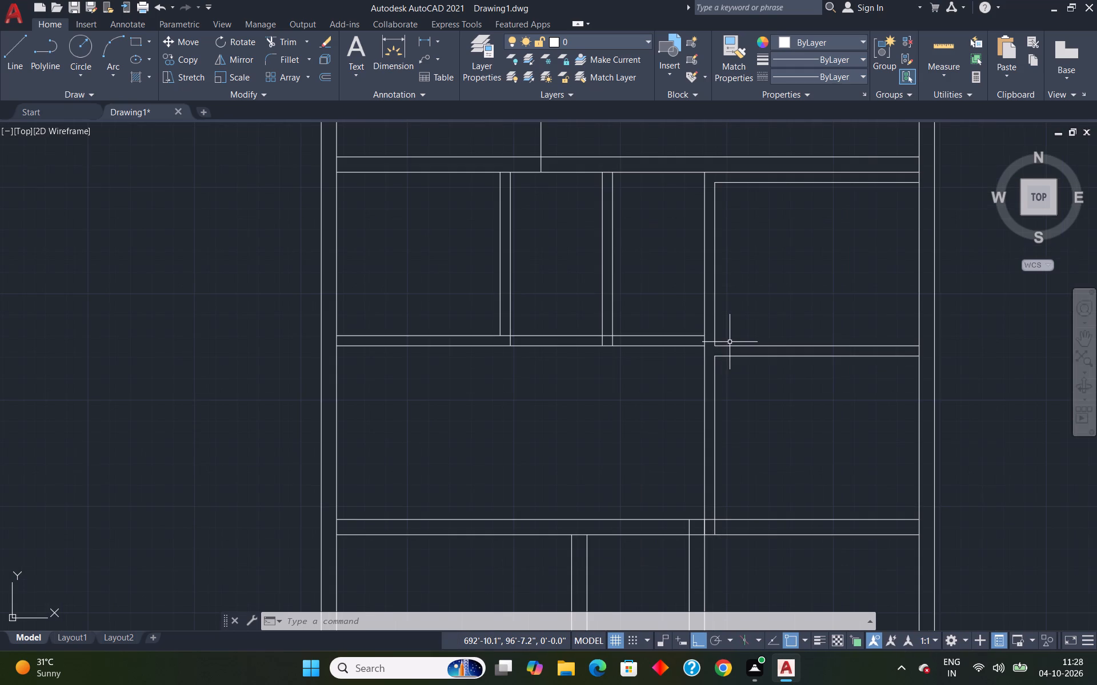
click(945, 43)
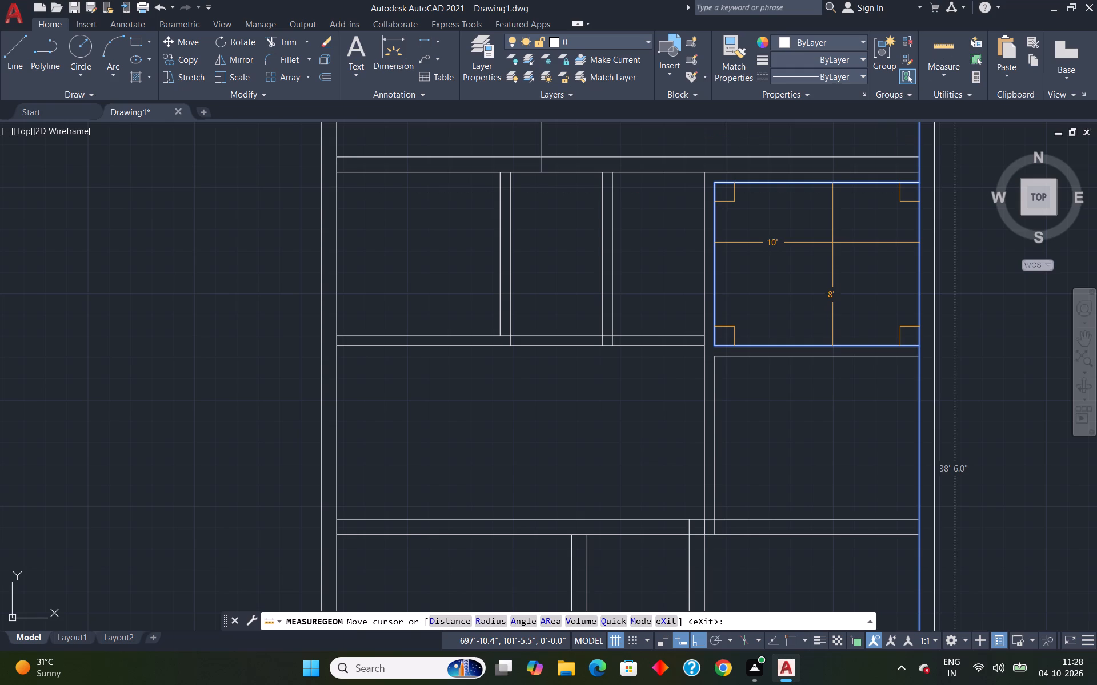
key(Escape)
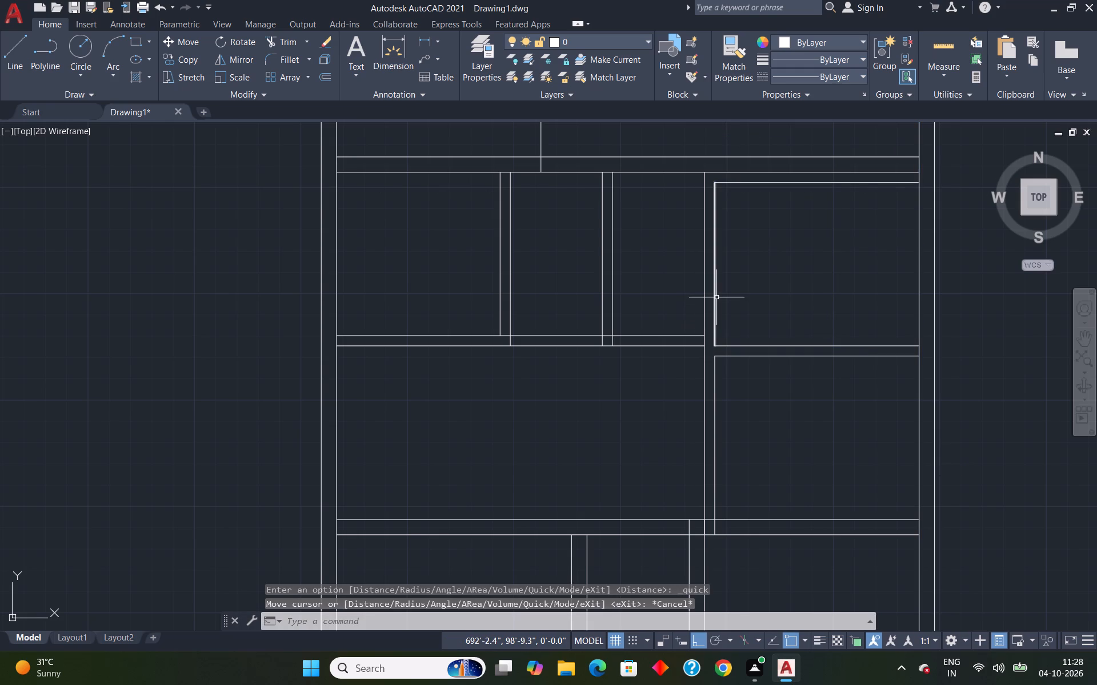
Move the upper-right room's left inner wall line 2' to the right, into the room.
click(716, 297)
key(m)
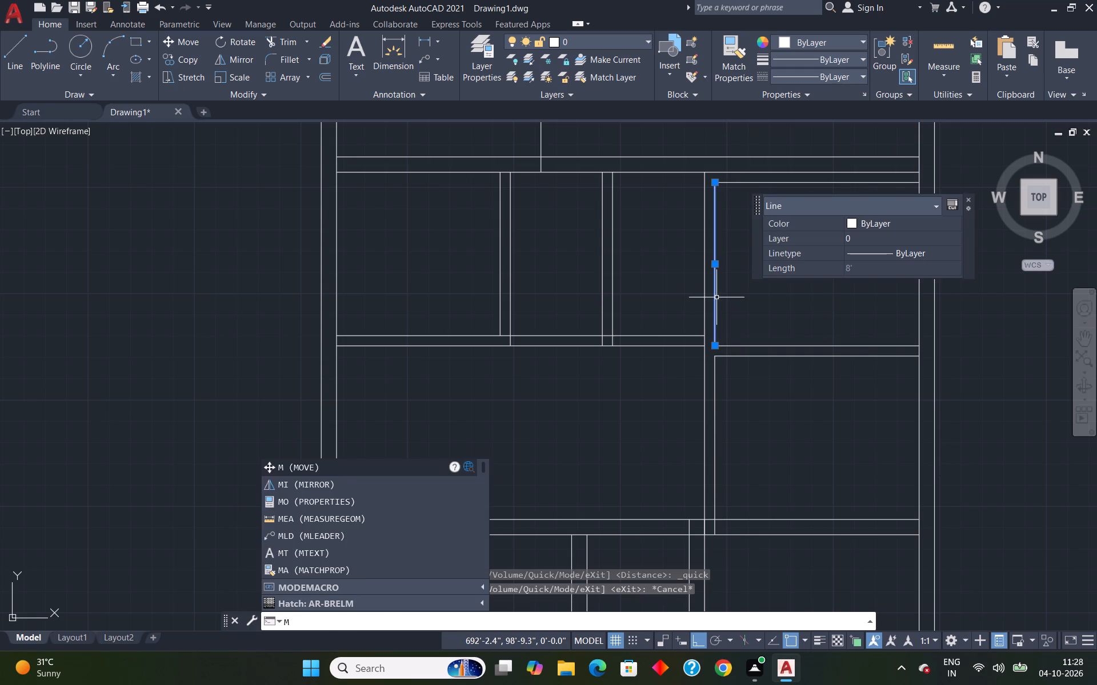
key(Return)
click(715, 293)
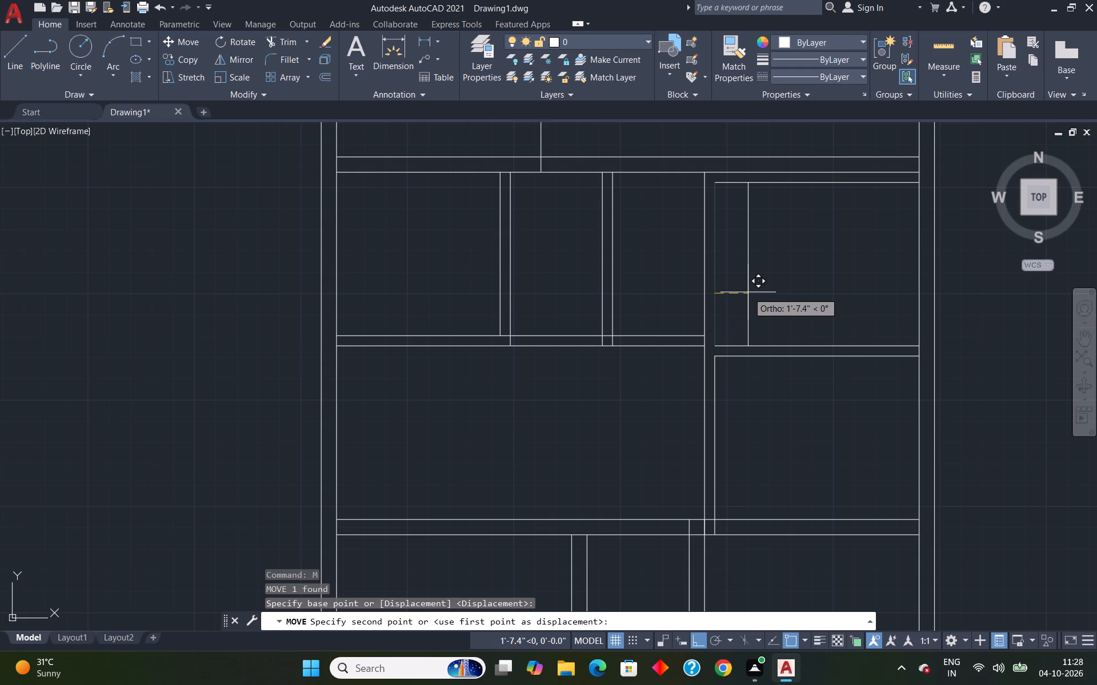
key(2)
key(apostrophe)
key(Return)
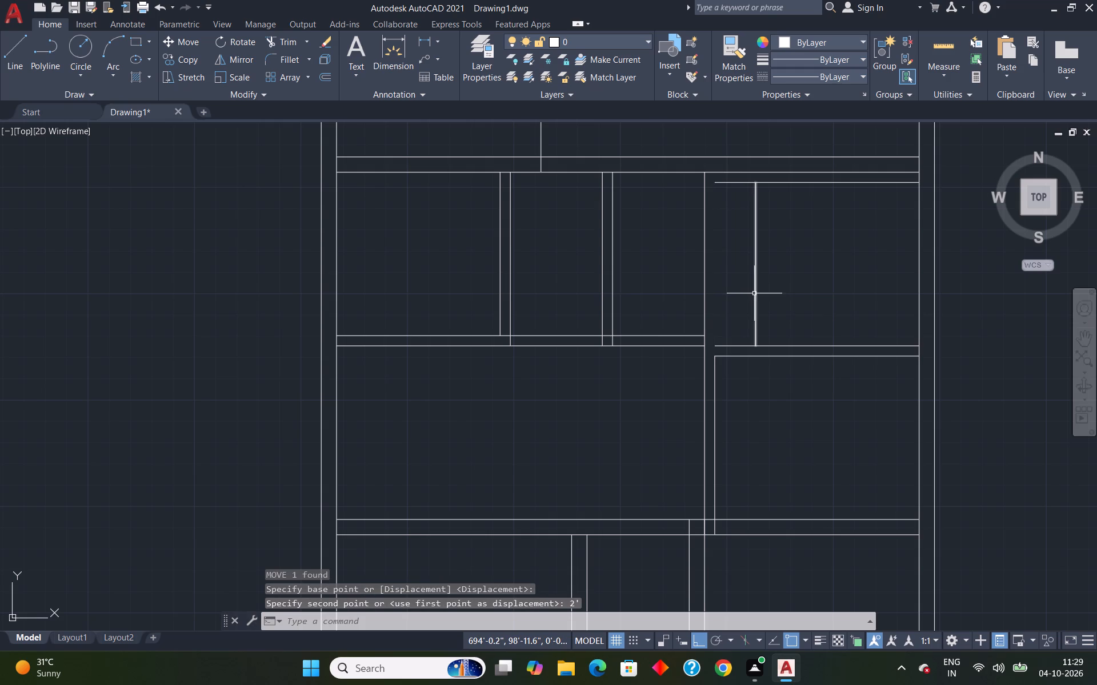
key(Escape)
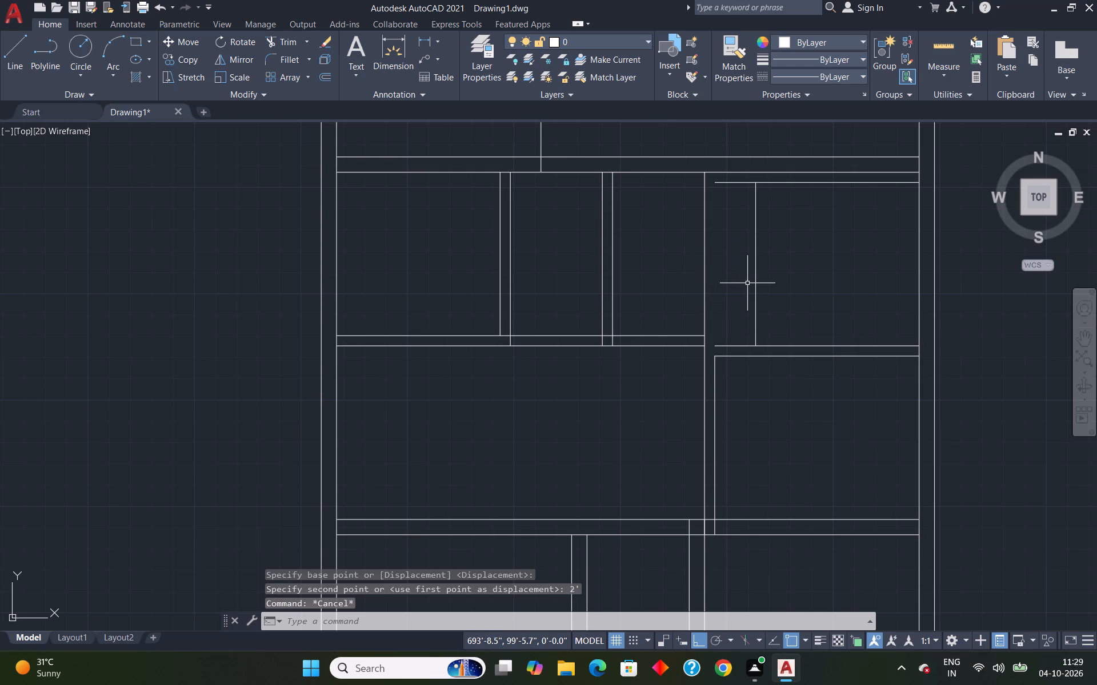
Offset the upper-right room's moved wall line 6" to the left and the long vertical wall line beside it 6" to the right.
key(o)
key(Return)
key(6)
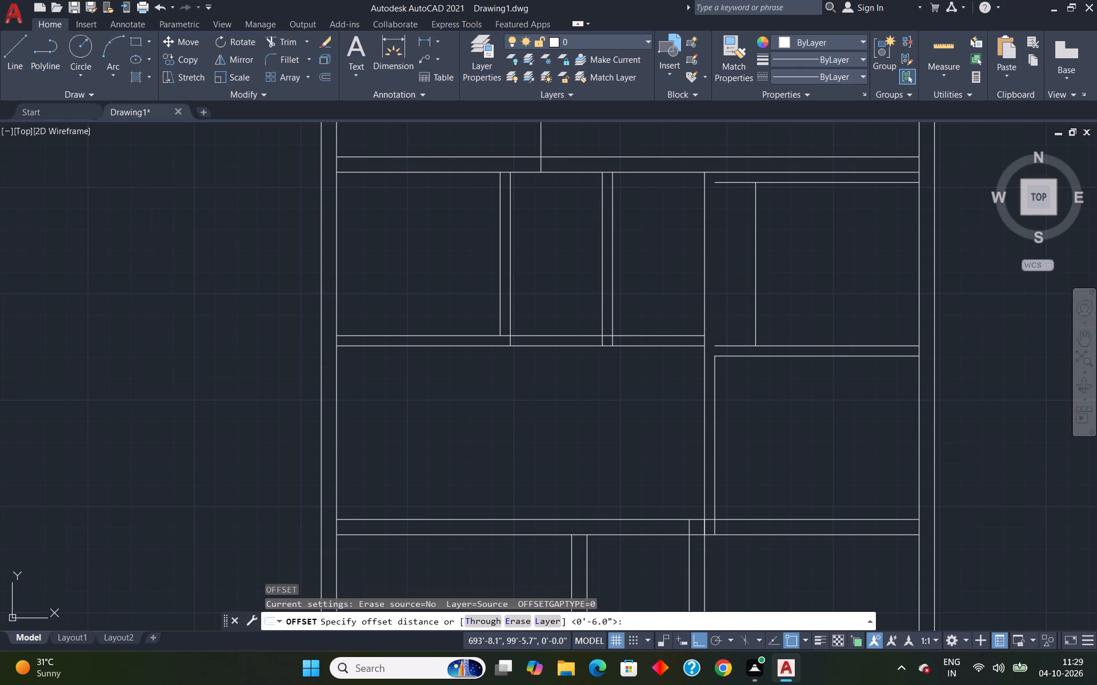
key(shift+quotedbl)
key(Return)
click(755, 282)
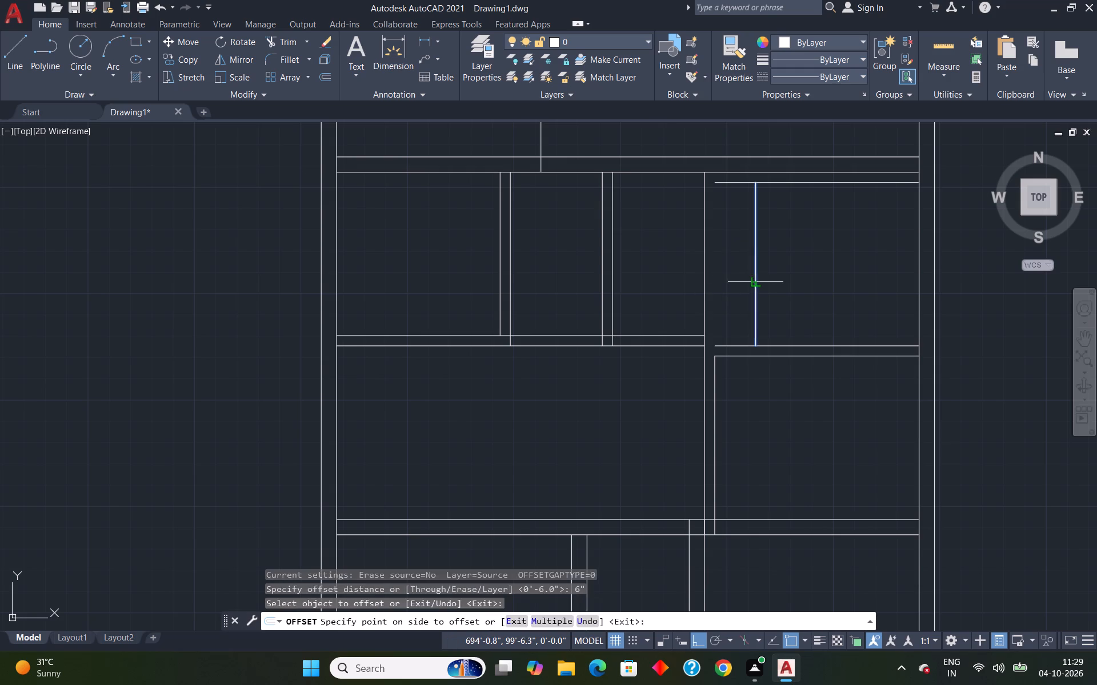
click(747, 283)
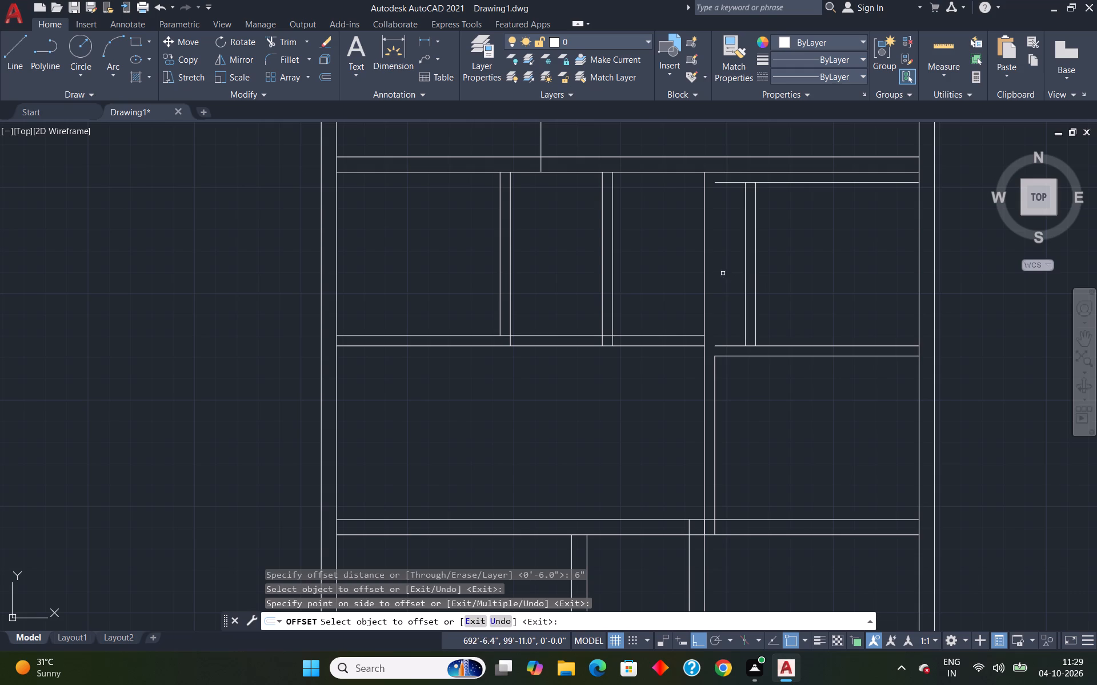
click(705, 265)
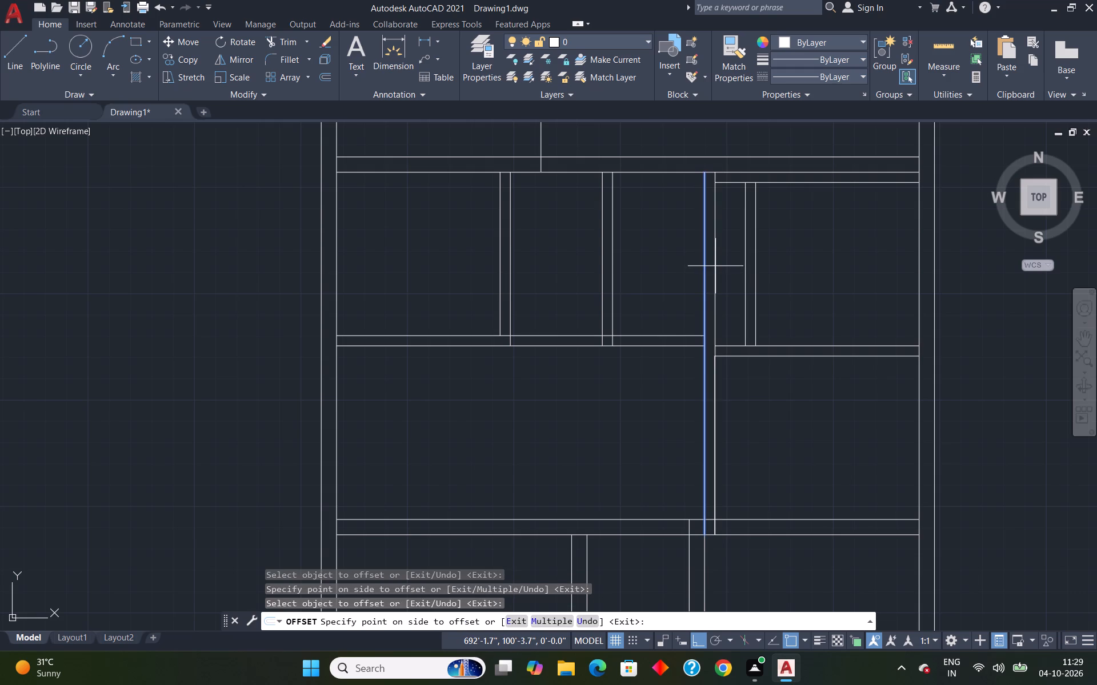
click(715, 266)
key(Escape)
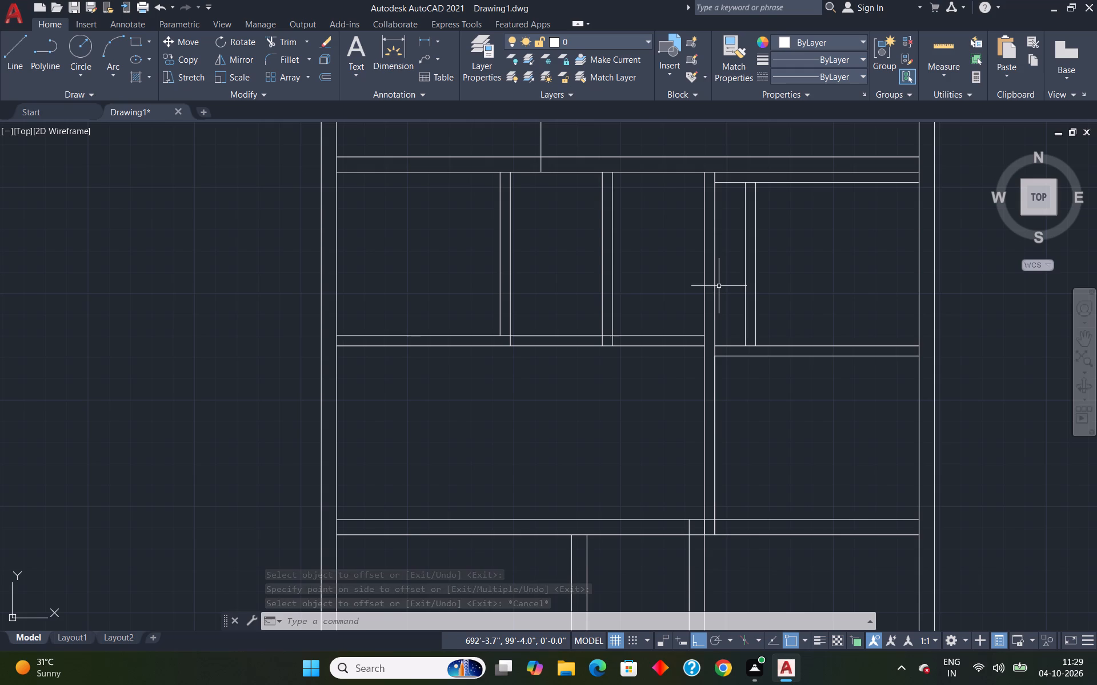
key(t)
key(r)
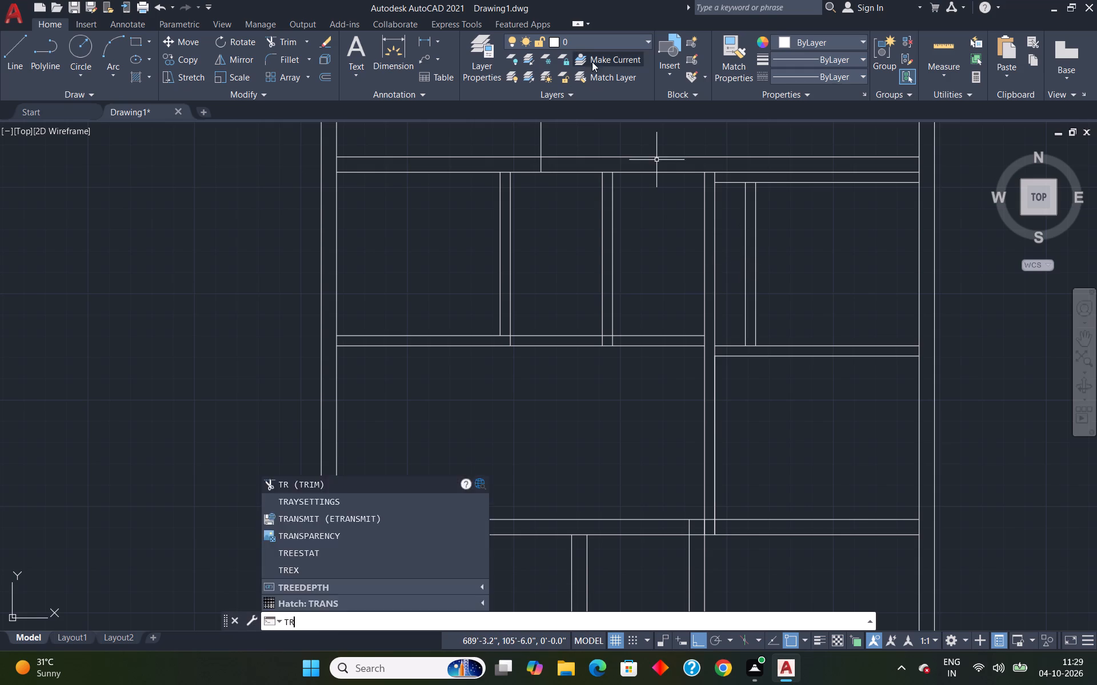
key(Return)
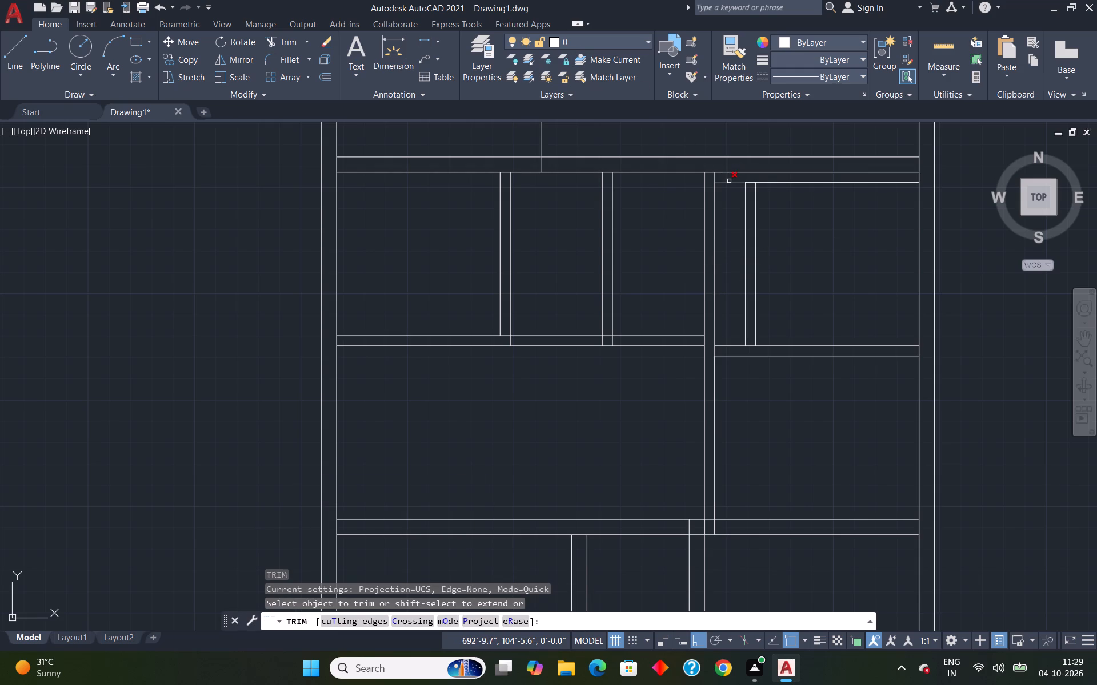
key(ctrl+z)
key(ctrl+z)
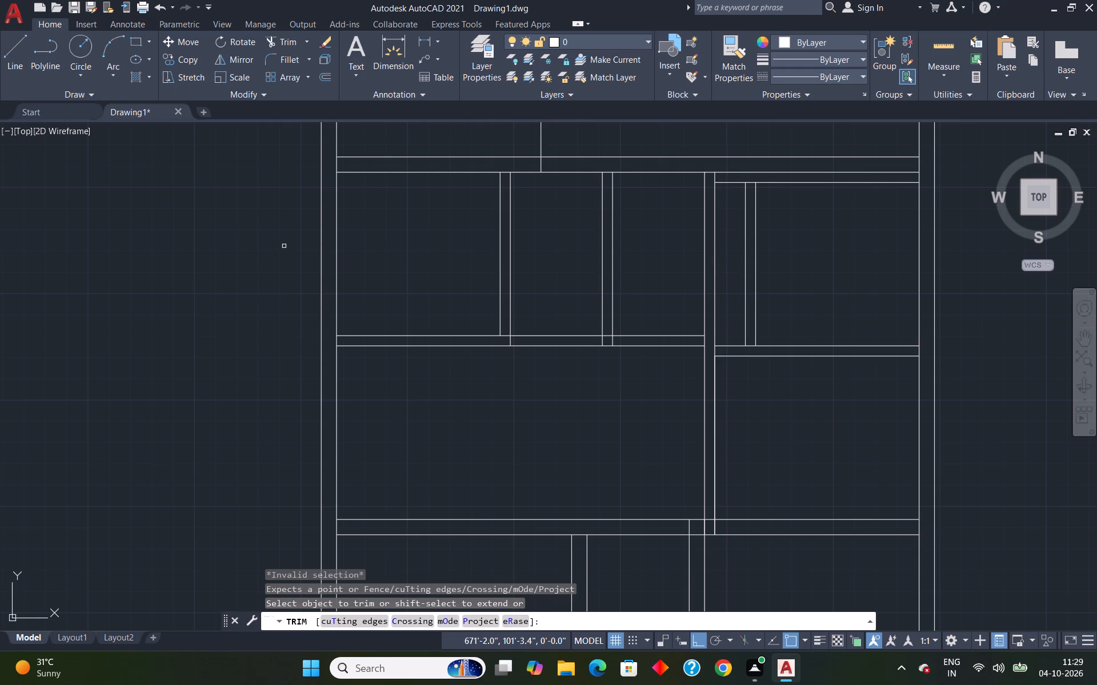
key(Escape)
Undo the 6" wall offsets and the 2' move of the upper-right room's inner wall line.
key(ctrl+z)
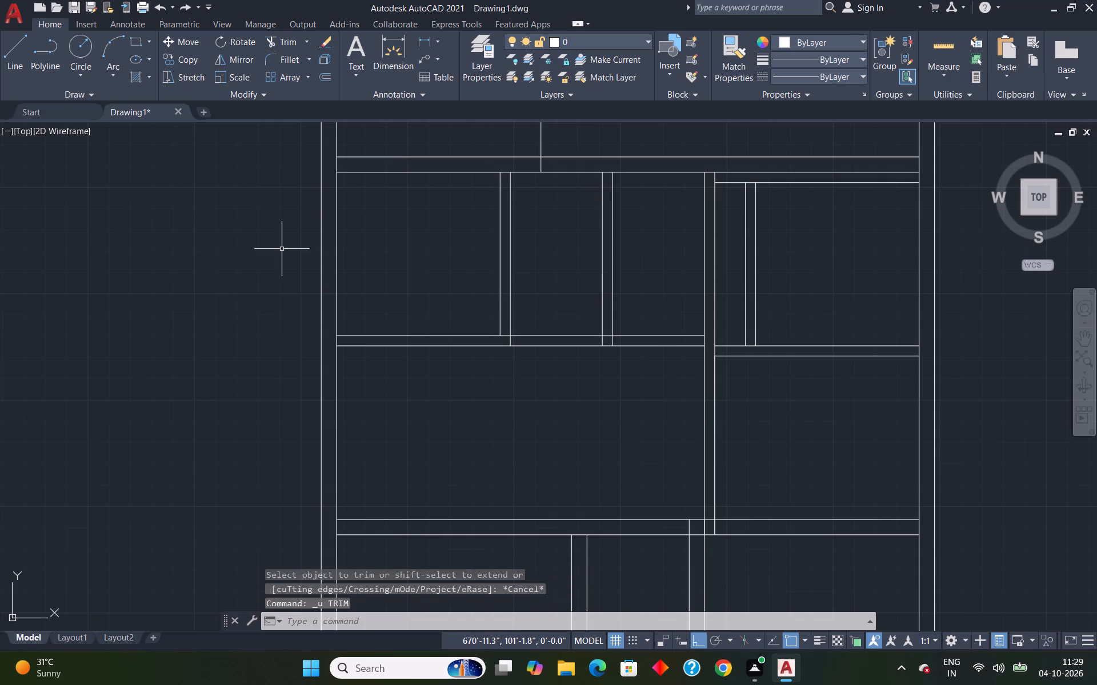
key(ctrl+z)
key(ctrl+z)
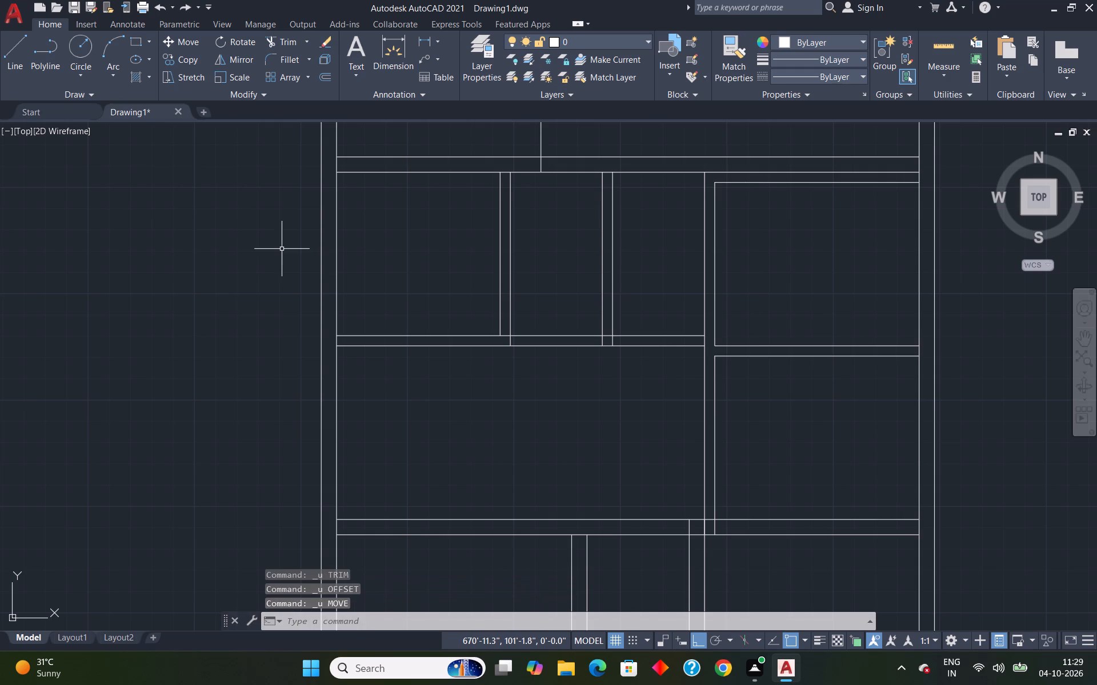
Examine the overall plan and the wall junctions around the upper-right rooms.
scroll(713, 366, down, 2)
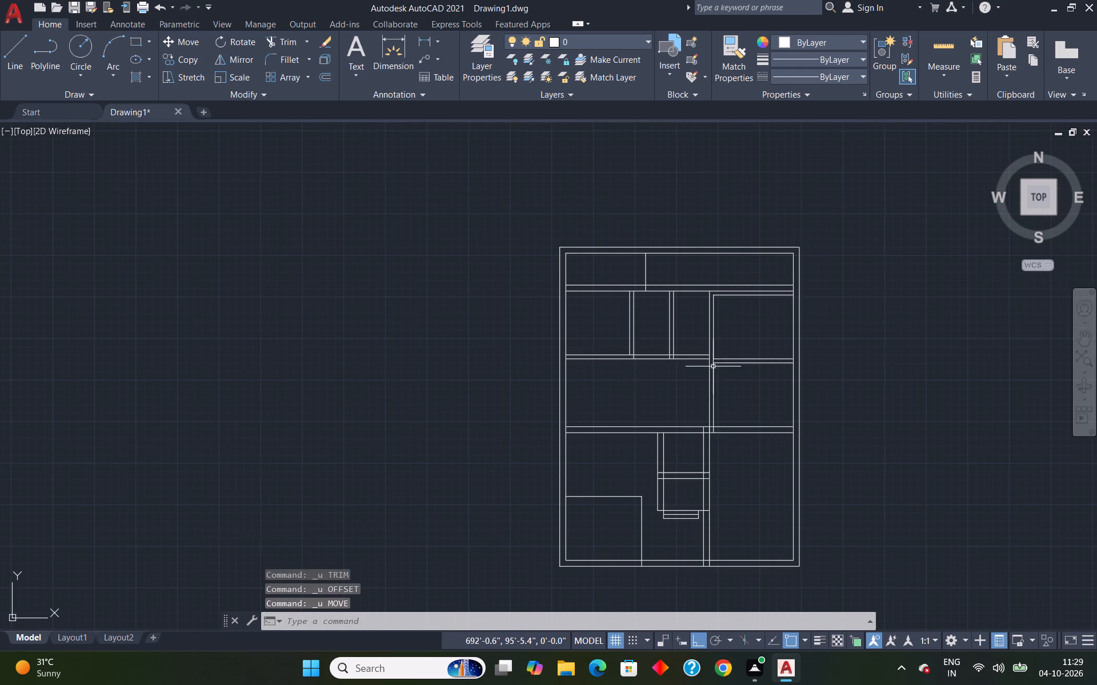
scroll(714, 361, up, 3)
scroll(714, 361, down, 4)
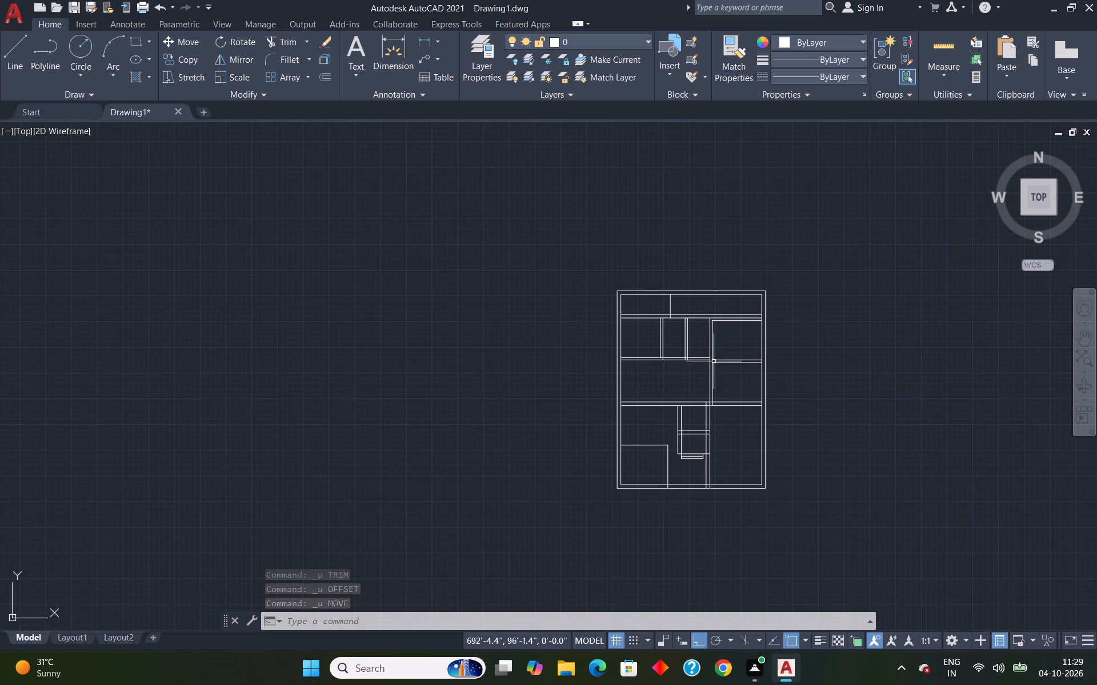
scroll(724, 337, up, 3)
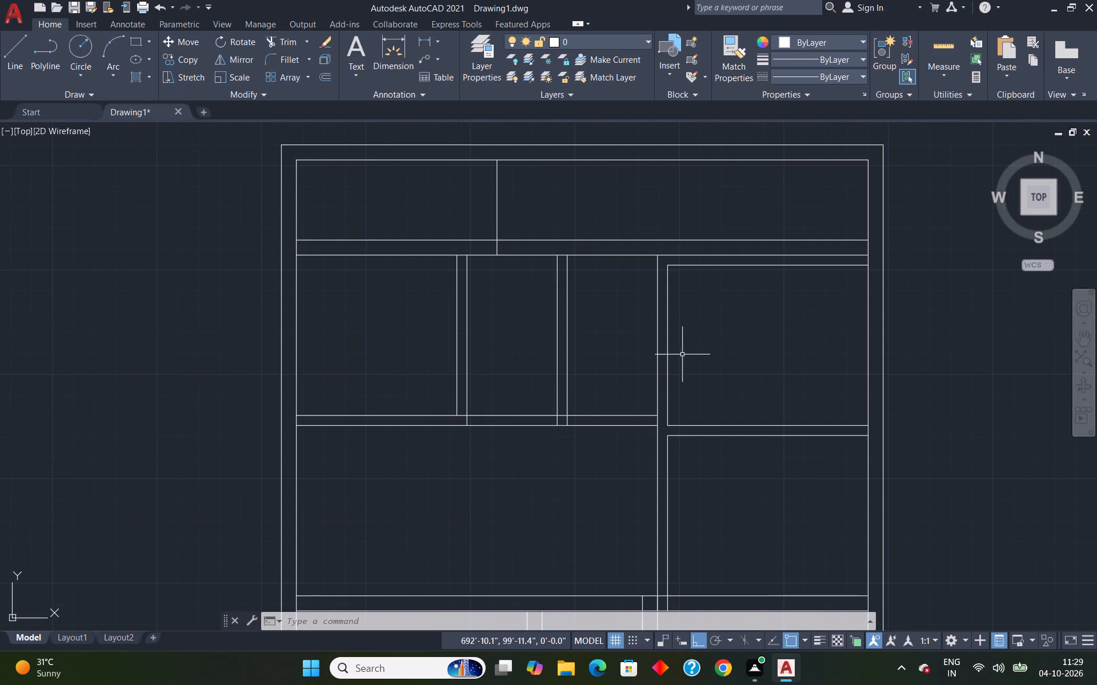
scroll(727, 374, down, 3)
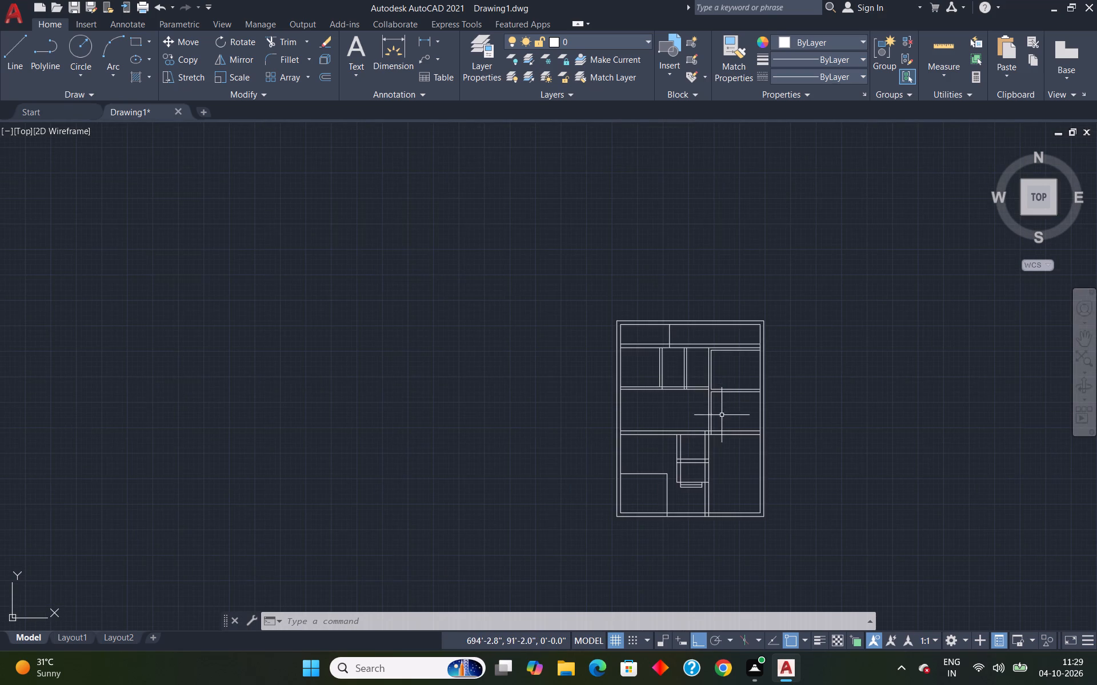
scroll(723, 410, up, 4)
scroll(652, 370, up, 1)
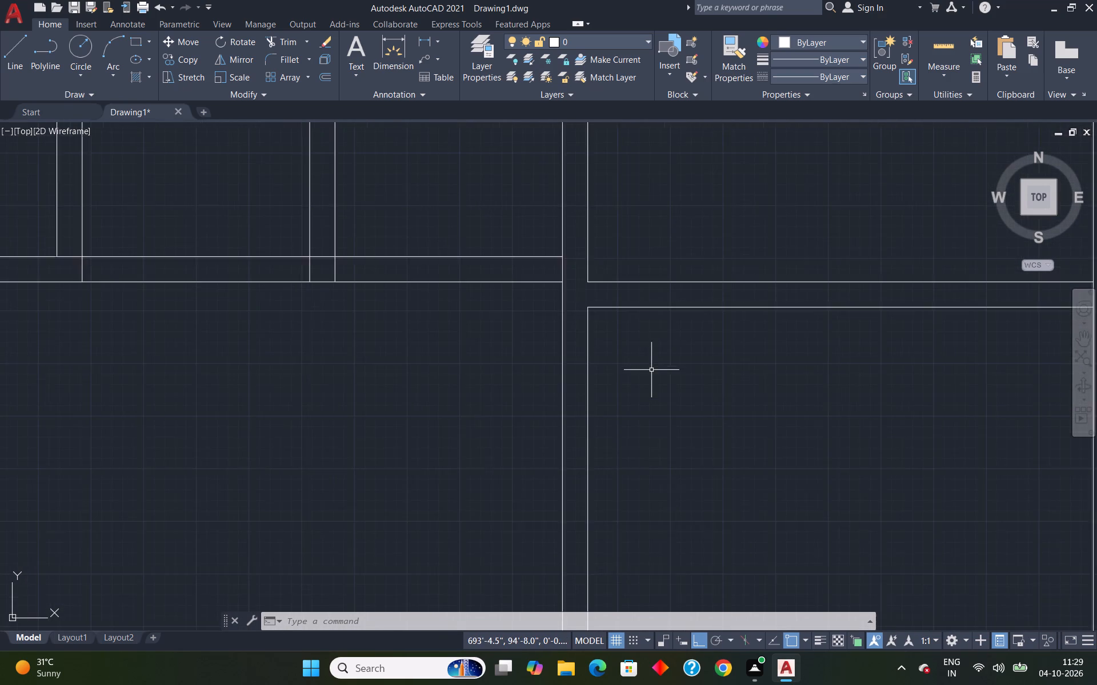
scroll(650, 368, down, 5)
scroll(639, 365, up, 3)
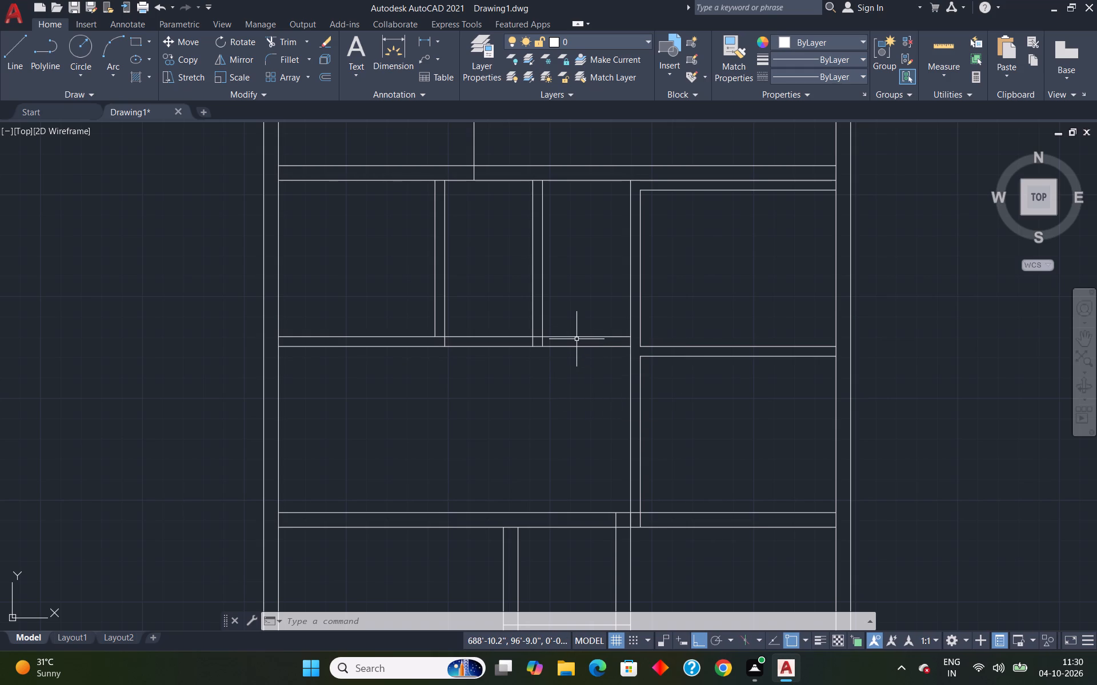
Draw a horizontal line across the third upper-row room, starting 4' above its lower-left inner corner and ending at the opposite wall.
key(l)
key(Return)
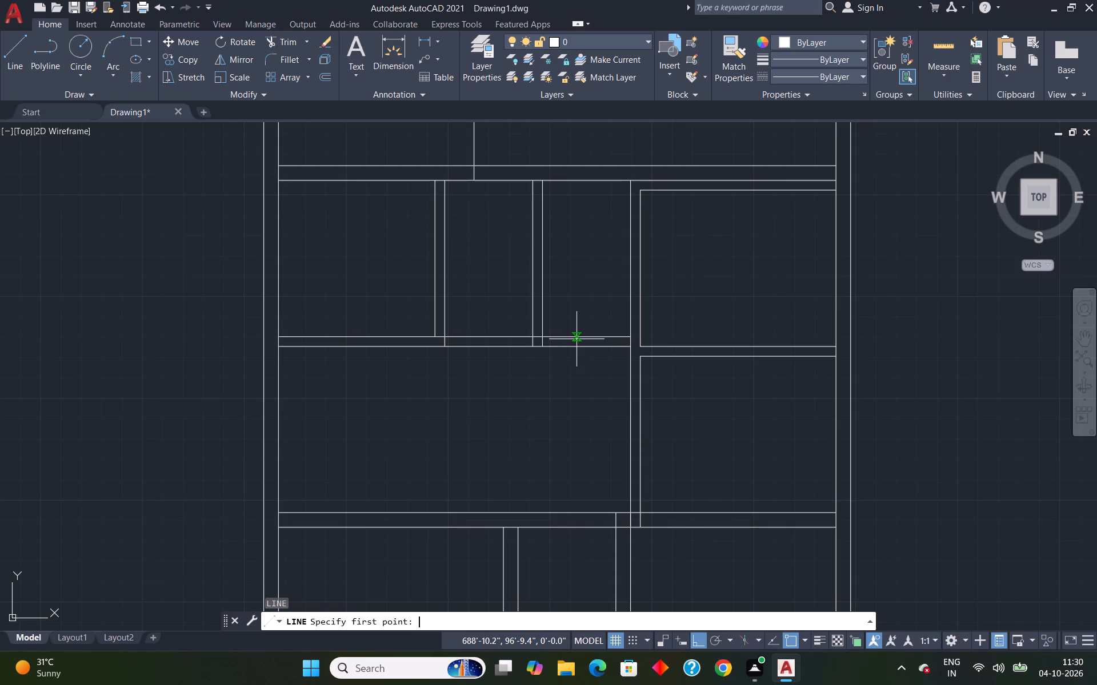
text(tk)
key(Return)
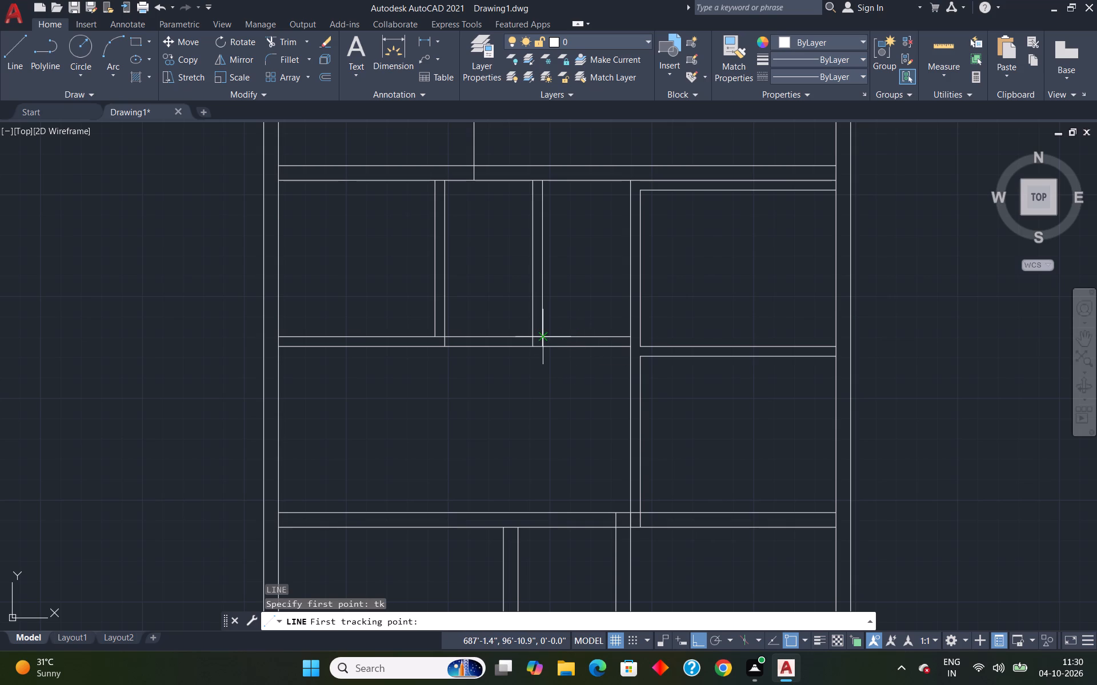
click(542, 341)
text(4')
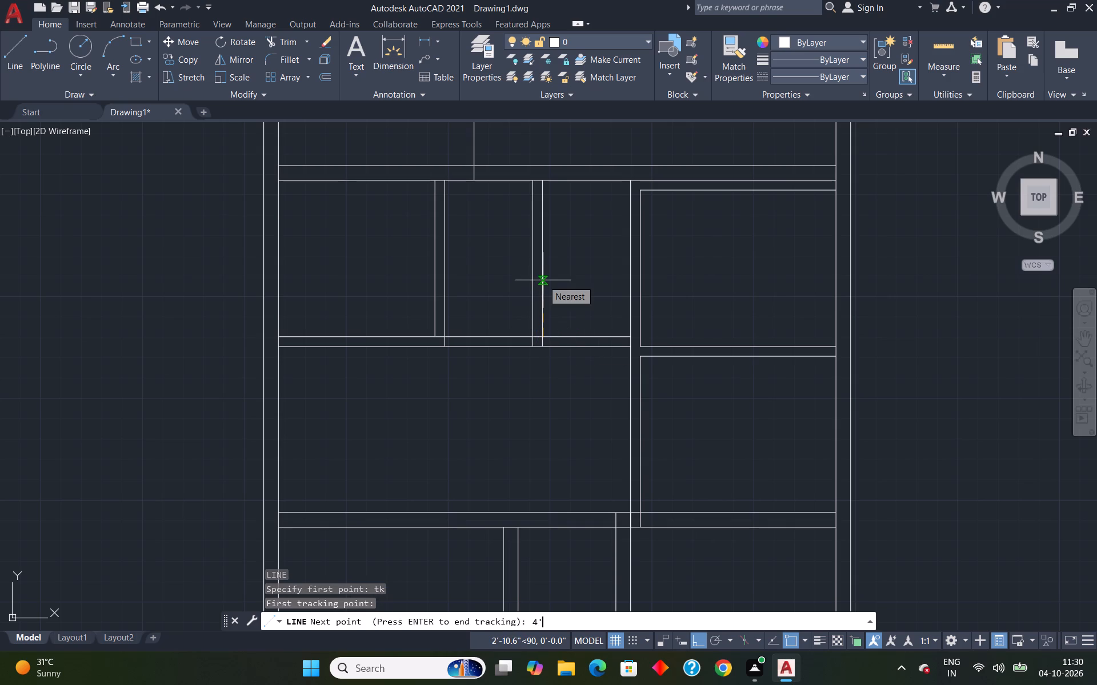
key(Return)
key(Return)
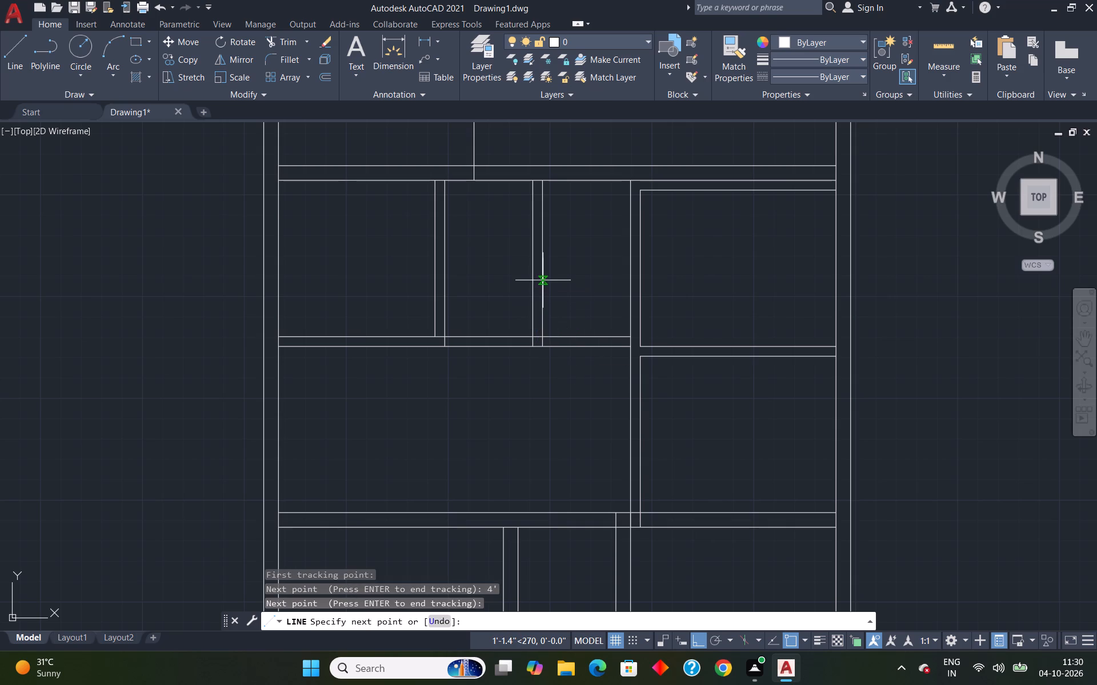
click(630, 262)
key(Escape)
Offset the new horizontal line 6" downward to form a wall across the third upper-row room.
key(o)
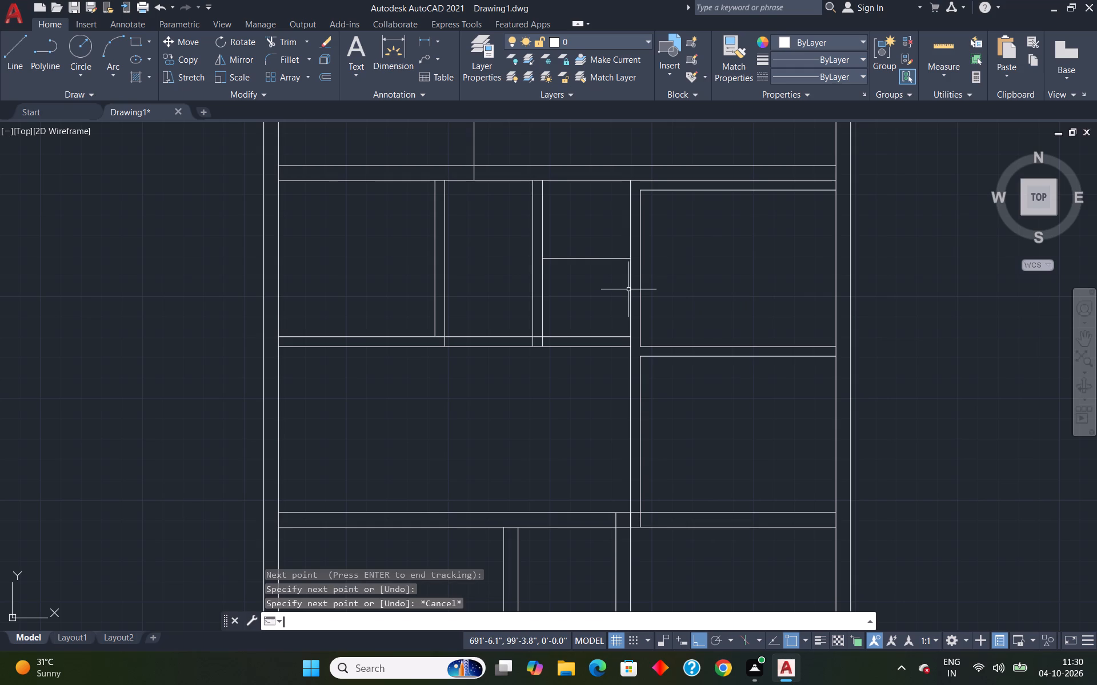
key(Return)
key(6)
key(shift+quotedbl)
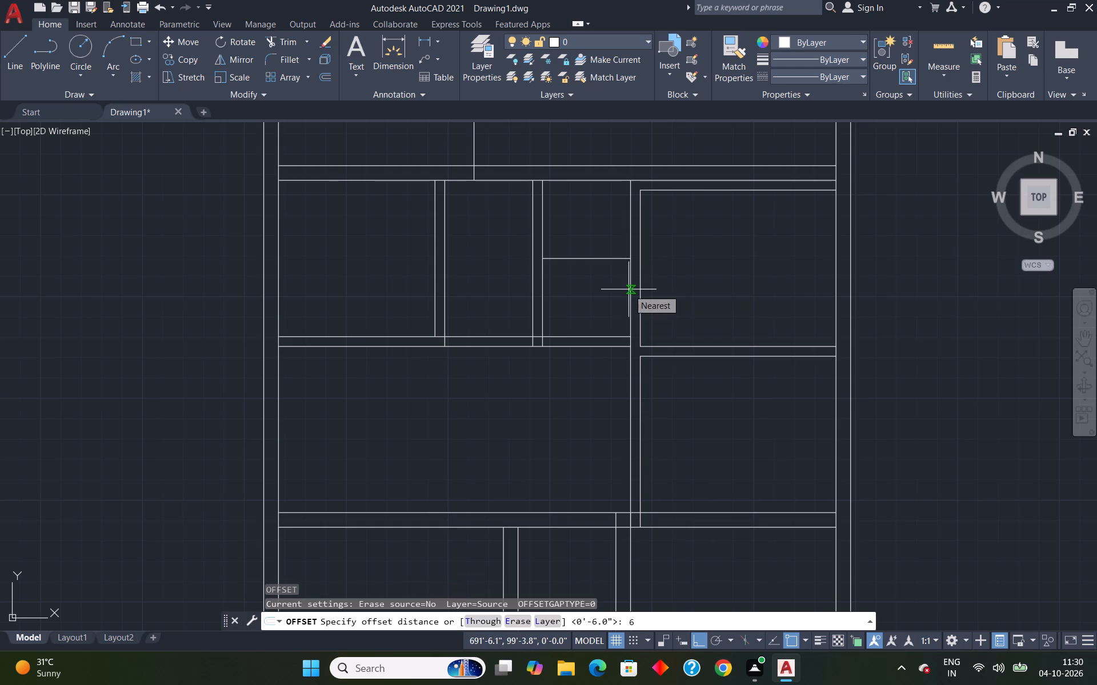
key(Return)
click(576, 256)
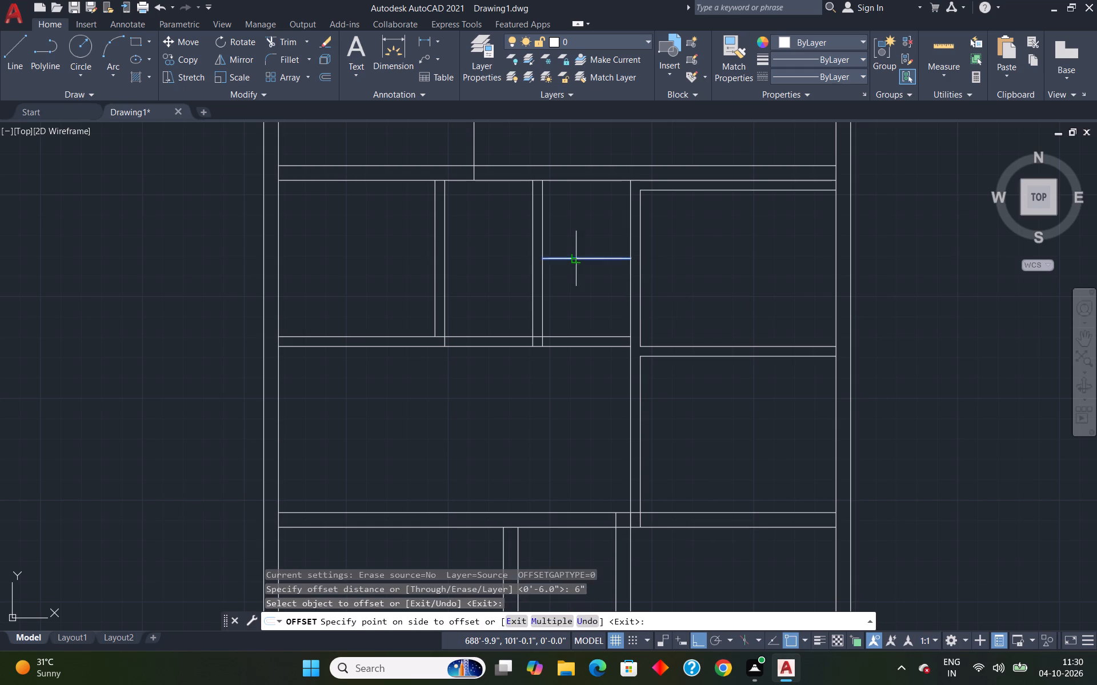
click(584, 282)
key(Escape)
Extend both lines of the new horizontal wall leftward across the second upper-row room to its left wall.
text(ex)
key(Return)
click(568, 259)
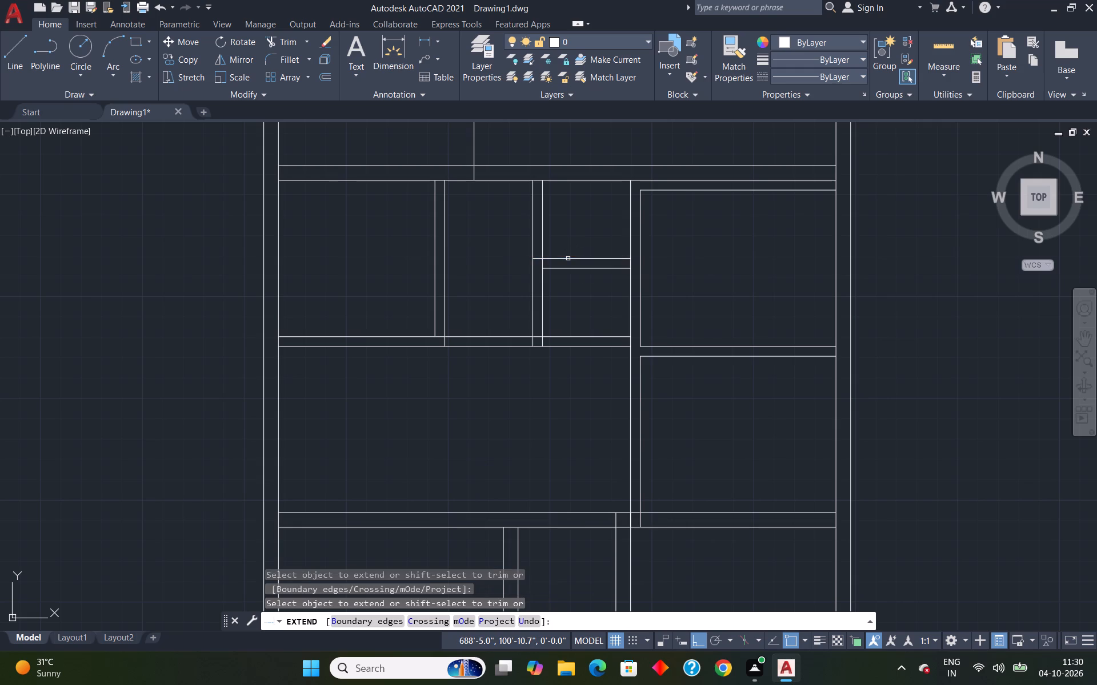
click(569, 269)
click(565, 260)
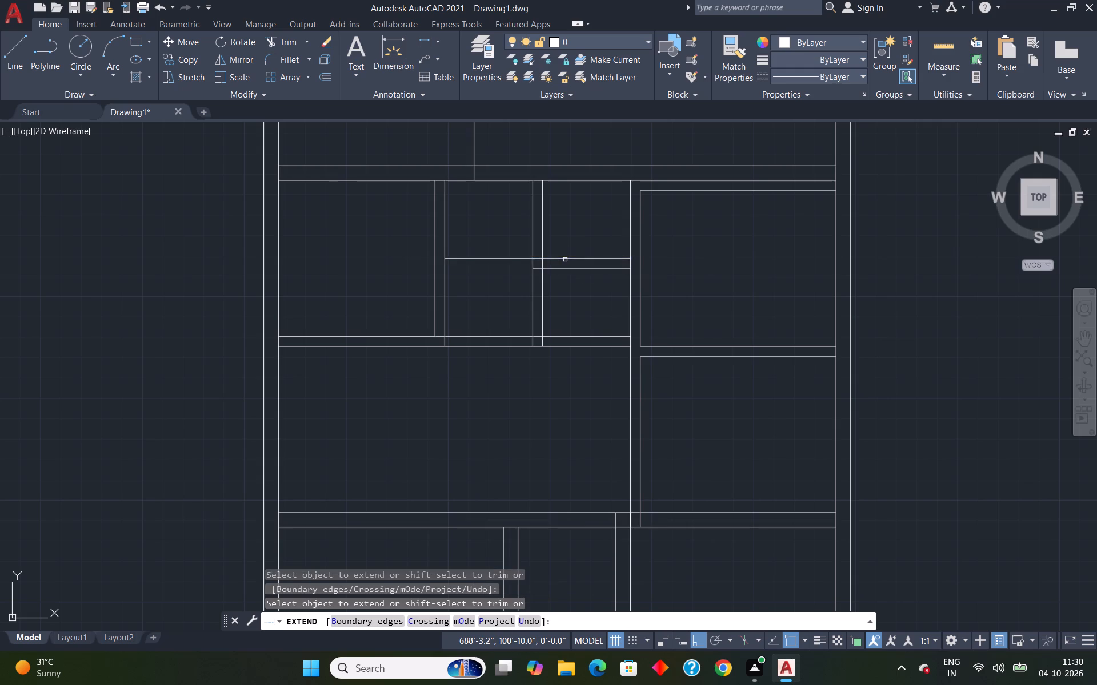
click(565, 270)
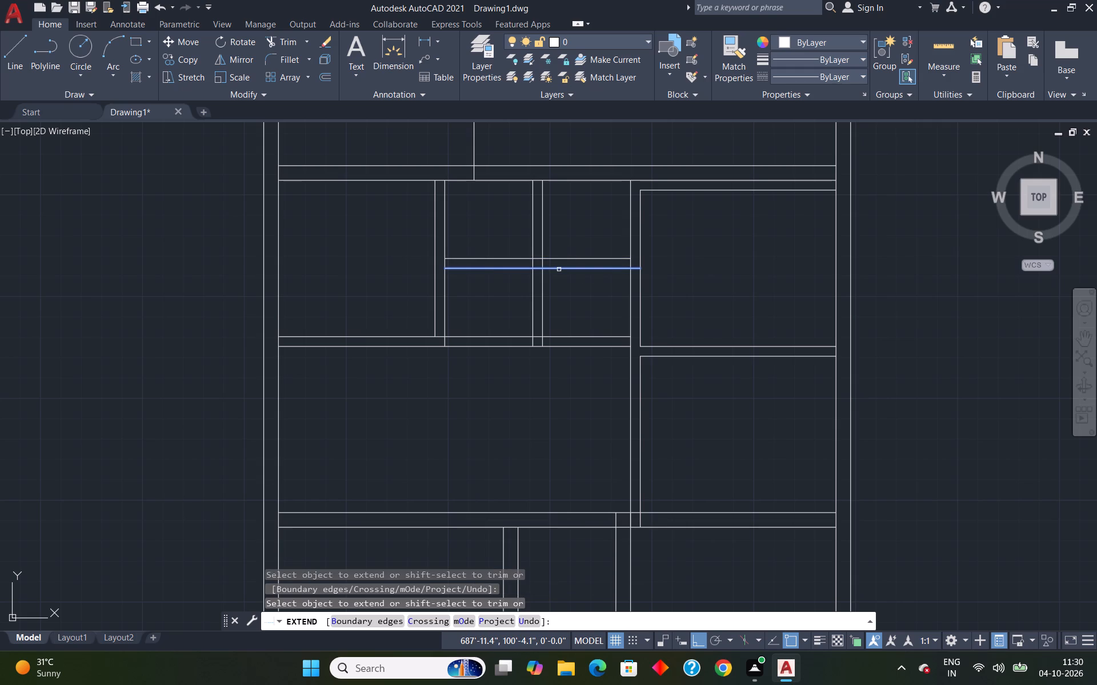
key(Escape)
Trim away the second and third upper-row rooms' old bottom wall and the part of their dividing wall below the new wall.
text(tr)
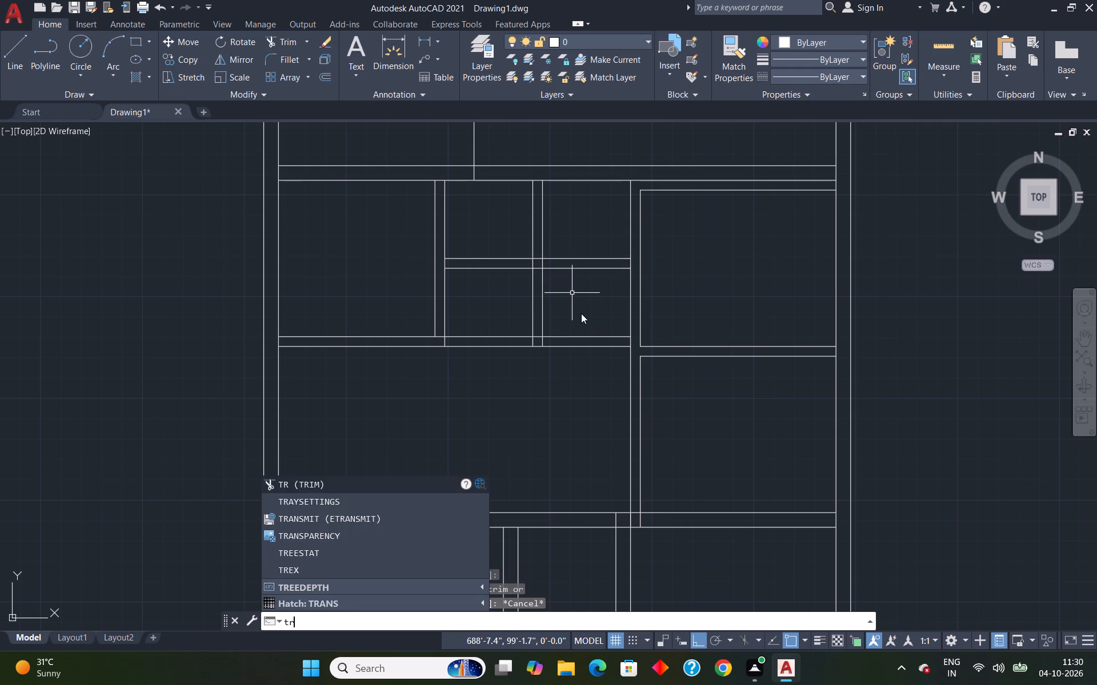
key(Return)
drag(488, 293, 468, 392)
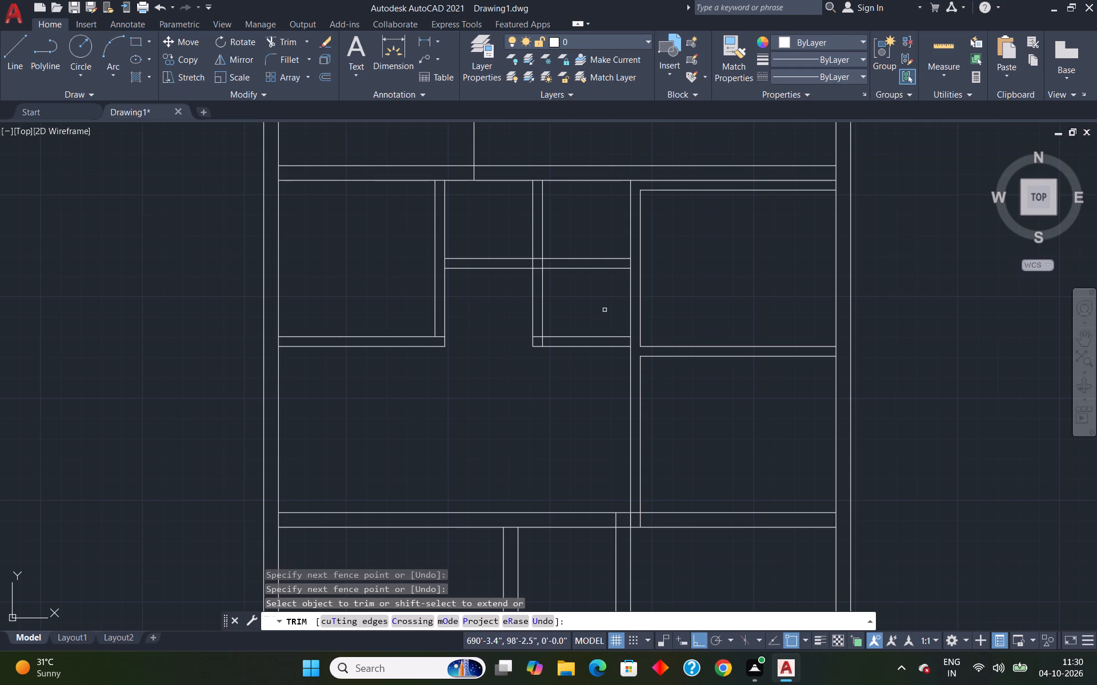
drag(604, 309, 563, 420)
drag(587, 295, 522, 319)
drag(546, 319, 533, 364)
drag(527, 335, 554, 353)
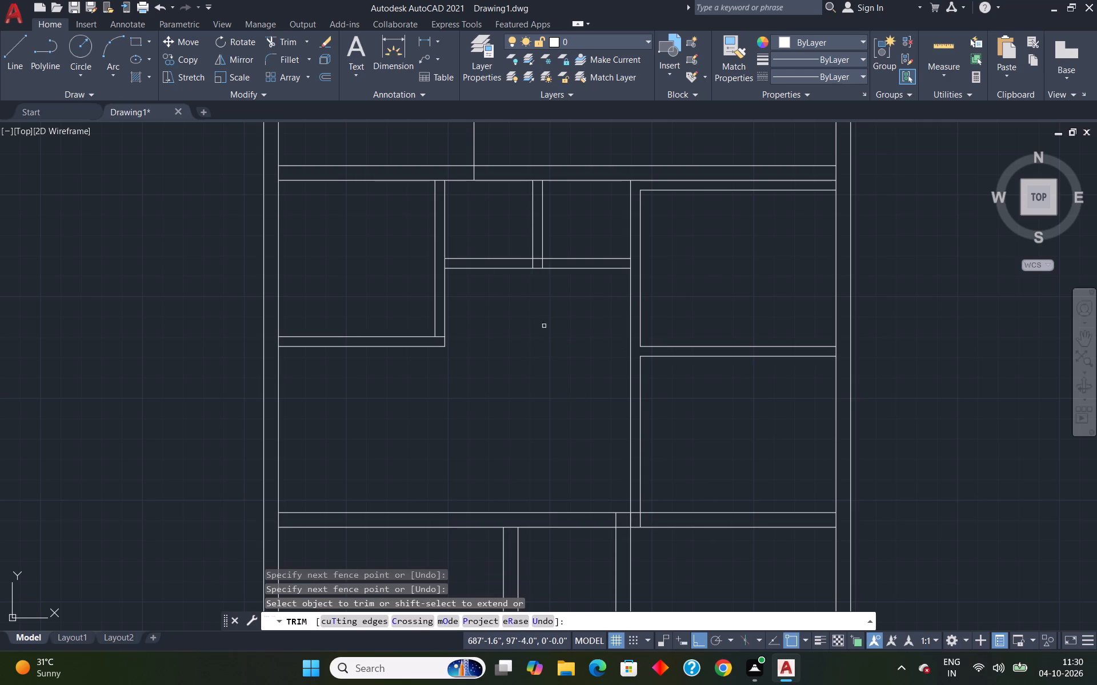
key(Escape)
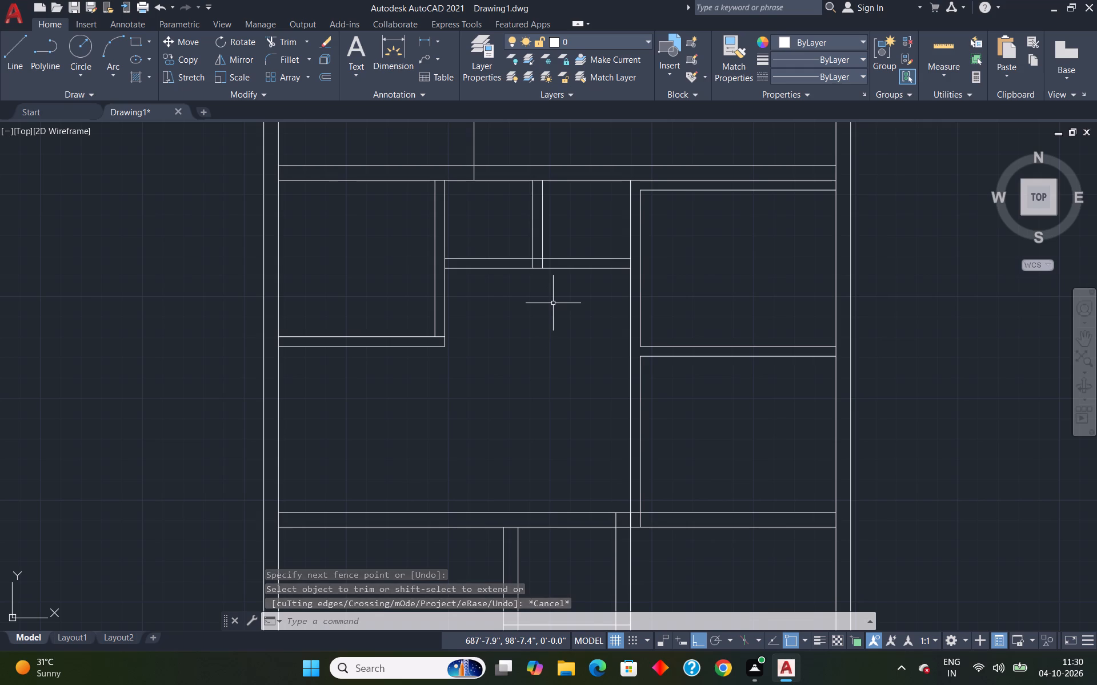
Outline a 3' opening across the upper-right room's left wall, starting 4" above the room's lower-left inner corner.
key(l)
key(Return)
text(tk)
key(Return)
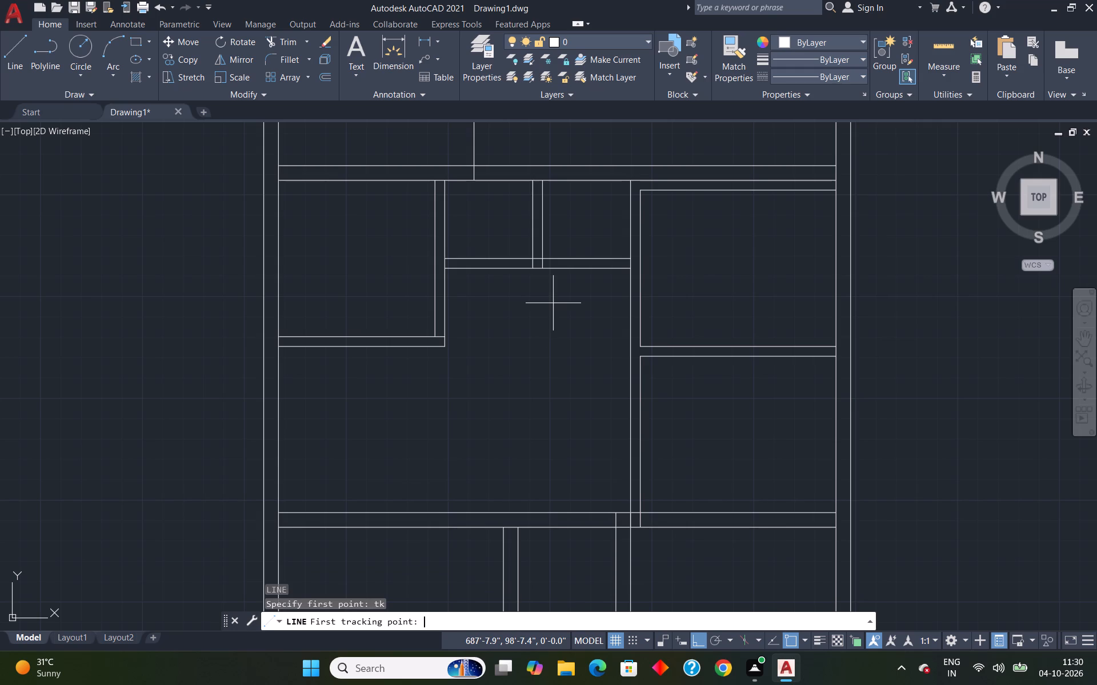
click(640, 342)
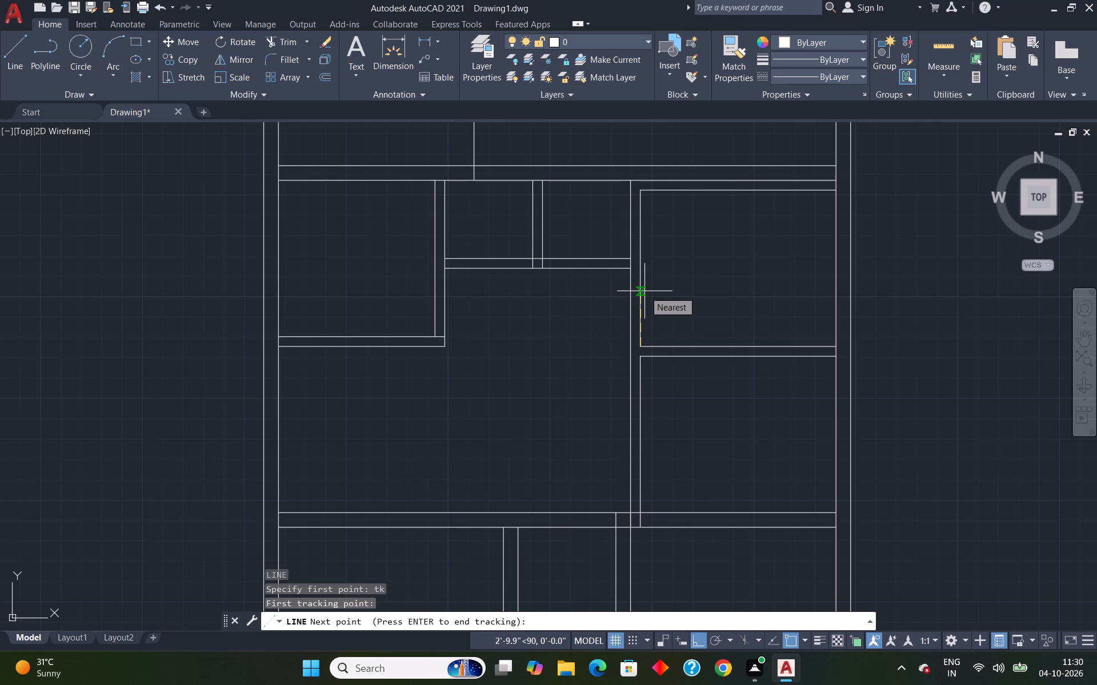
text(4")
key(Return)
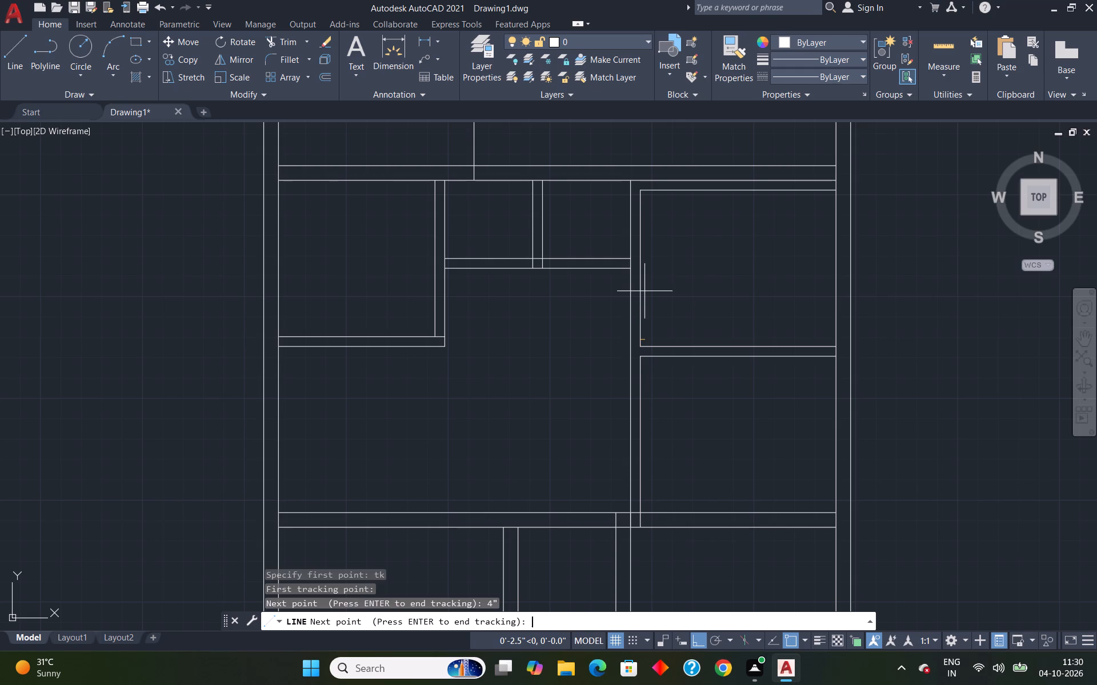
key(Return)
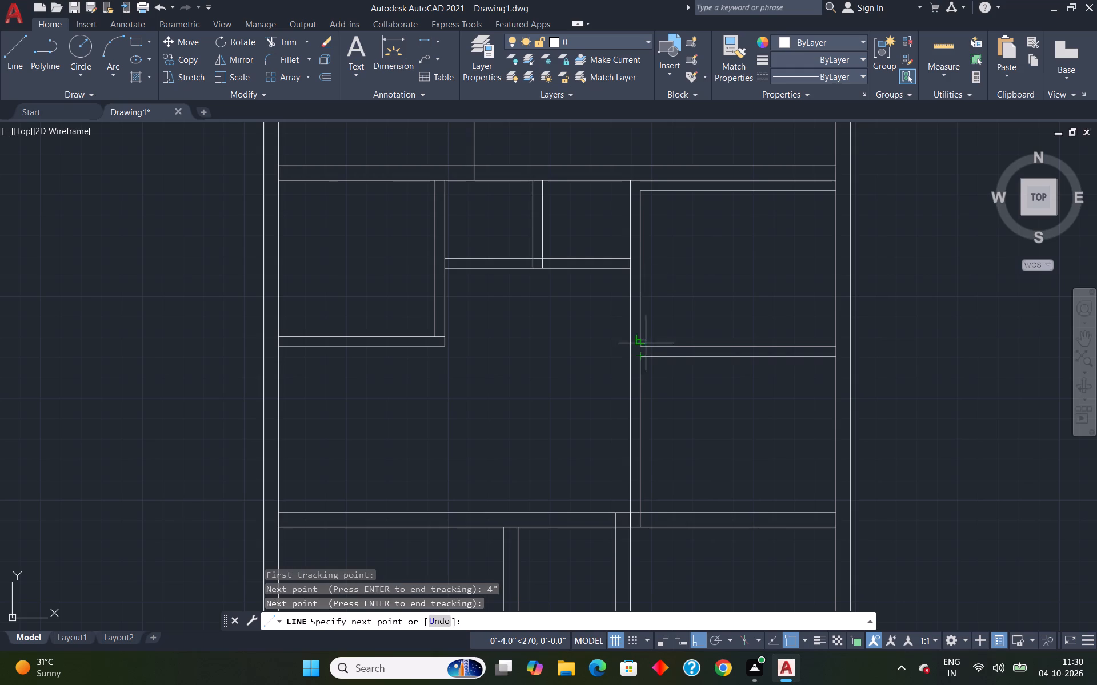
click(630, 335)
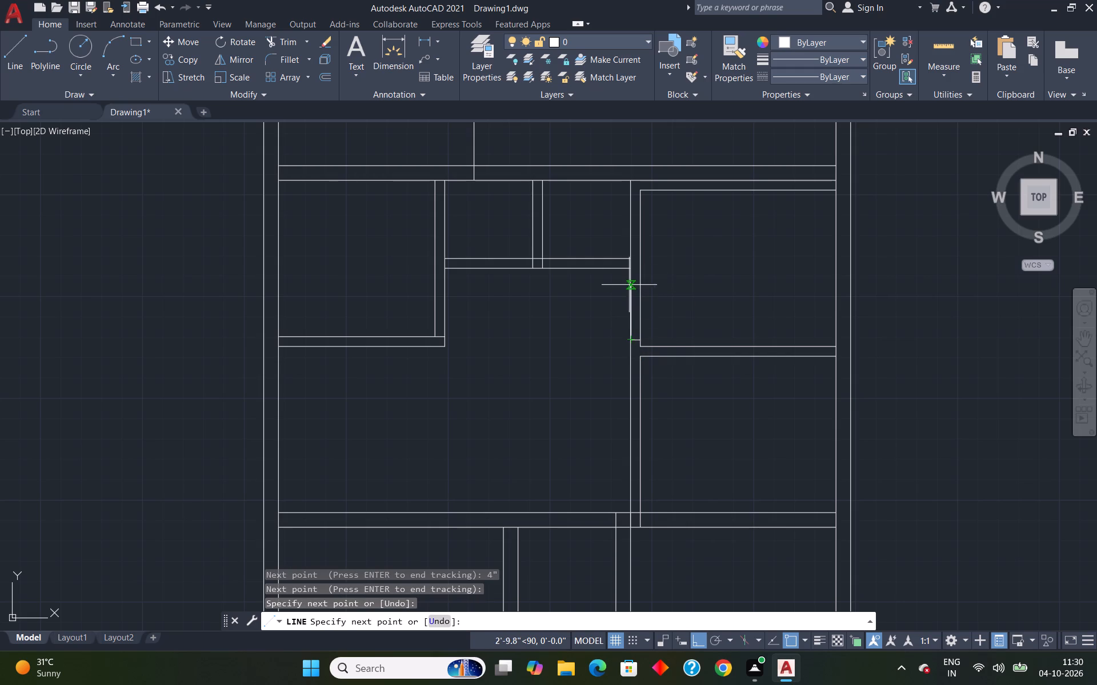
text(3')
key(Return)
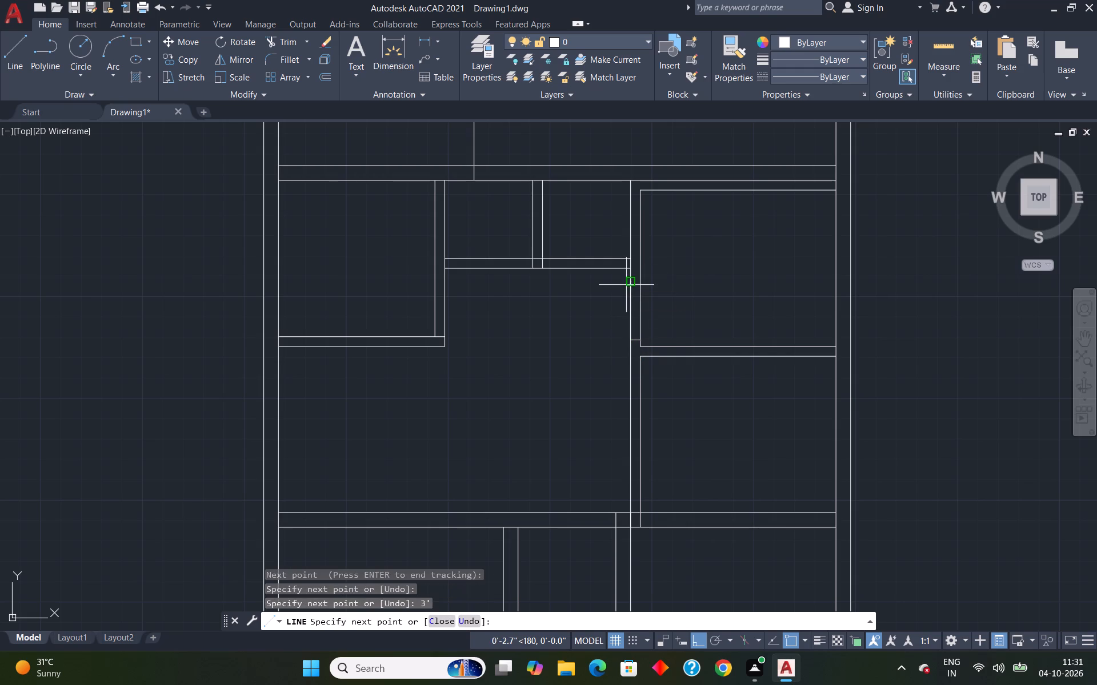
click(641, 283)
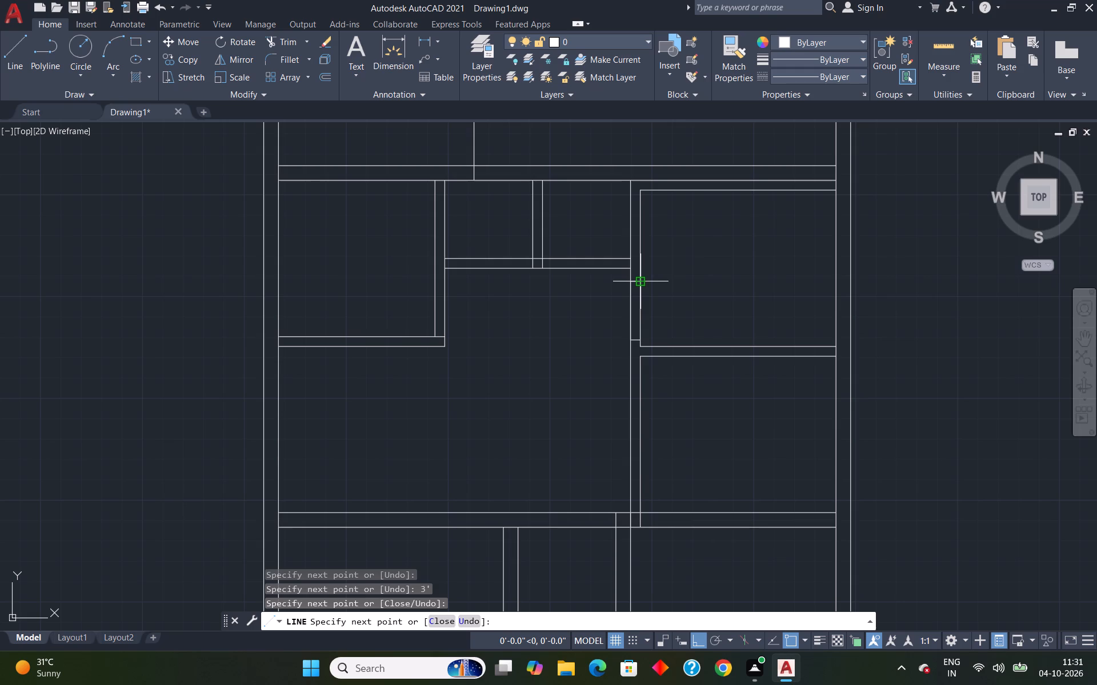
key(Escape)
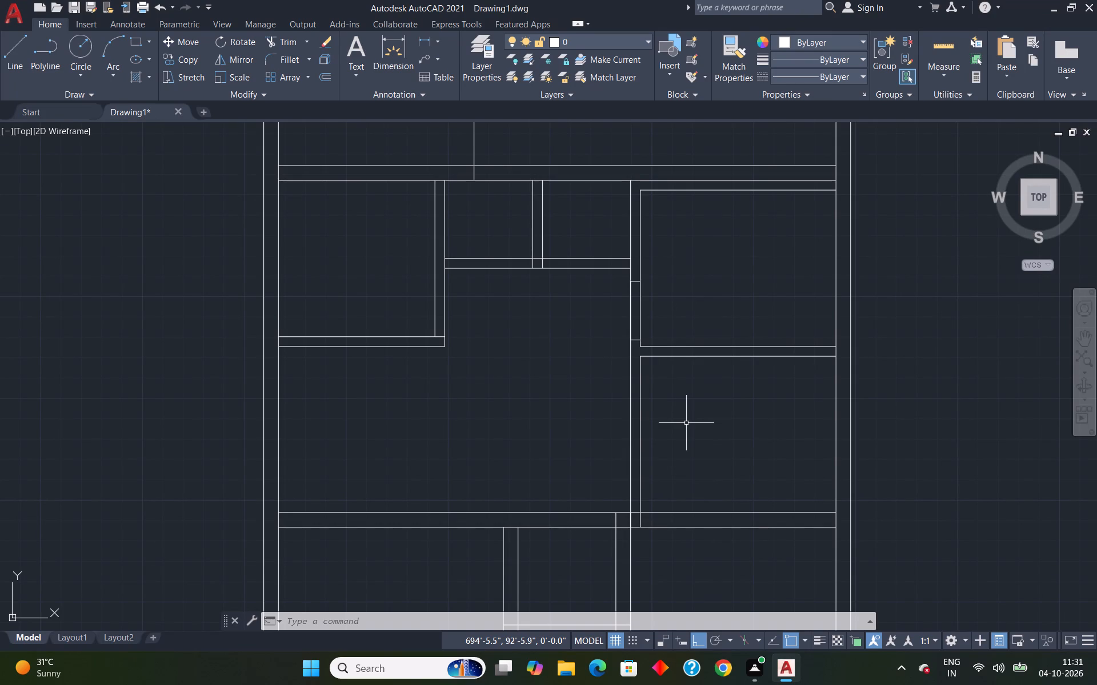
Extend the first upper-row room's bottom wall rightward to the upper-right room's left wall, and the second–third room dividing wall down to it.
scroll(506, 239, up, 1)
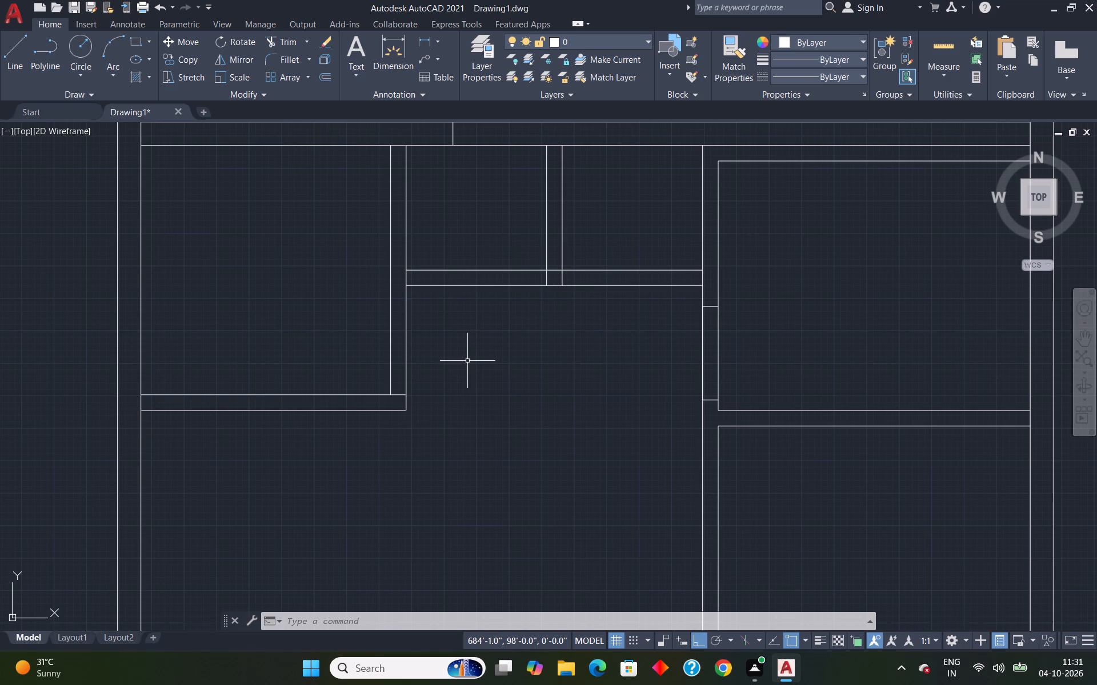
text(ex)
key(Return)
click(395, 395)
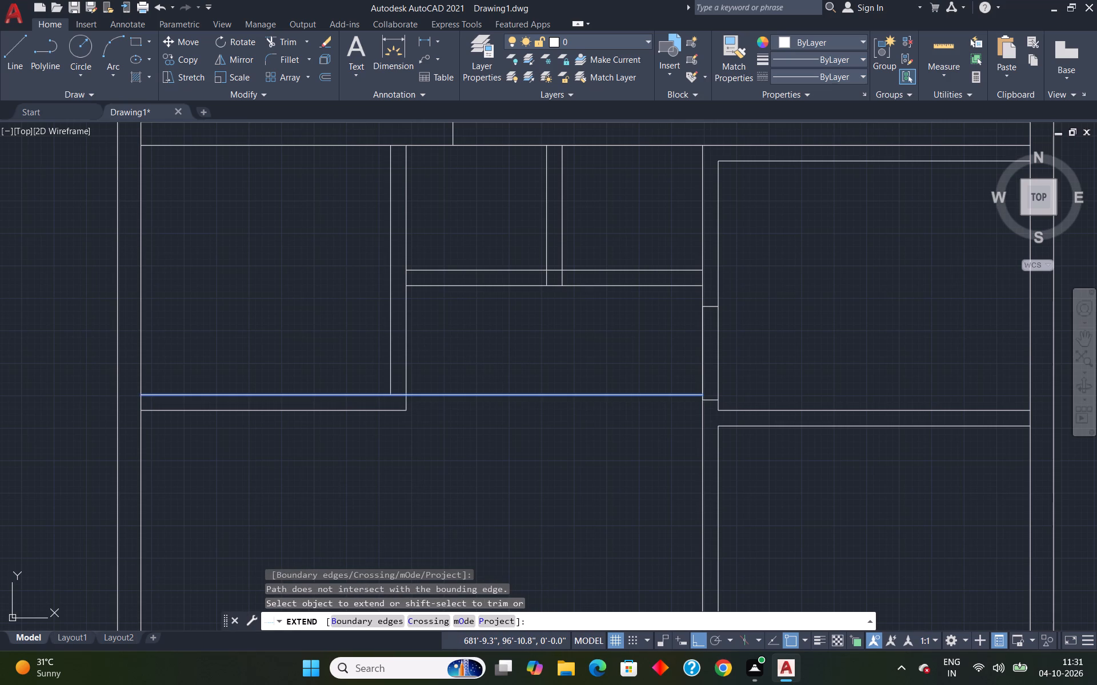
click(395, 410)
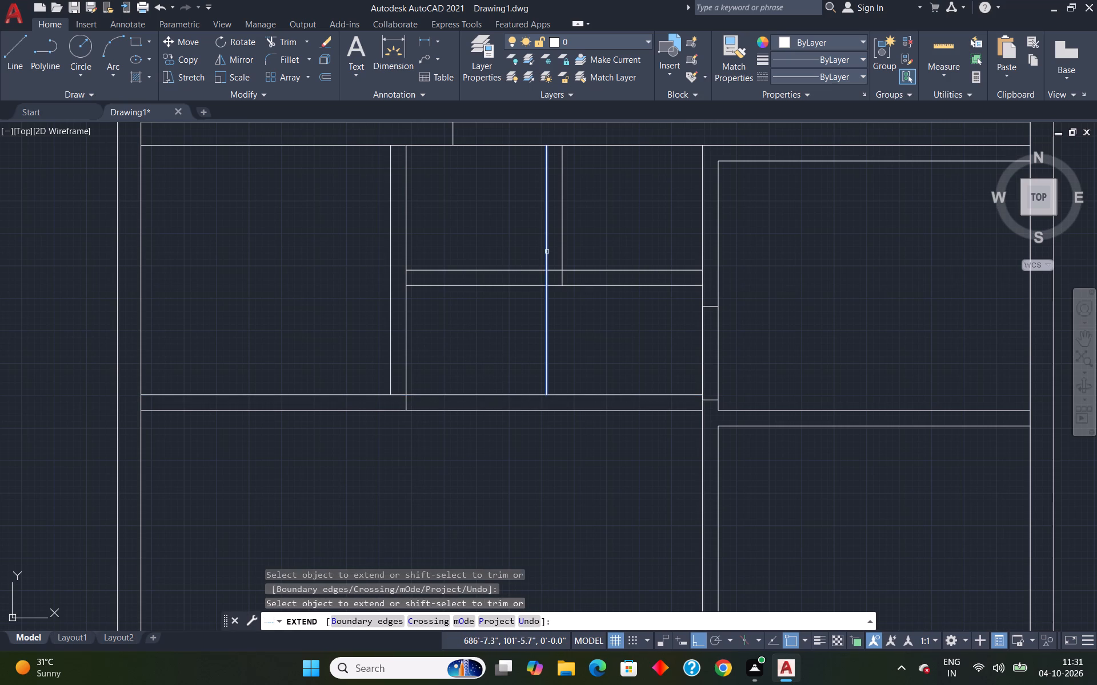
click(547, 252)
click(563, 261)
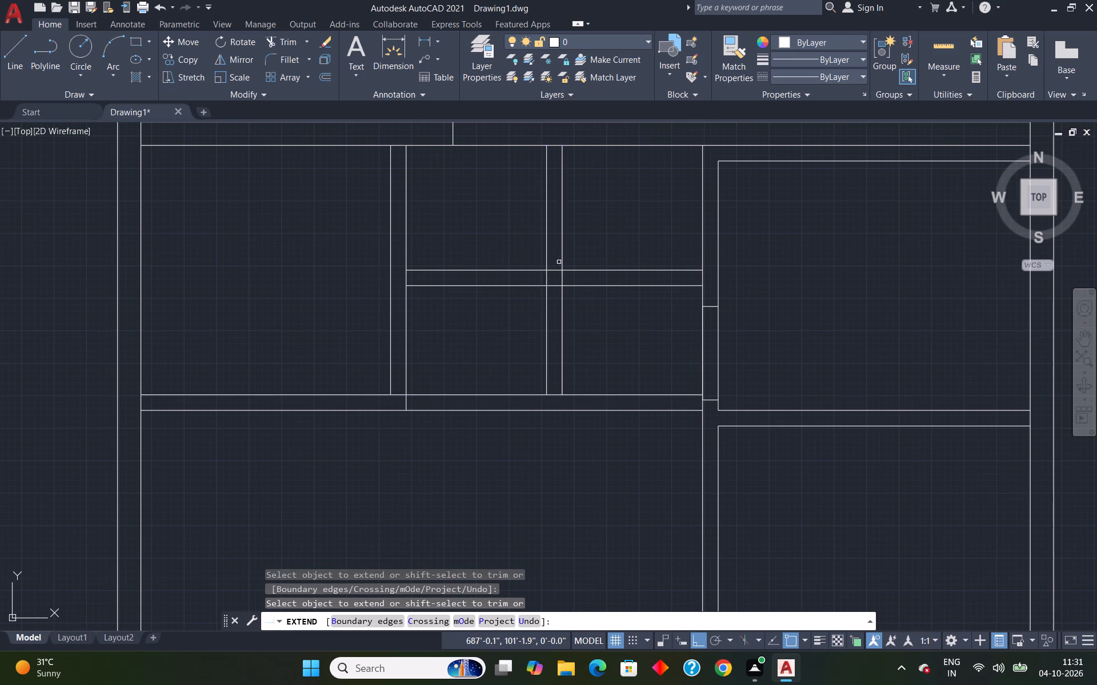
key(Escape)
Trim away both lines of the higher horizontal wall where it crosses the second upper-row room.
text(ttr)
key(Return)
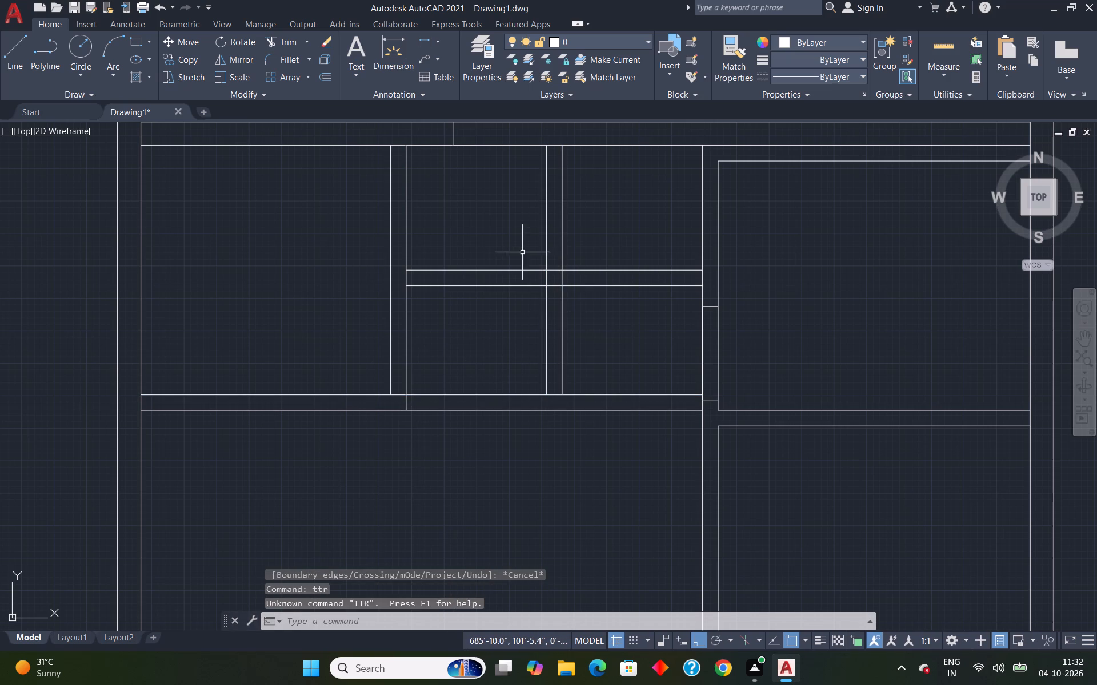
text(tr)
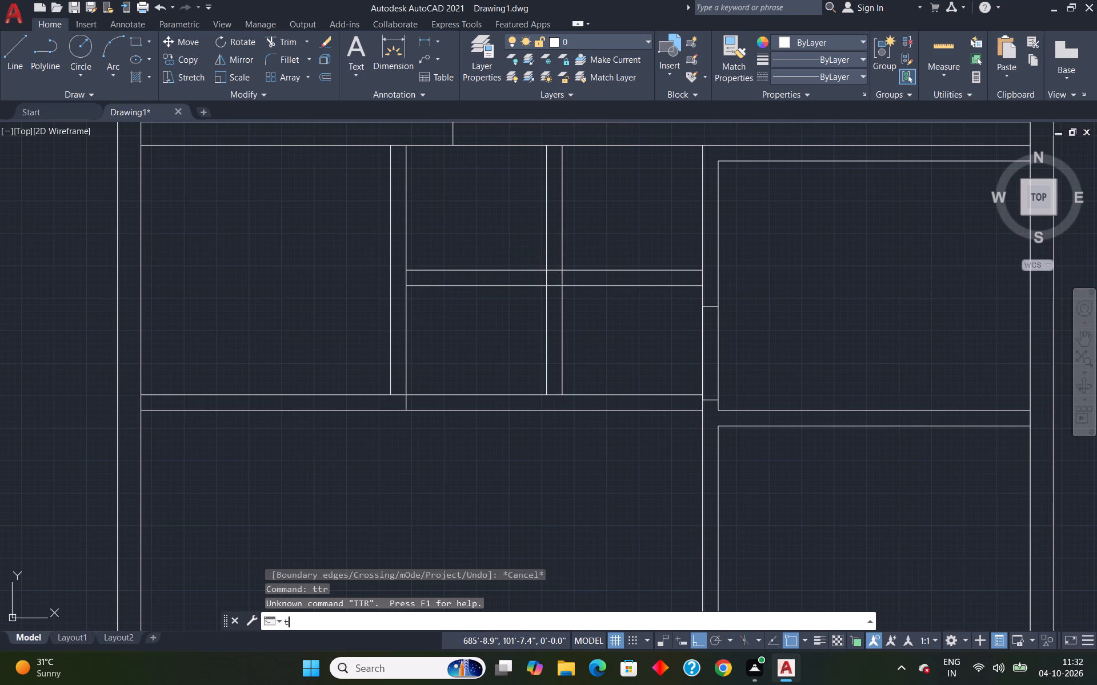
key(Return)
drag(497, 216, 493, 324)
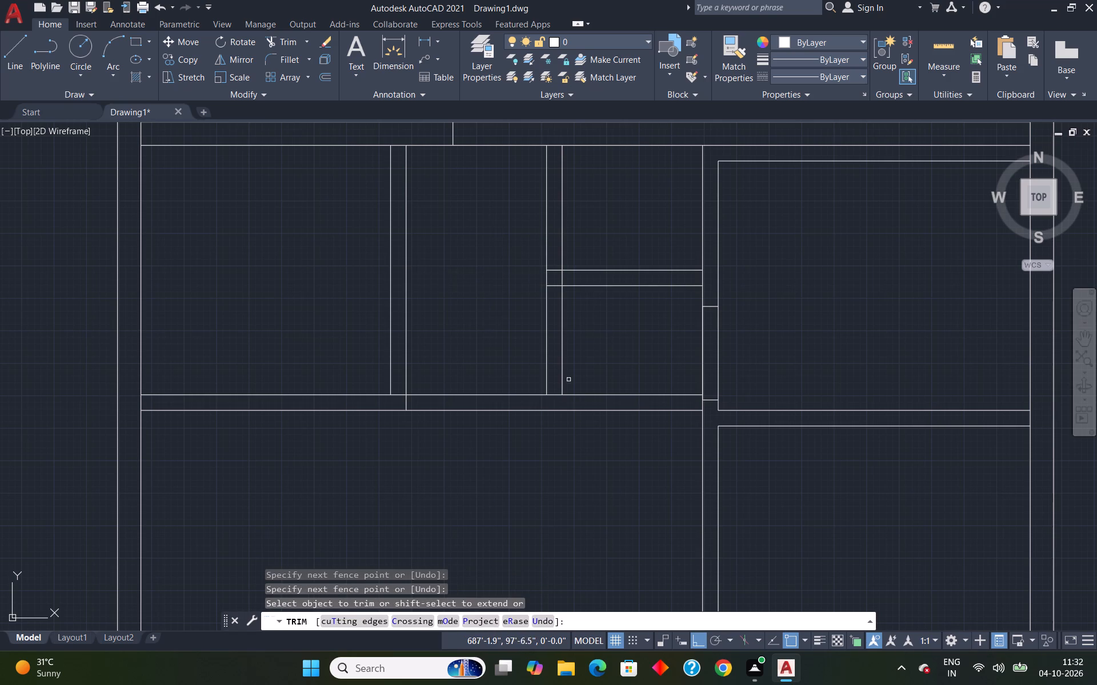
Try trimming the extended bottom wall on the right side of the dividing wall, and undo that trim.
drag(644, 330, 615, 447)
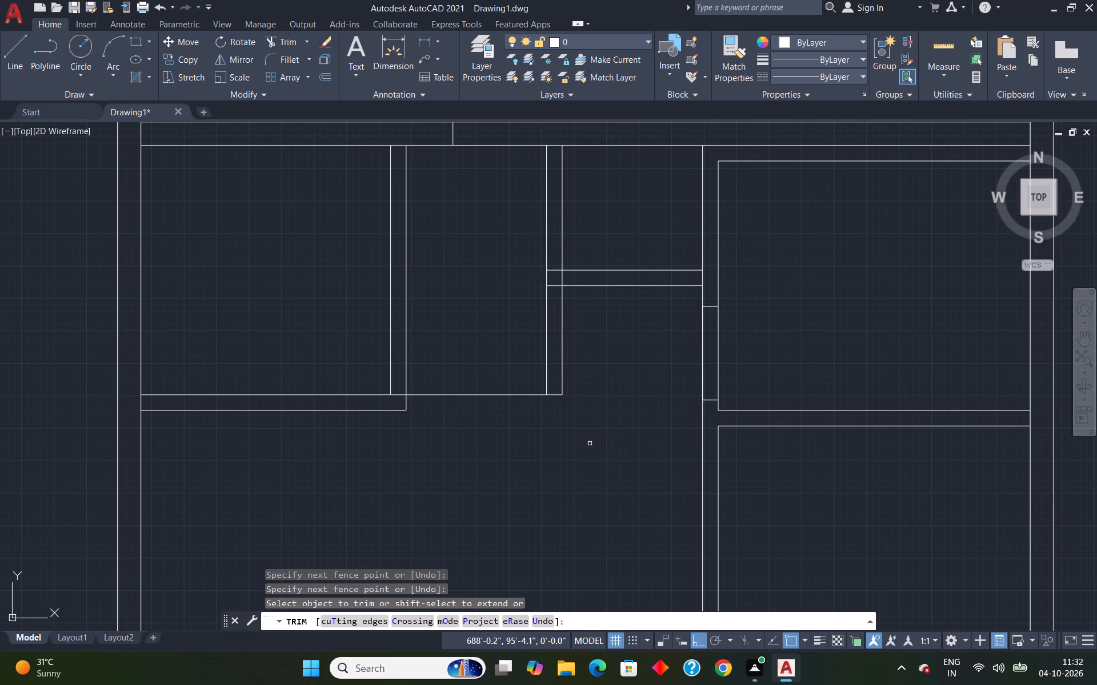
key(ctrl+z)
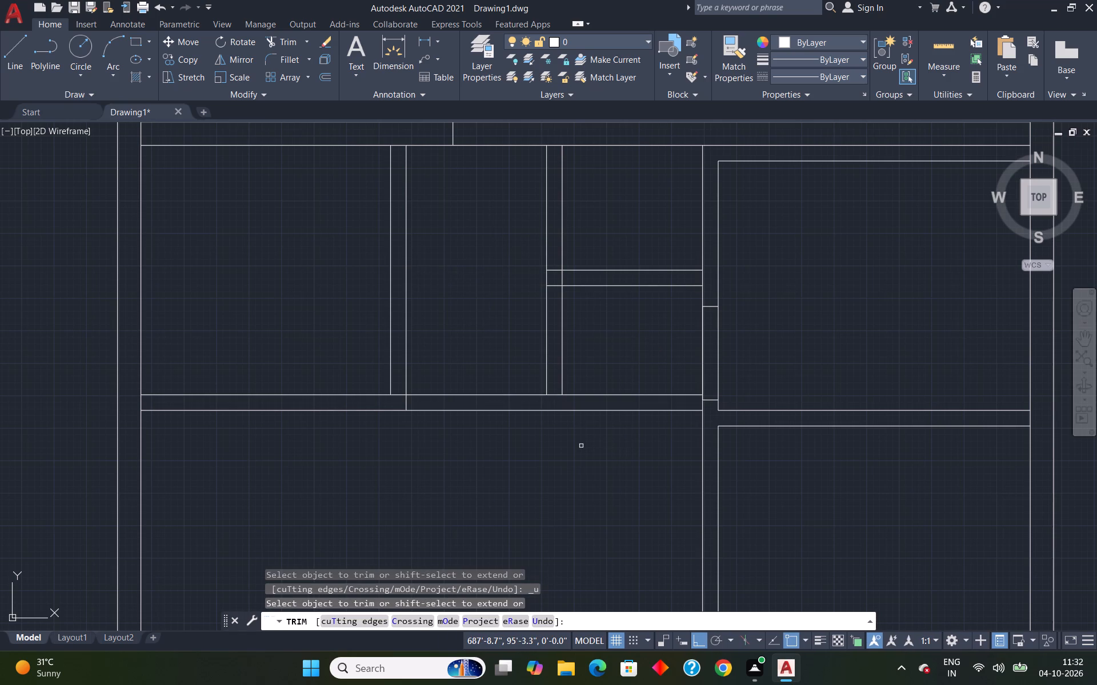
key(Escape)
Extend both lines of the second room's right dividing wall down to the outer line of the bottom wall.
text(ex)
key(3)
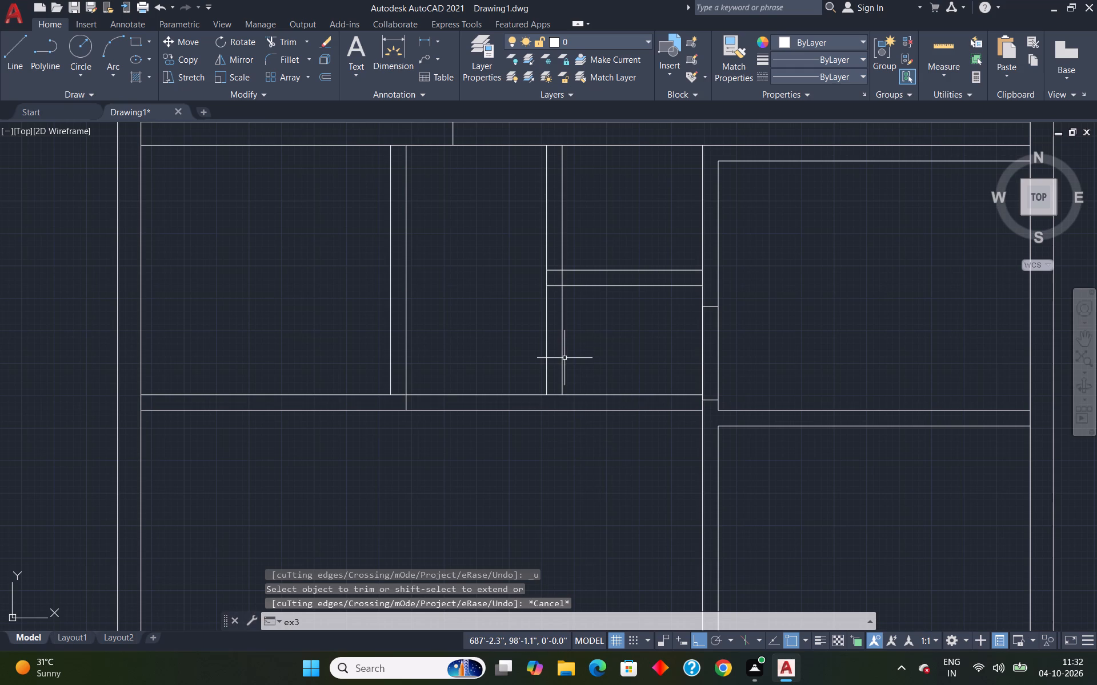
key(BackSpace)
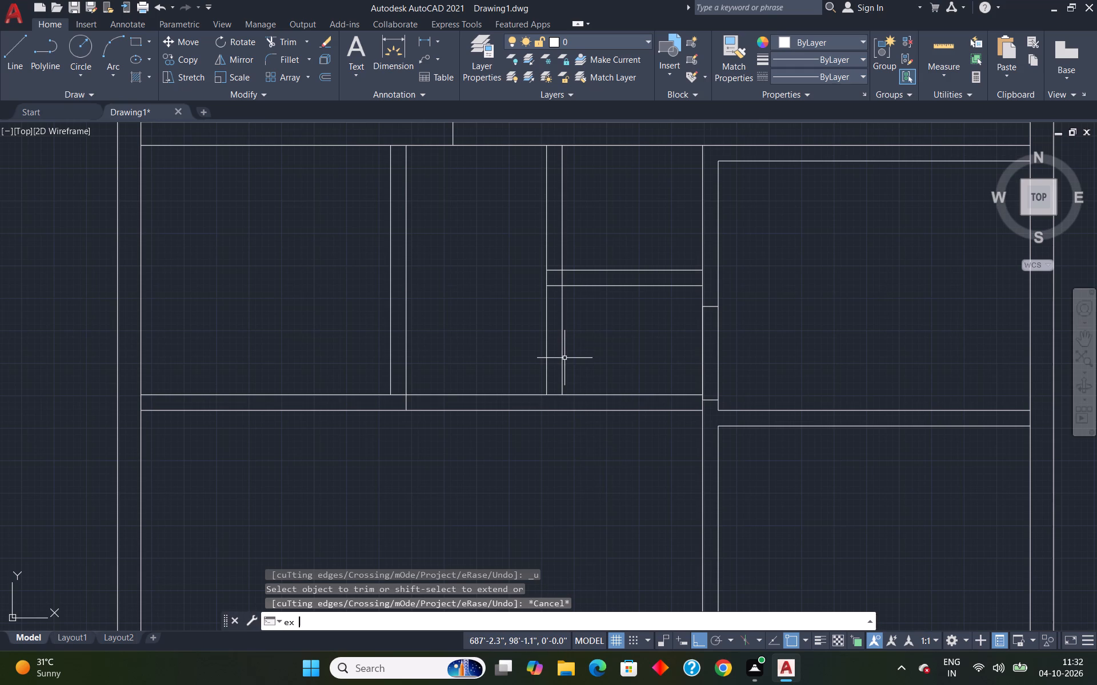
key(Return)
click(548, 374)
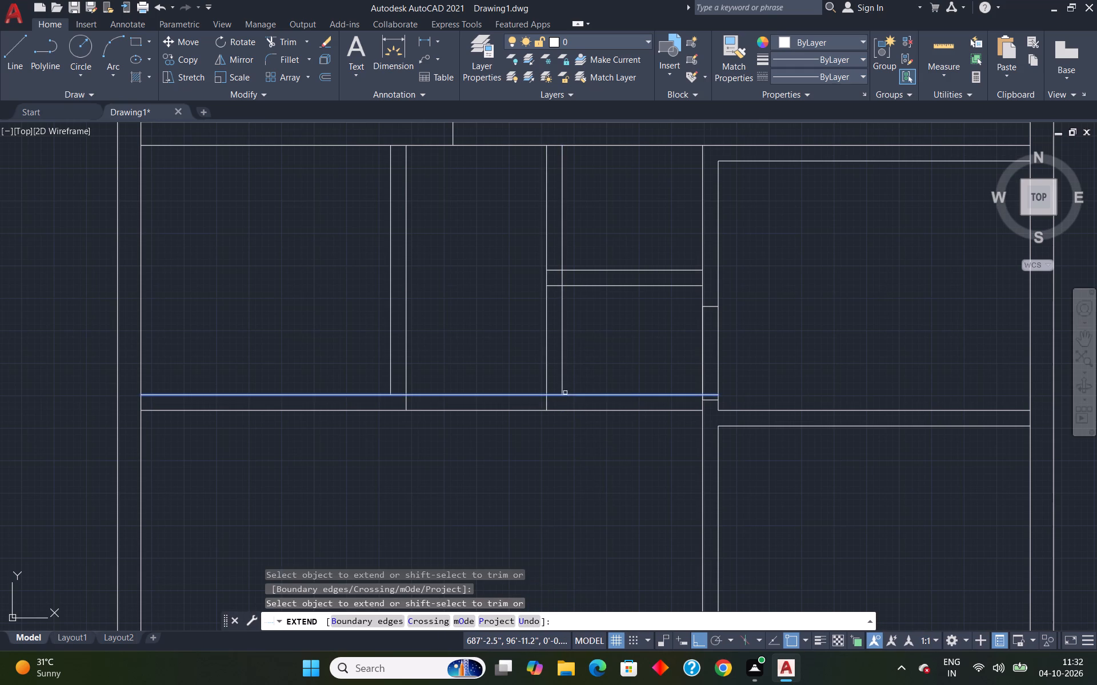
click(560, 375)
key(Escape)
Trim away both bottom wall lines between the second room's right wall and the upper-right room's left wall.
text(tr)
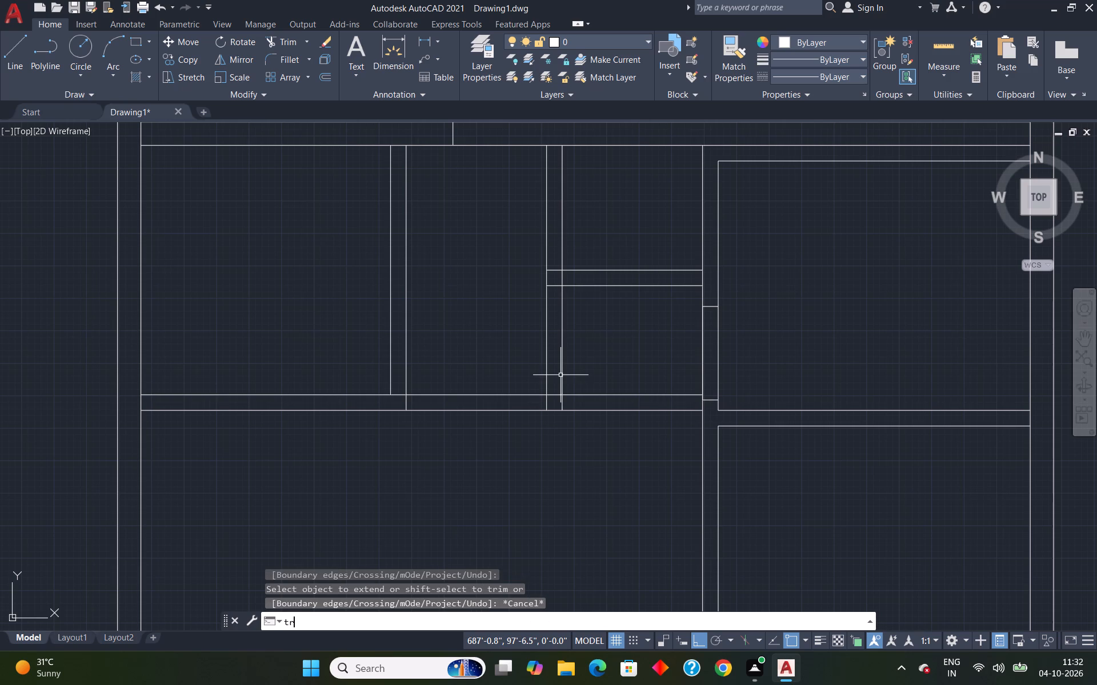
key(Return)
drag(624, 336, 575, 504)
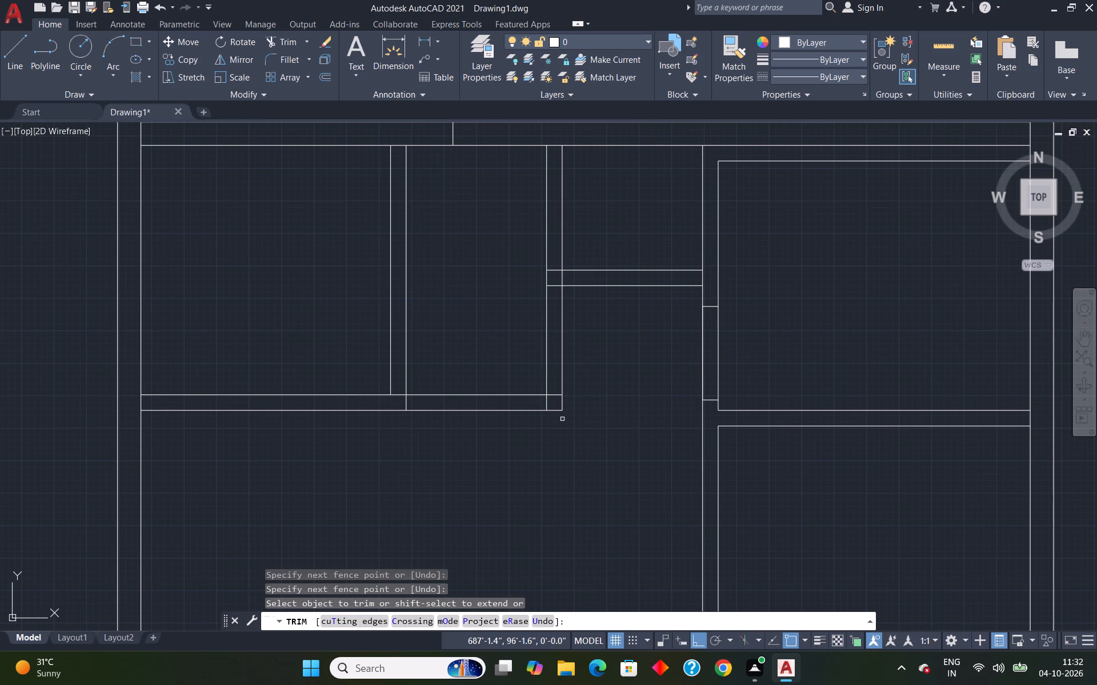
key(Escape)
Trim the overlapping line pieces at the second upper-row room's lower-right and lower-left wall junctions.
scroll(560, 457, down, 1)
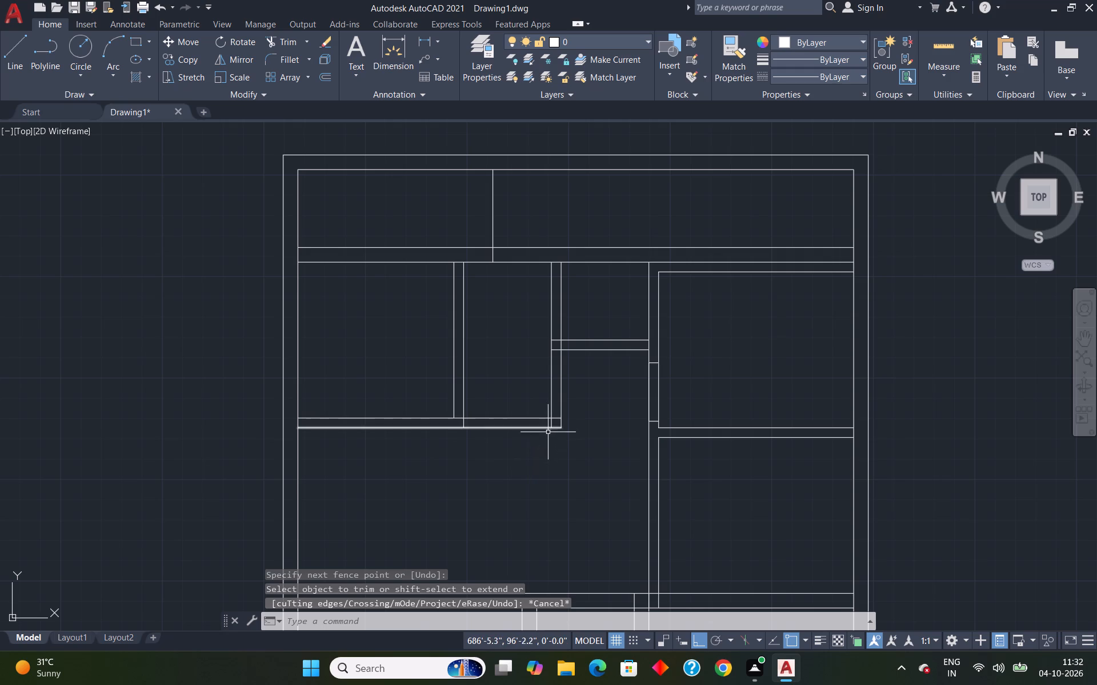
text(tr)
key(Return)
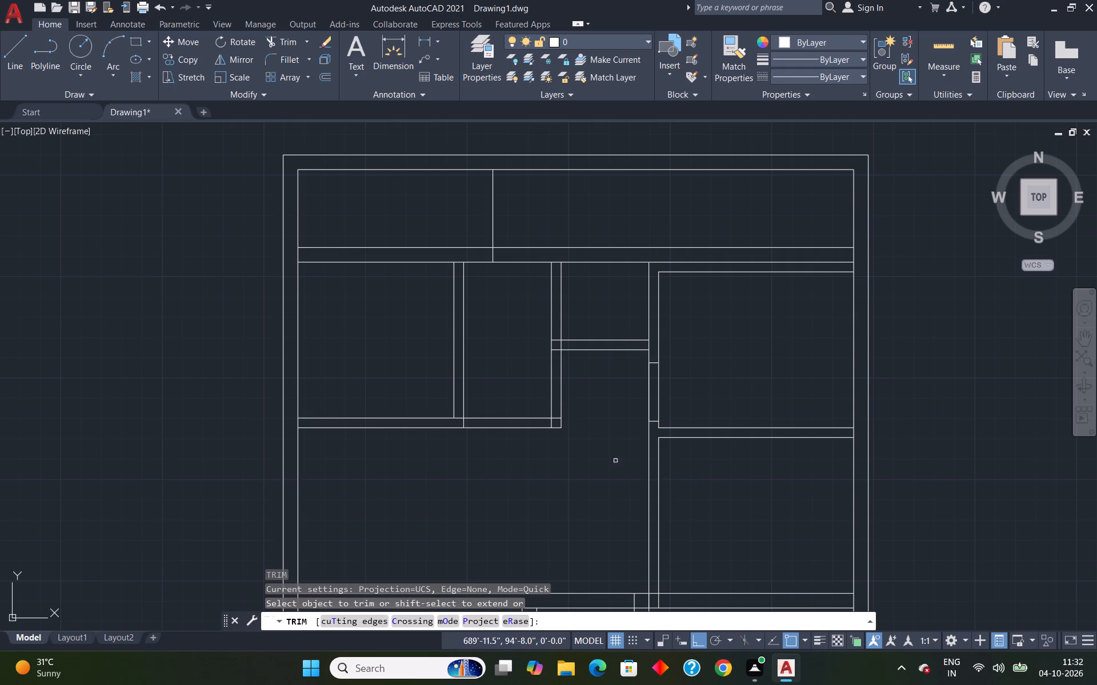
scroll(561, 425, up, 2)
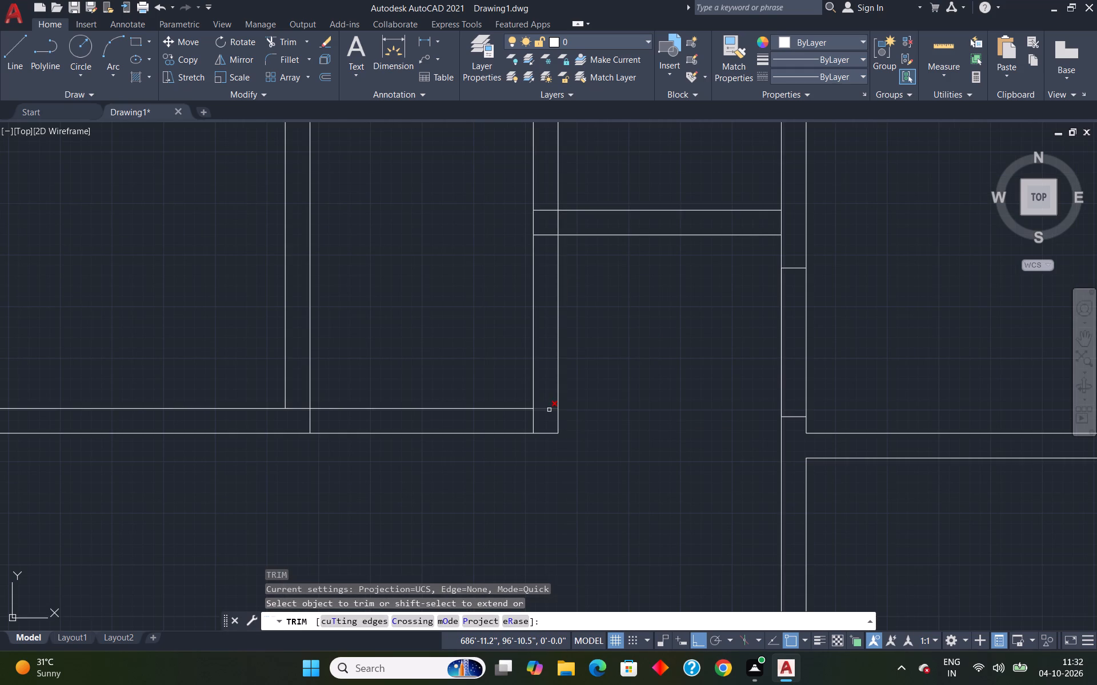
click(549, 410)
click(533, 423)
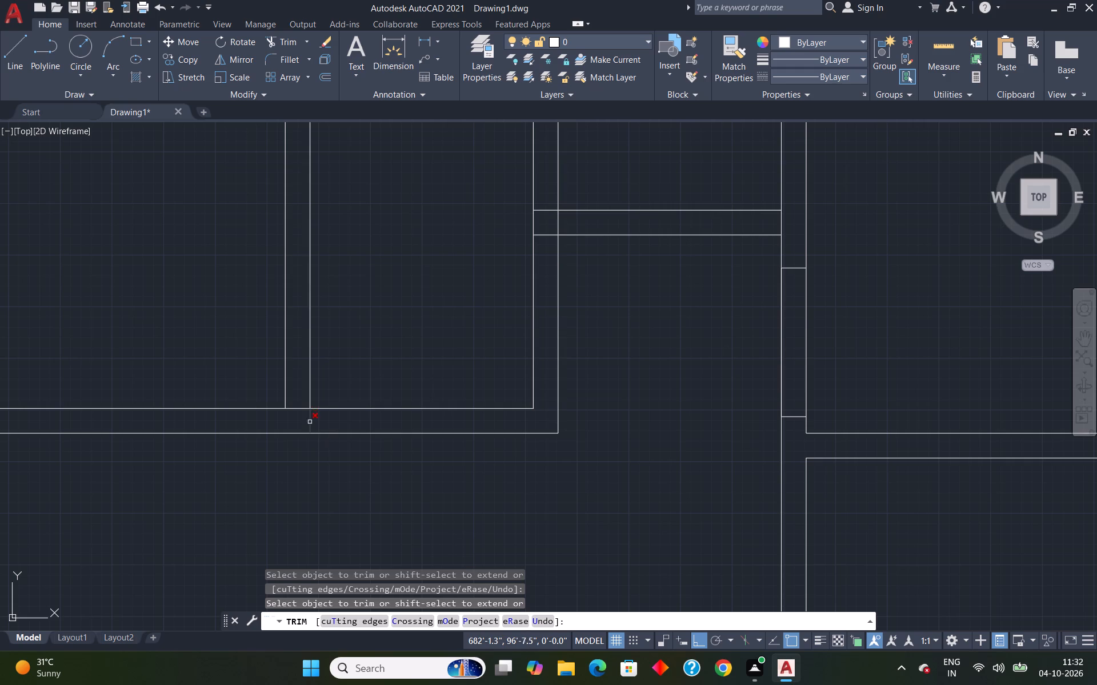
click(298, 408)
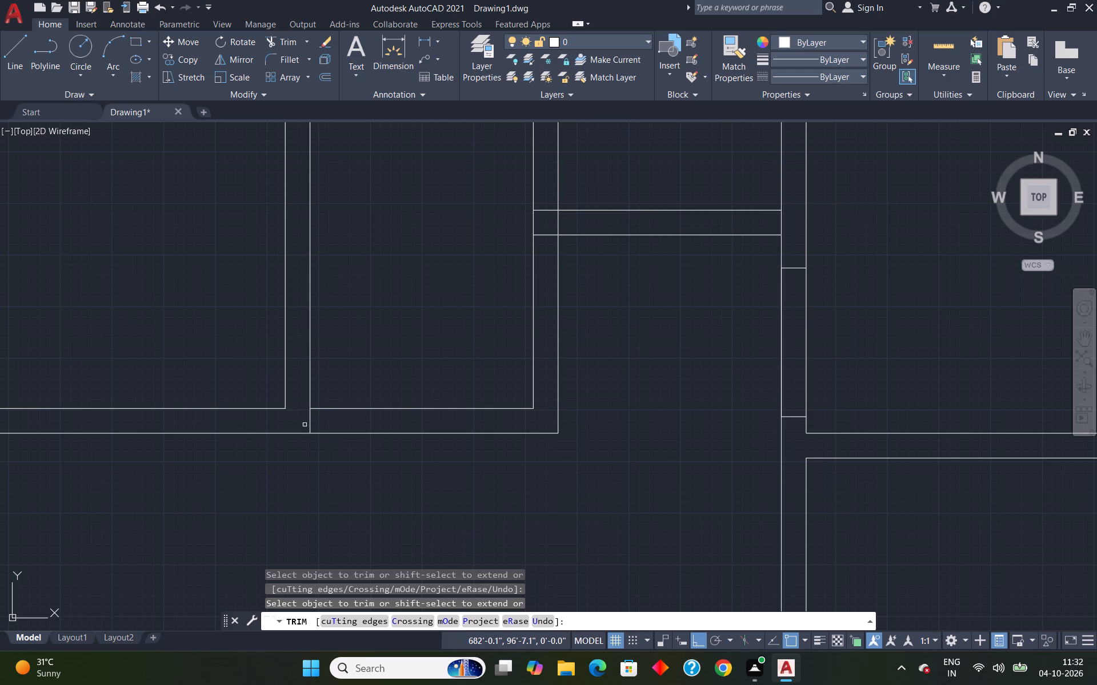
click(311, 425)
key(Escape)
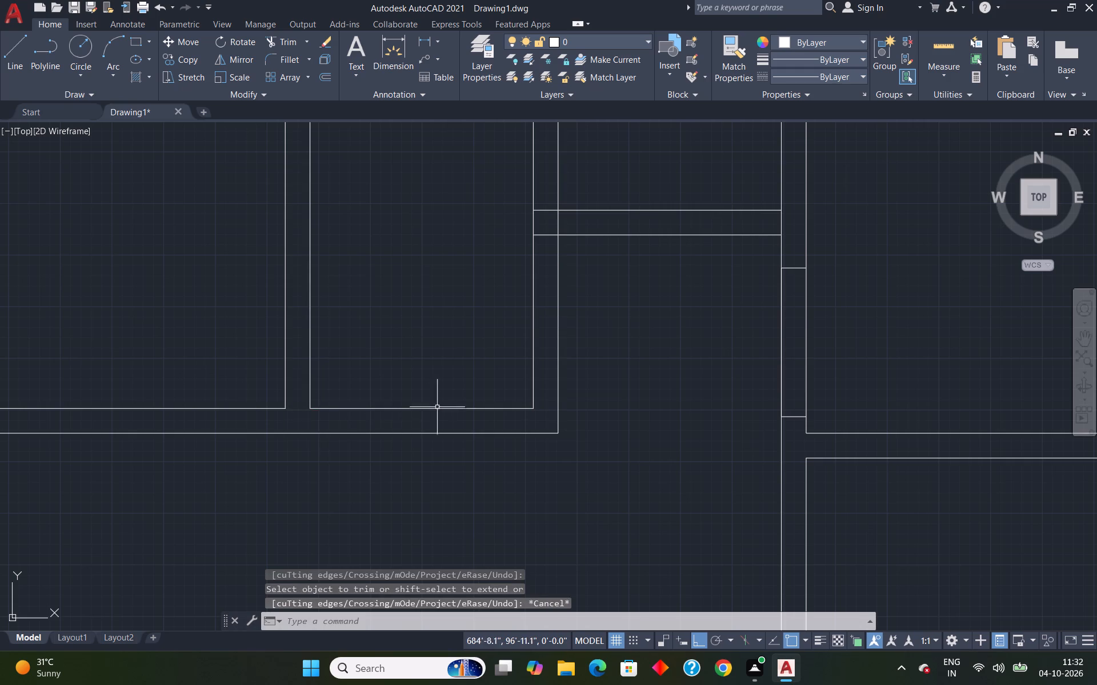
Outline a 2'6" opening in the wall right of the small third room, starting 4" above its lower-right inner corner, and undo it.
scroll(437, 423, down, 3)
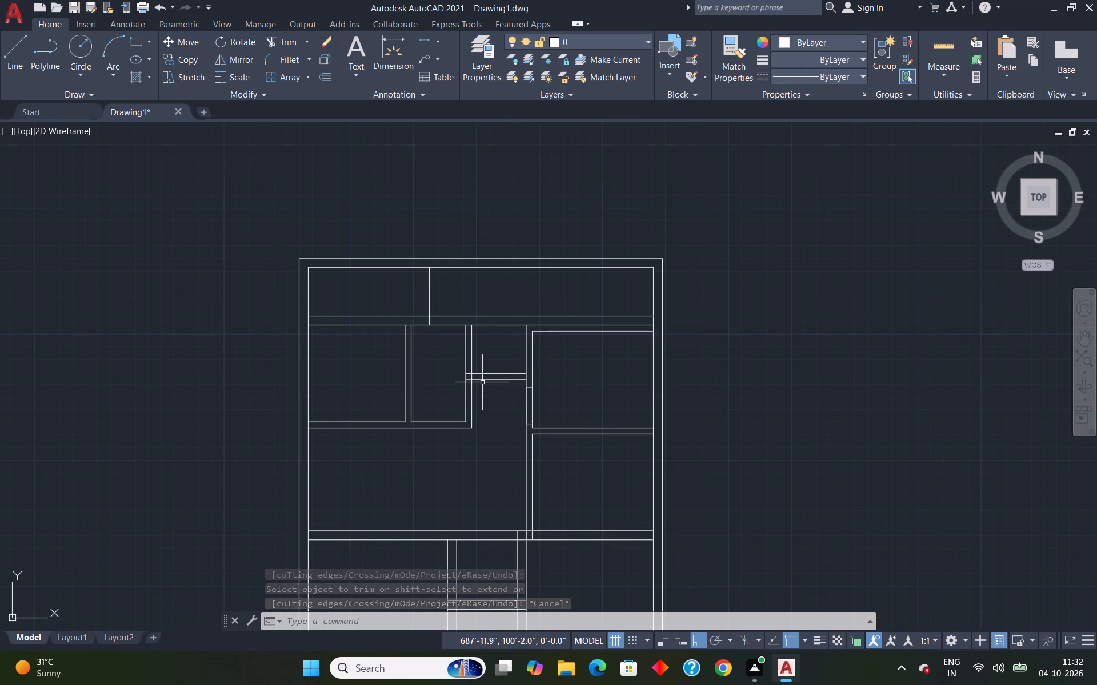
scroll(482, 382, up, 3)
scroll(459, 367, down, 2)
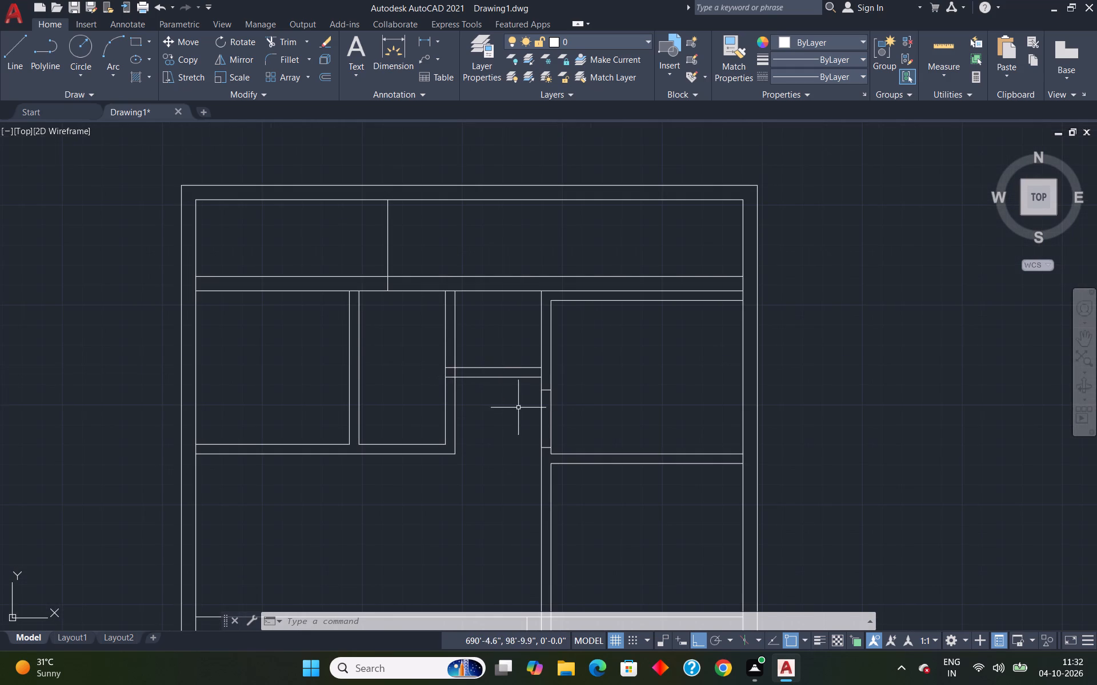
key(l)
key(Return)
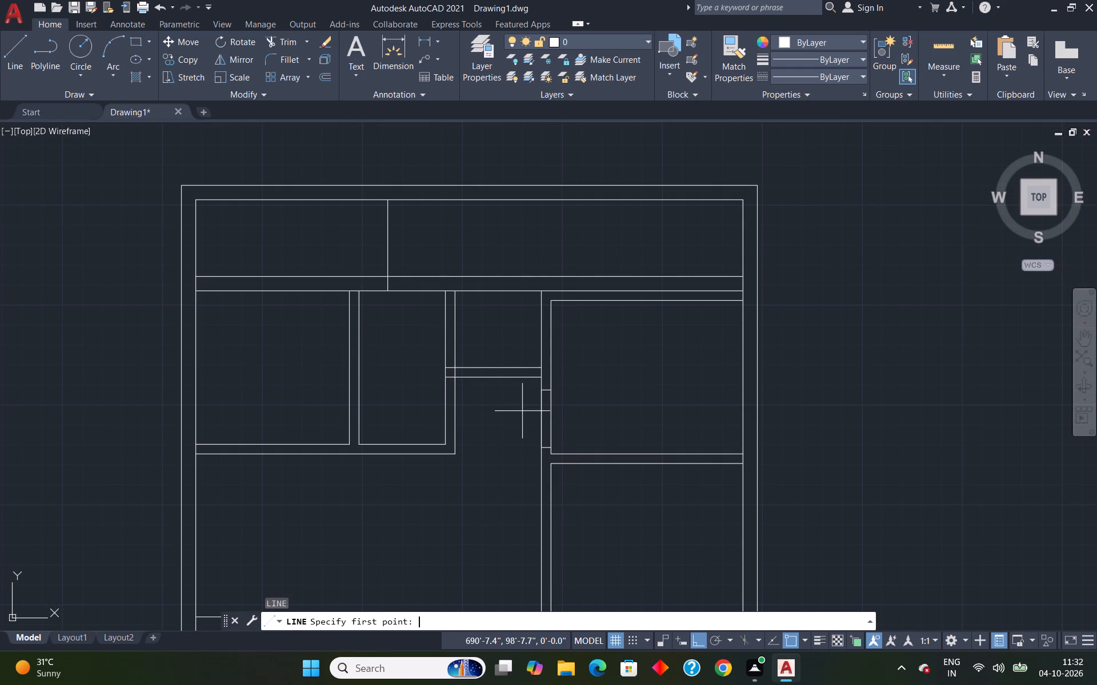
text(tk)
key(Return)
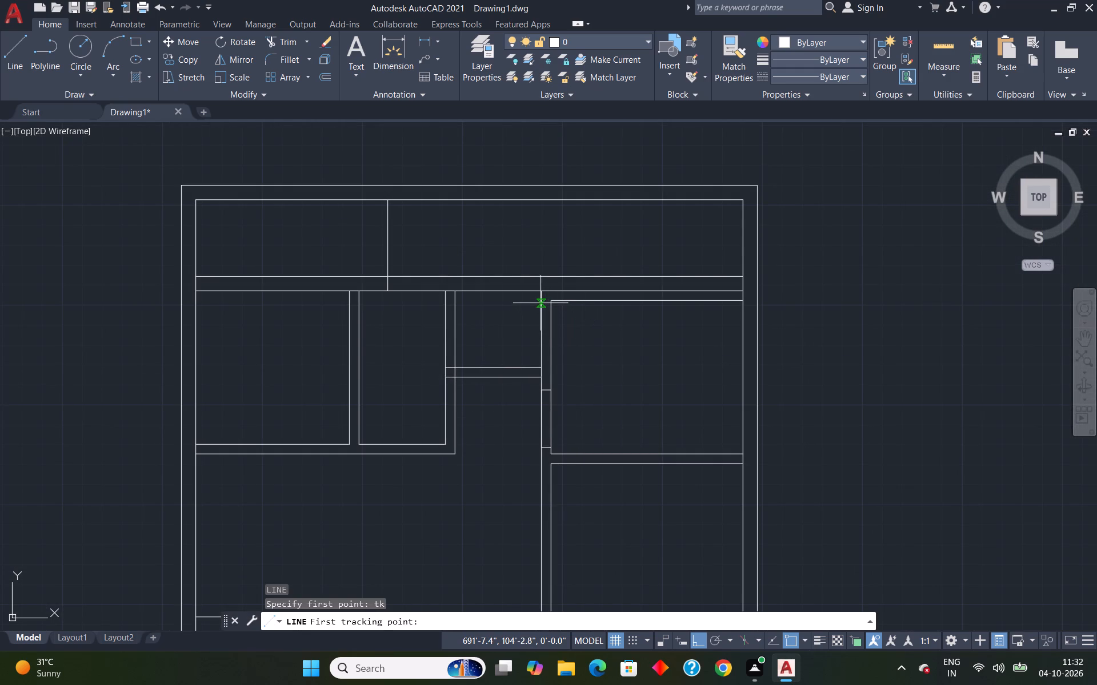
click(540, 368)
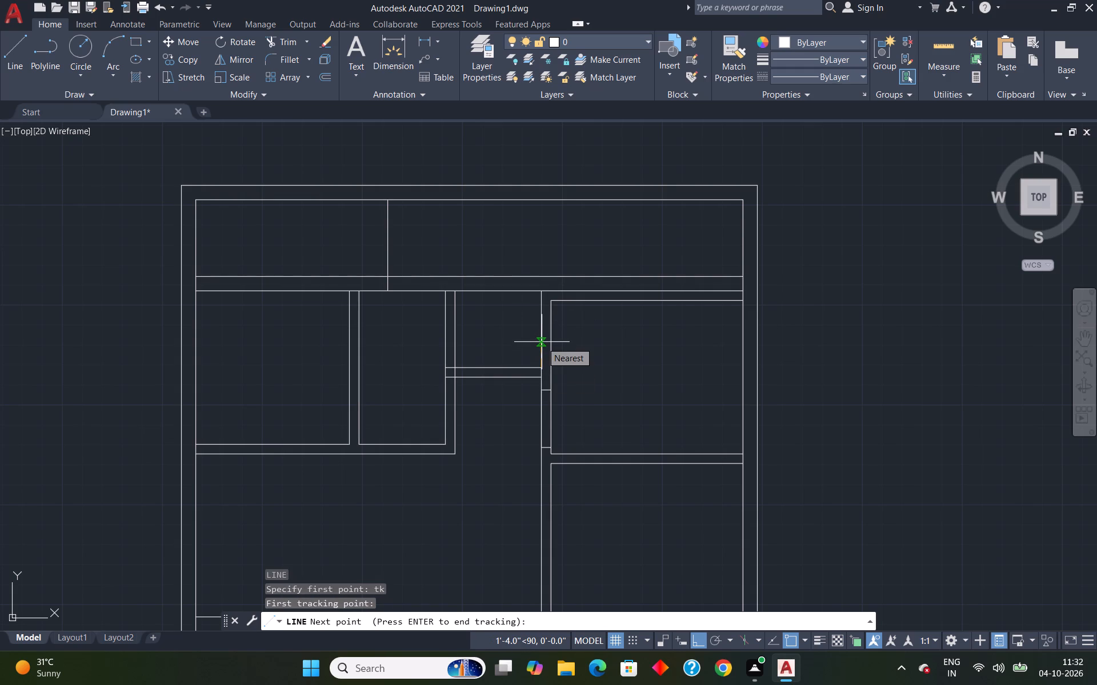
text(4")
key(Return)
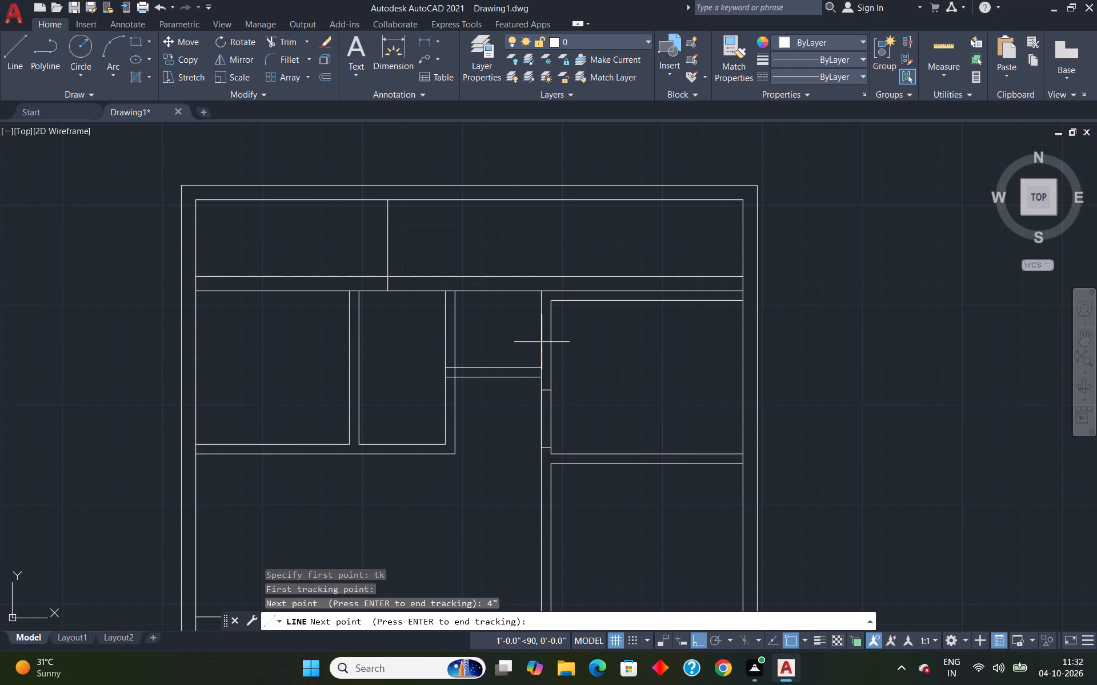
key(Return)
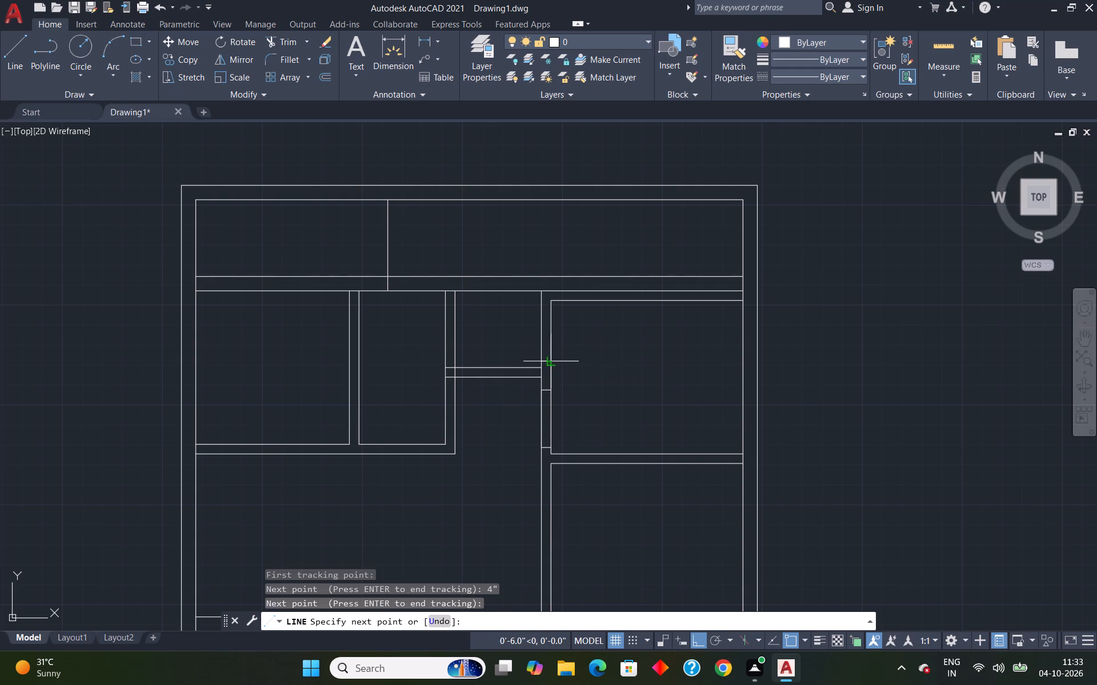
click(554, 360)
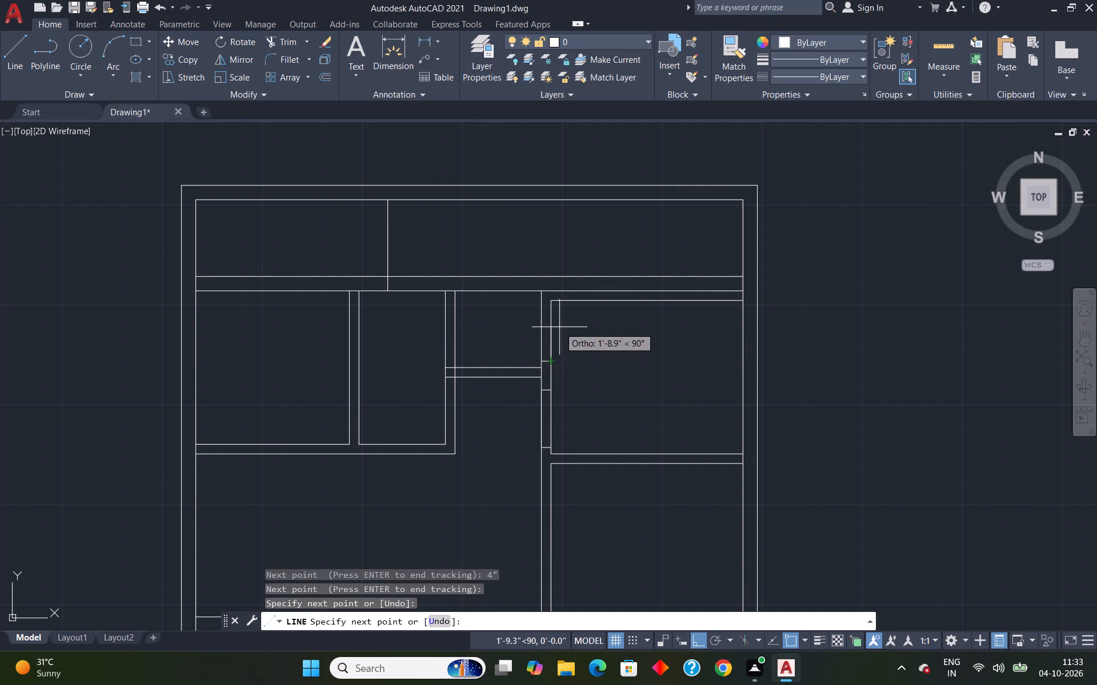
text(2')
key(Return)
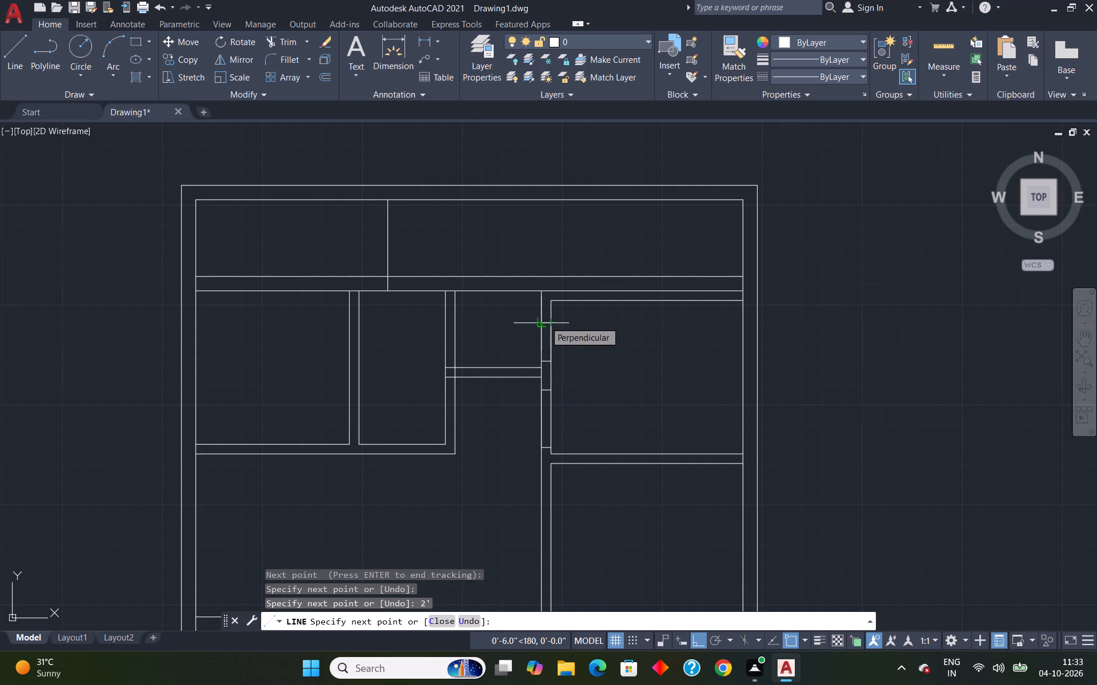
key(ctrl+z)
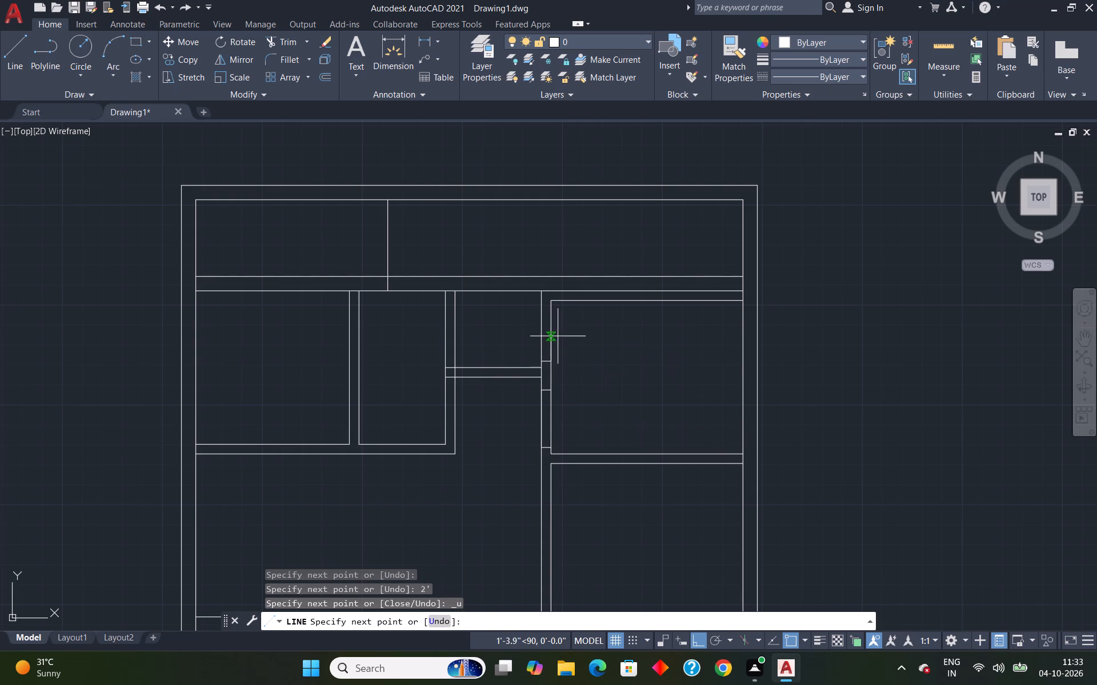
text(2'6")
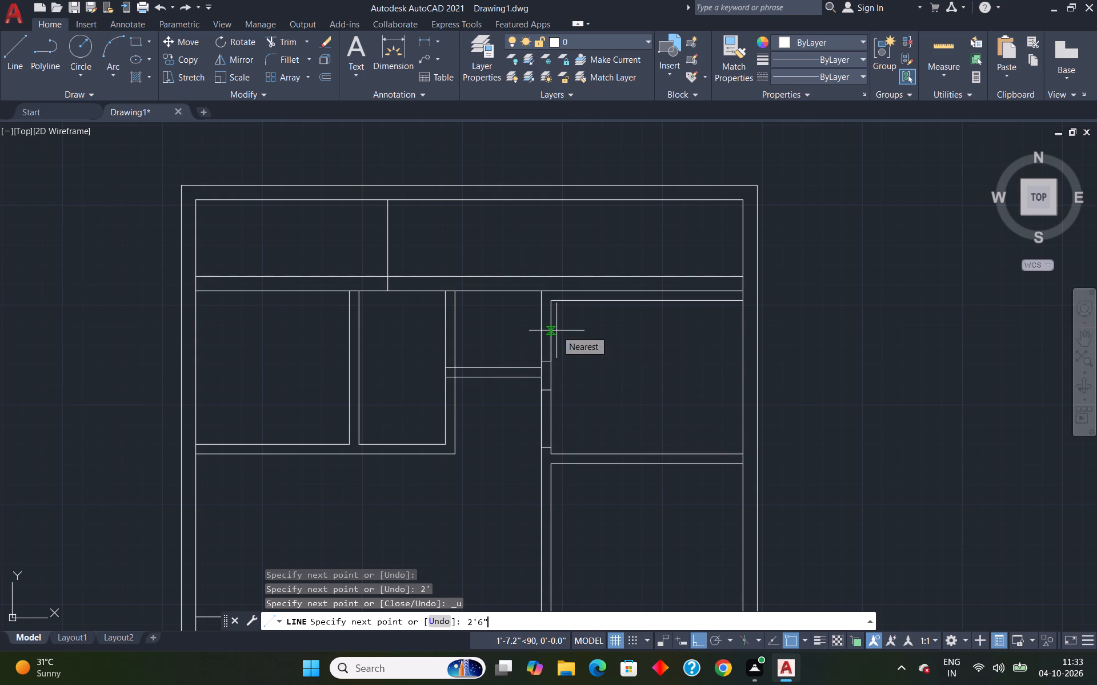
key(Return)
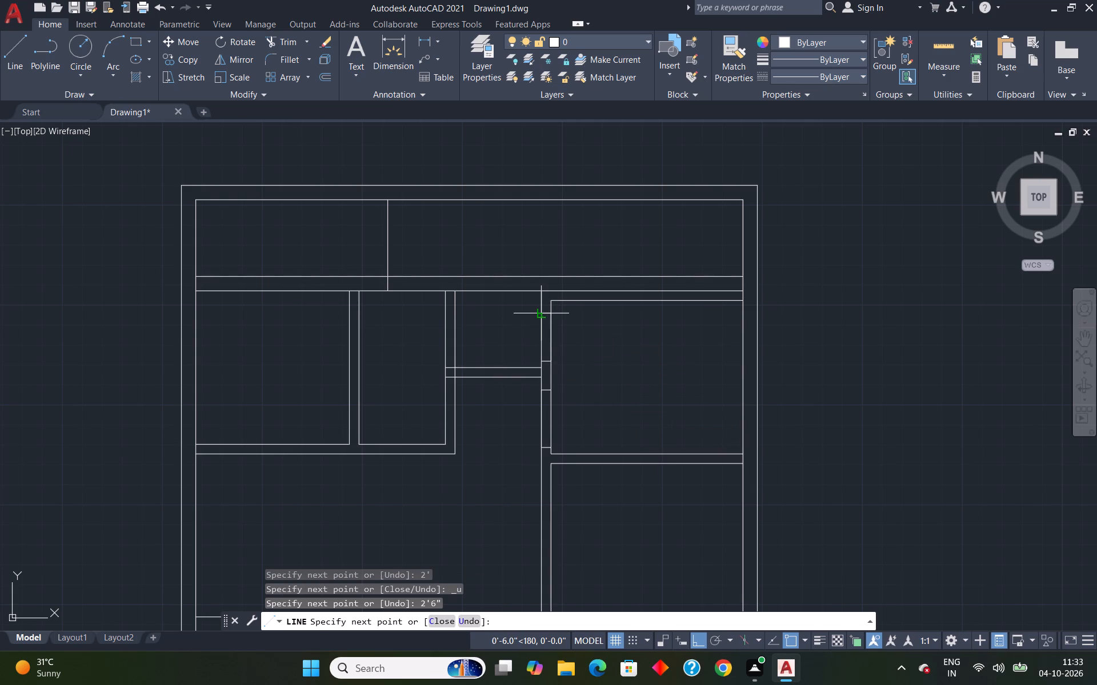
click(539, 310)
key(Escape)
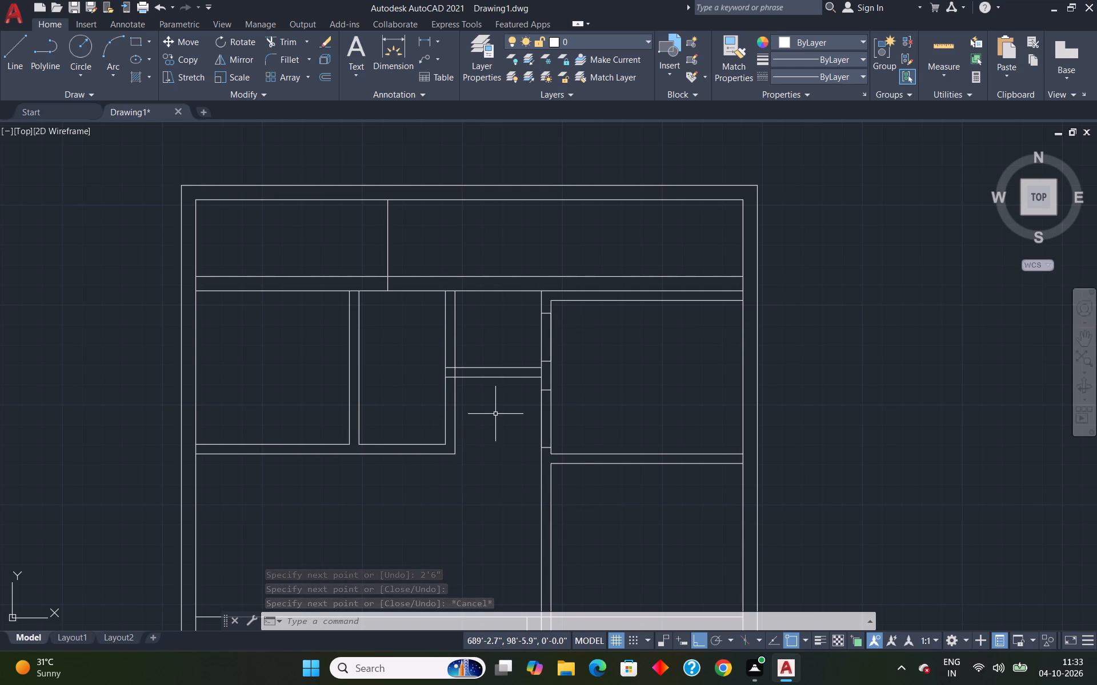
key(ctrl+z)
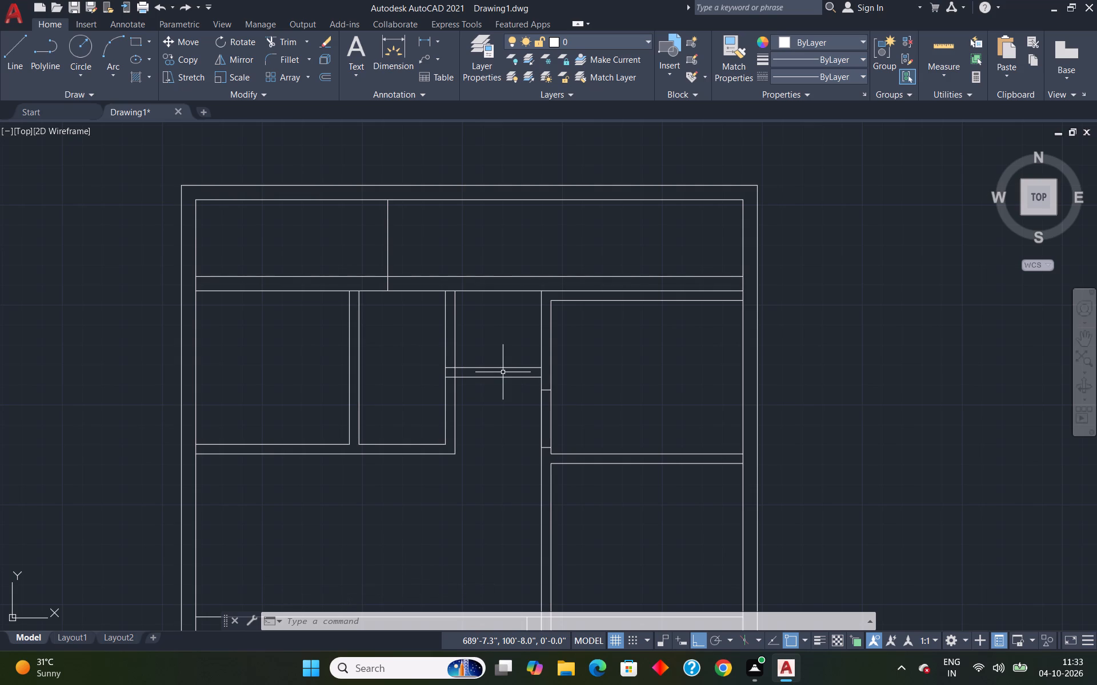
Outline a 2'6" opening in the short horizontal wall right of the second upper-row room, starting 4" from its right end.
key(l)
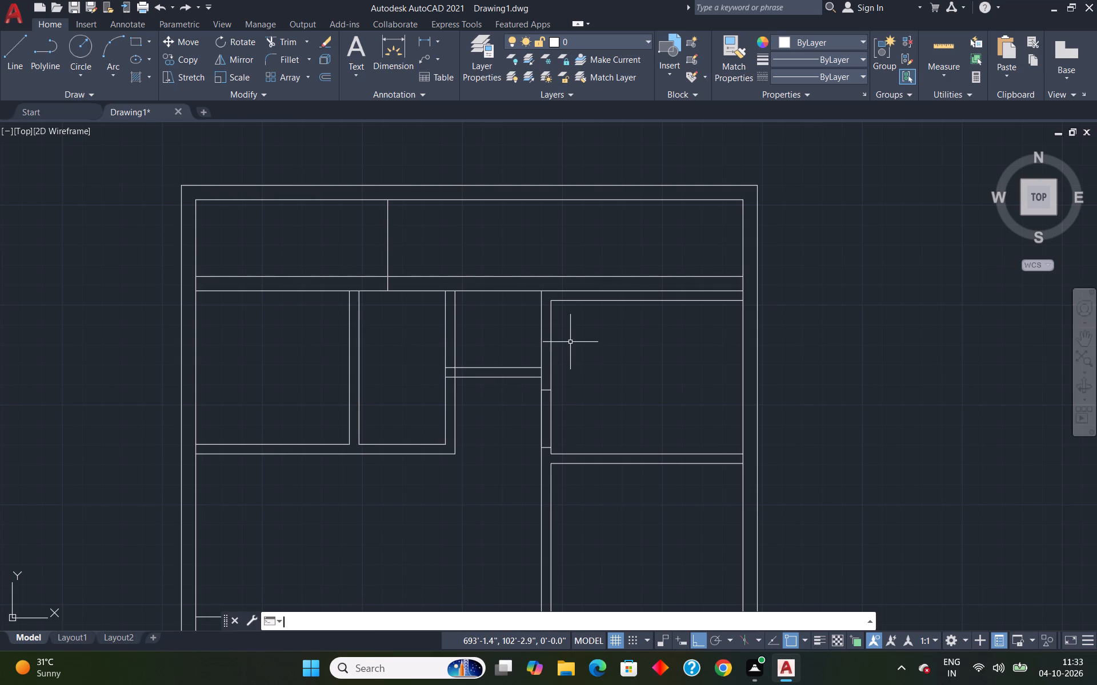
key(Return)
text(tk)
key(Return)
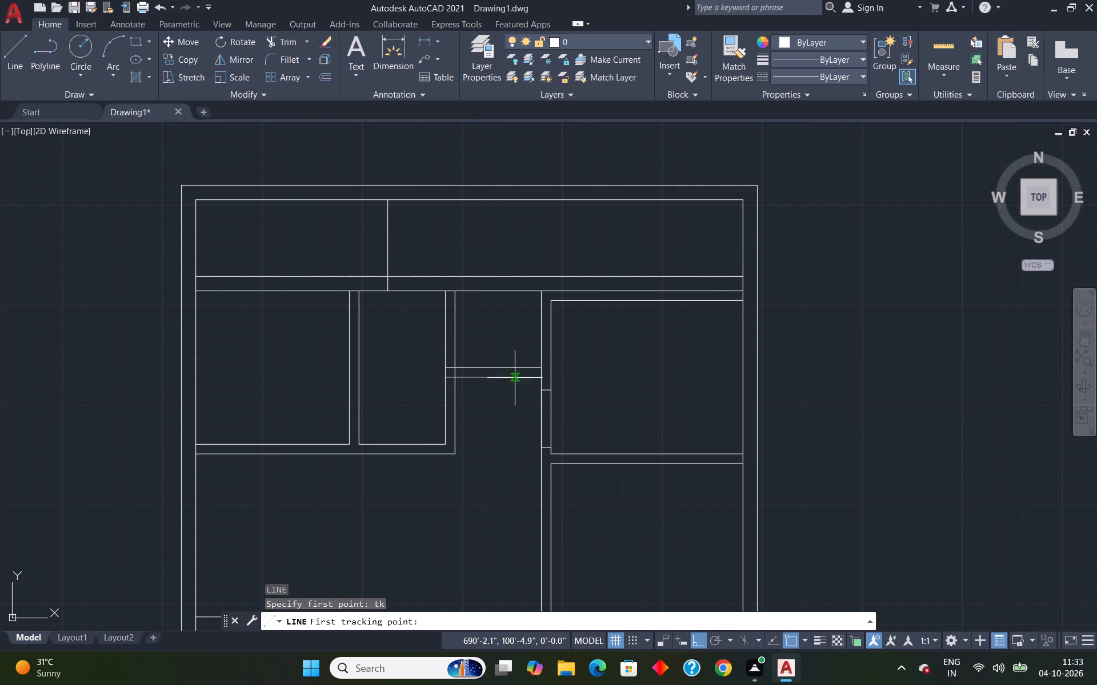
click(545, 370)
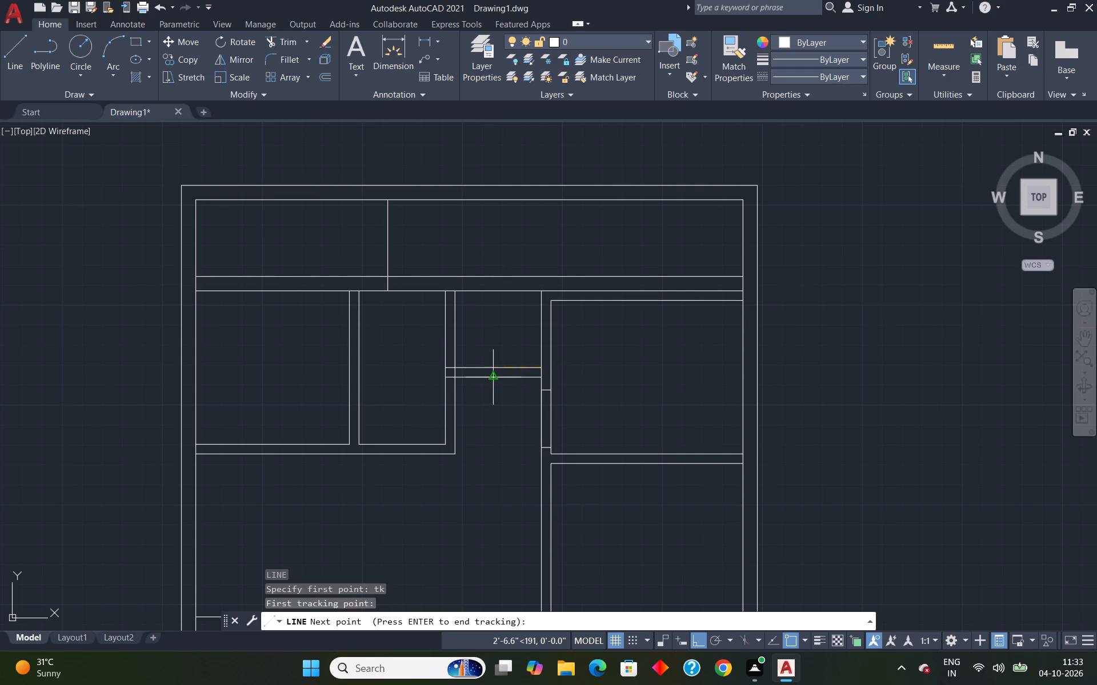
text(4")
key(Return)
key(Return)
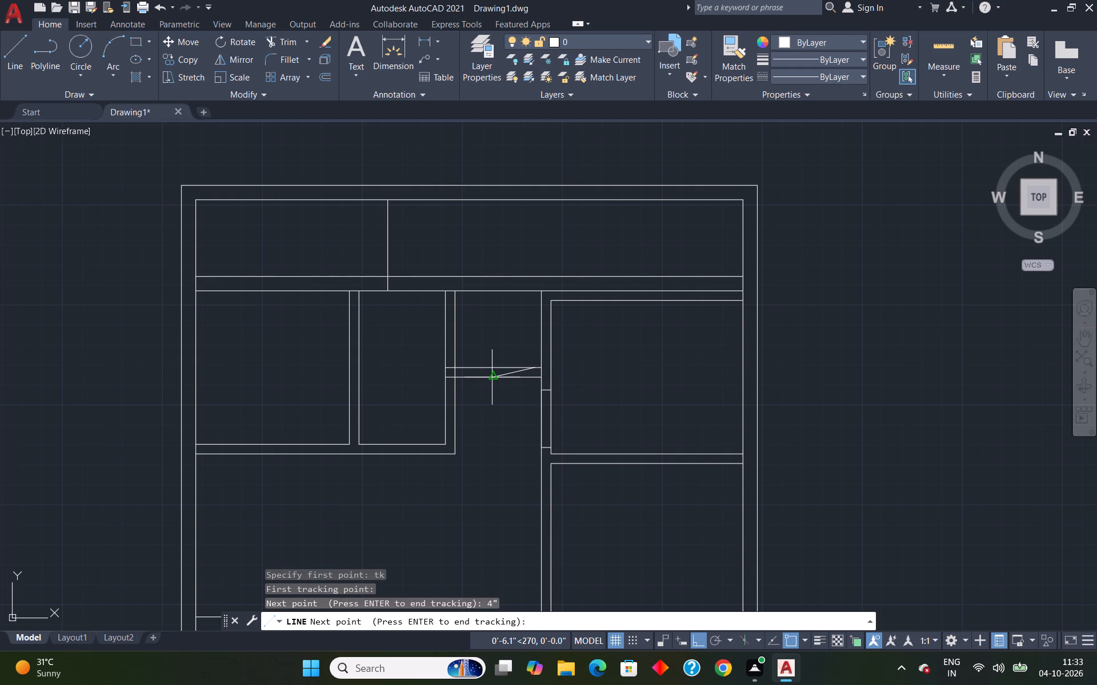
click(535, 377)
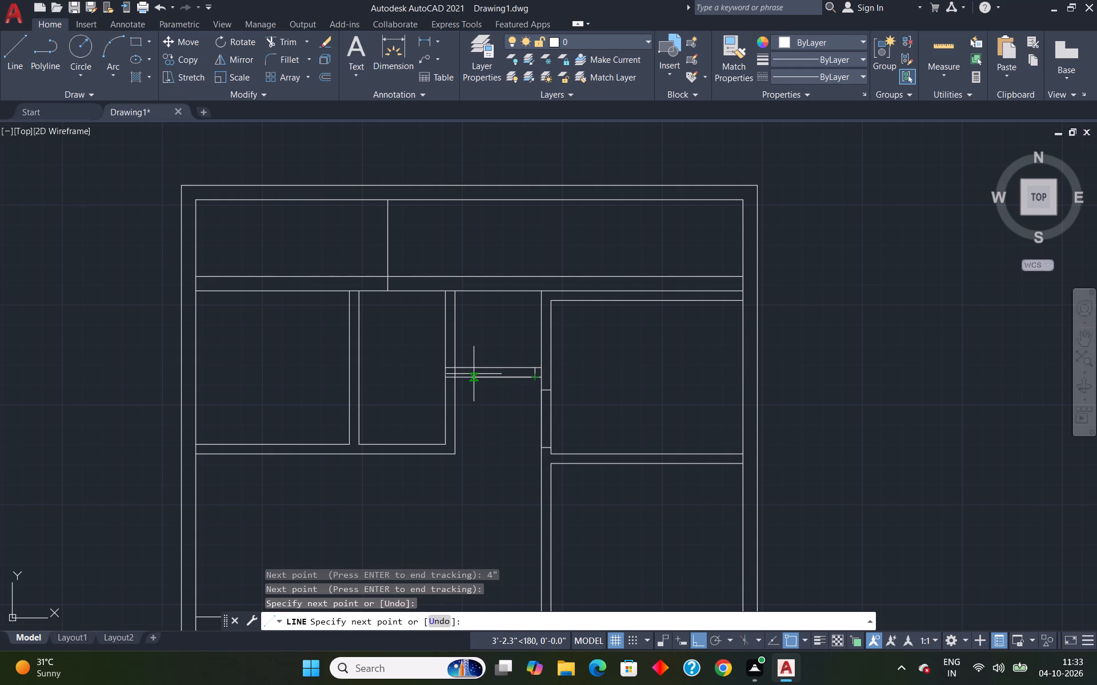
text(2'6")
key(Return)
click(486, 366)
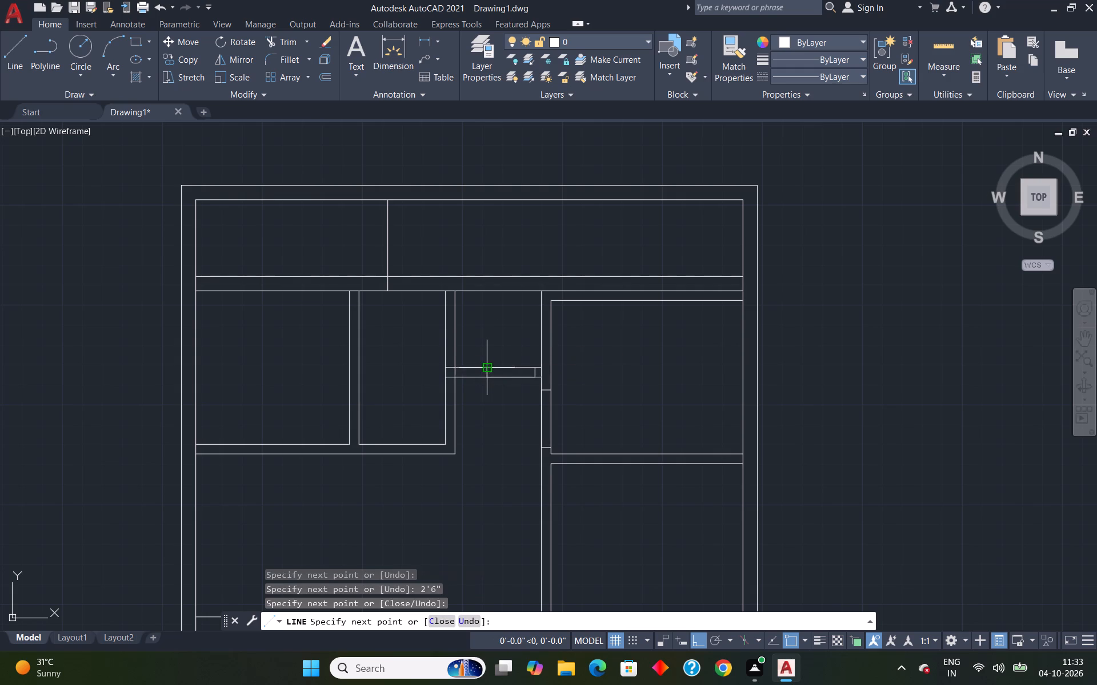
key(Escape)
Outline a 2'6" opening in the second upper-row room's bottom wall, starting 4" left of its lower-right inner corner.
key(space)
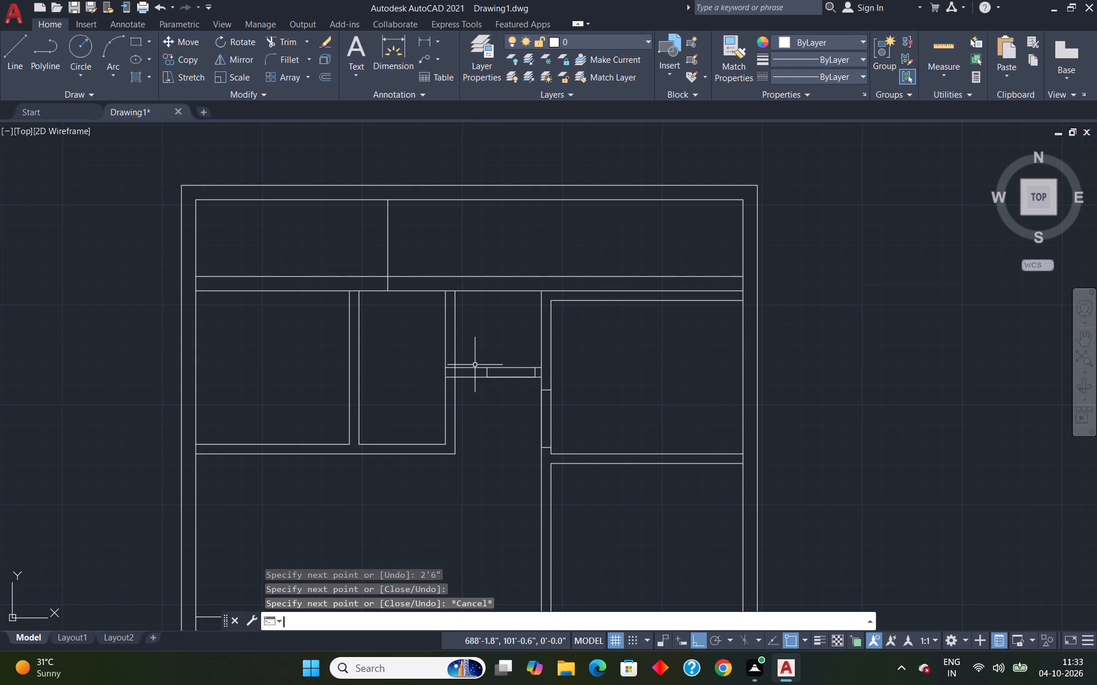
text(tk)
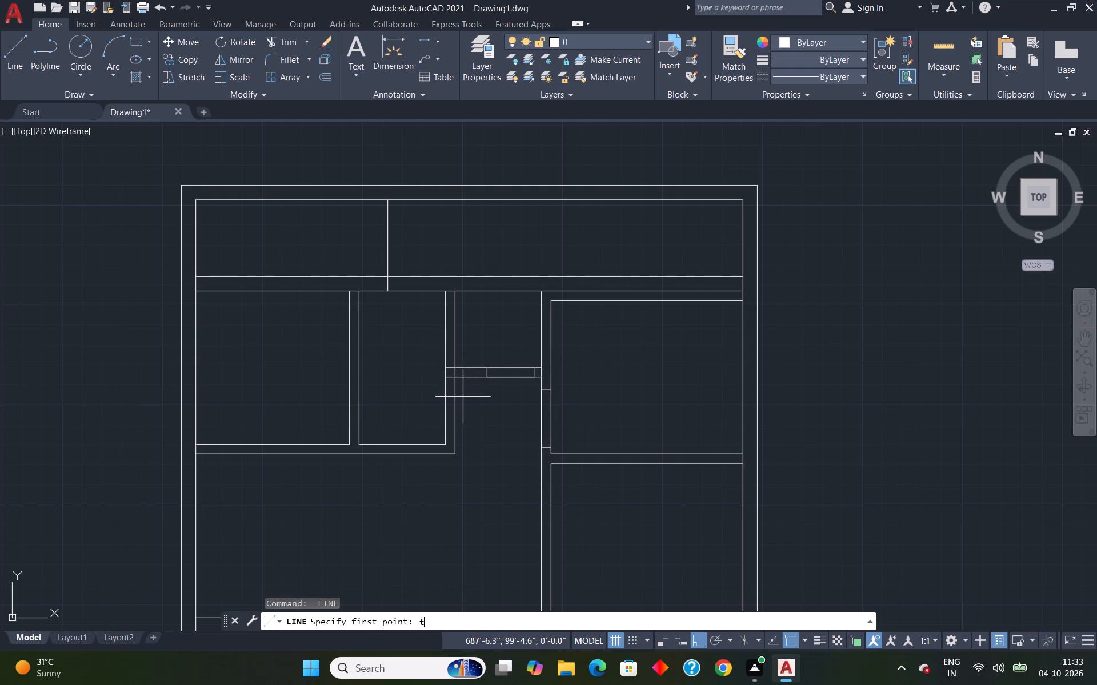
key(Return)
click(443, 442)
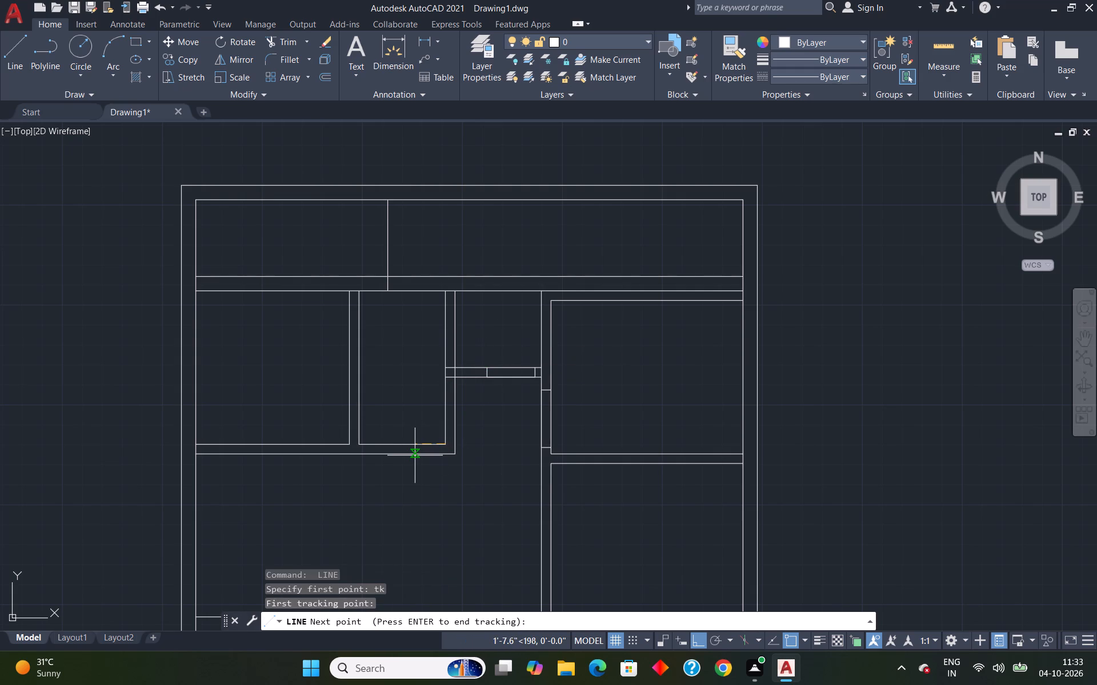
key(2)
key(apostrophe)
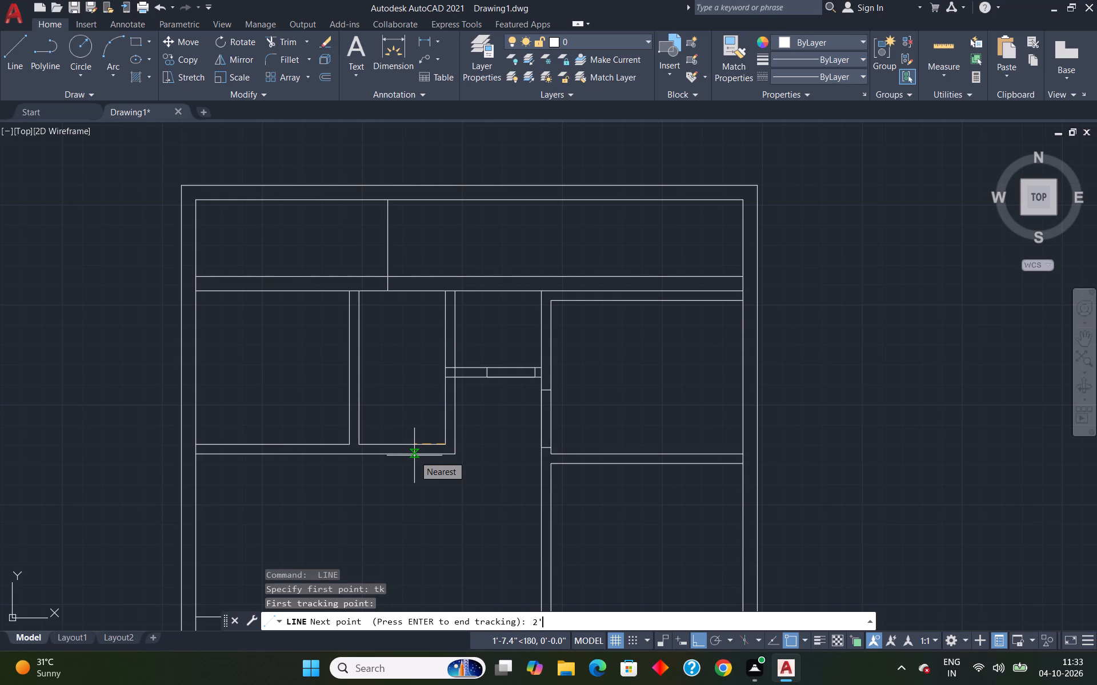
key(BackSpace)
key(BackSpace)
text(4")
key(Return)
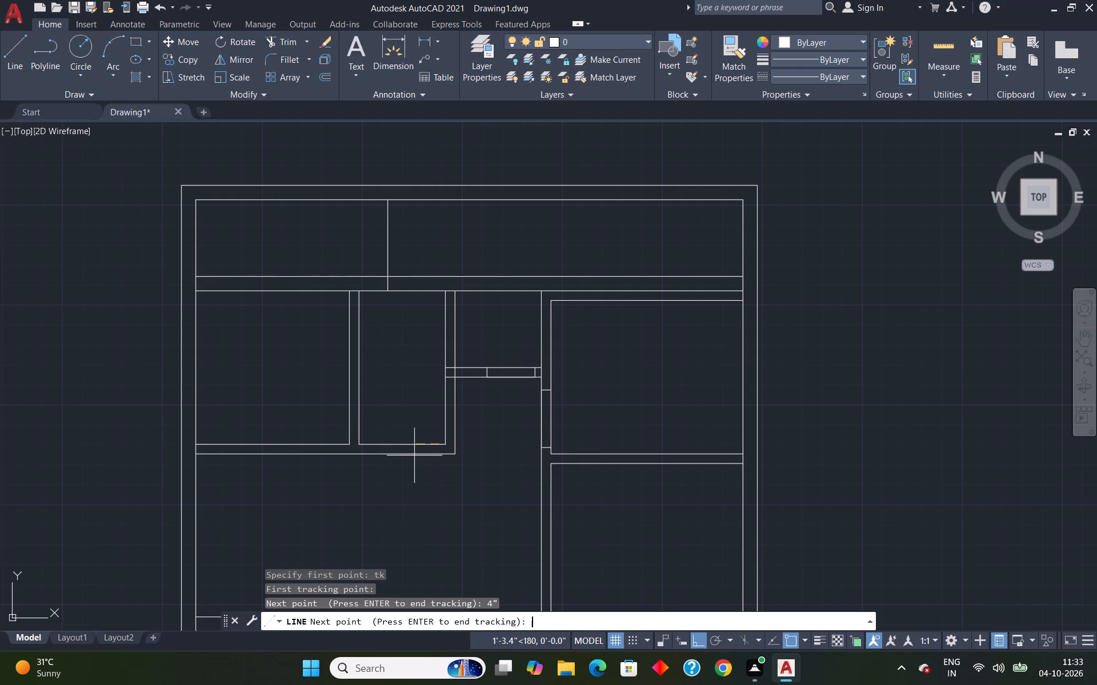
key(Return)
click(436, 453)
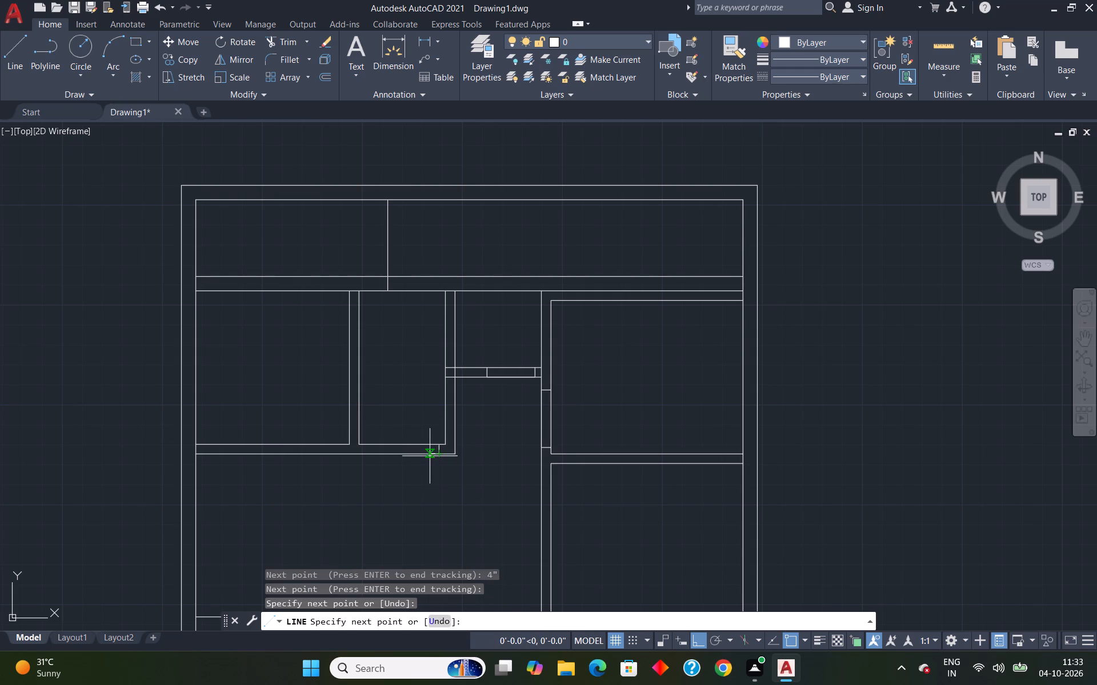
text(2'6")
key(Return)
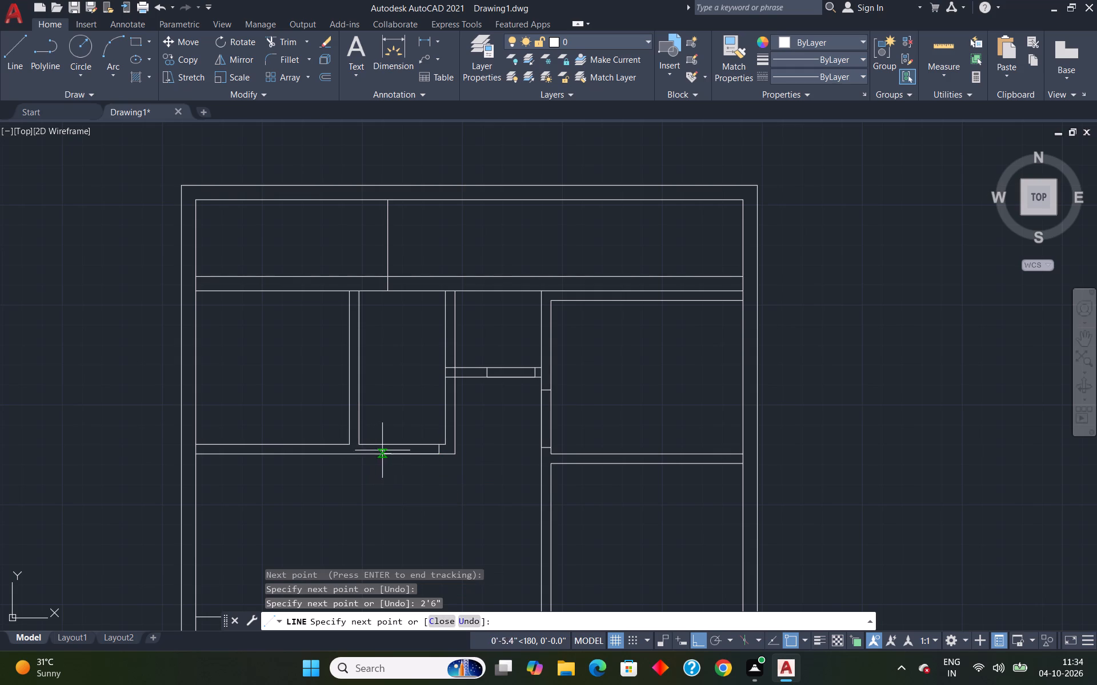
click(394, 444)
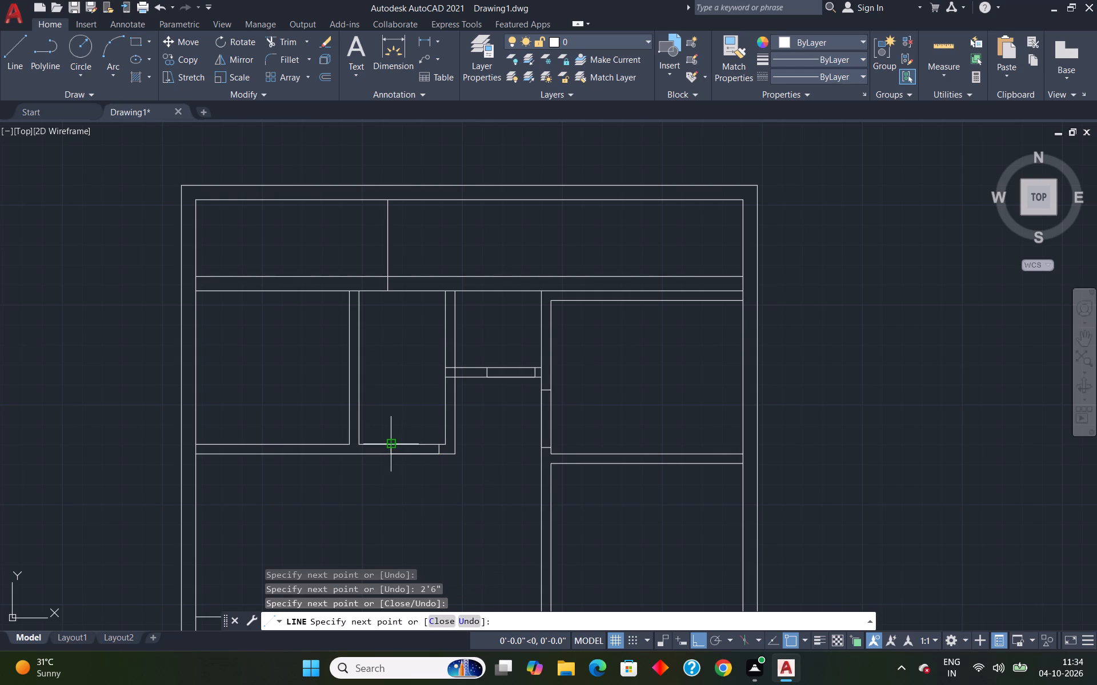
key(Escape)
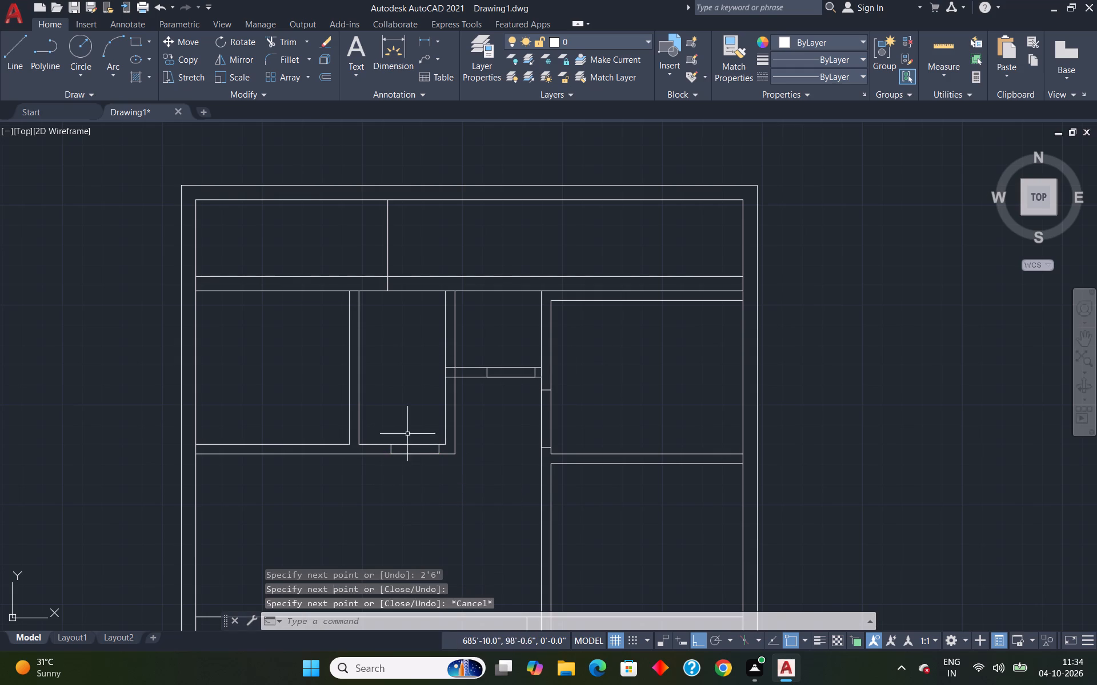
Extend the inner line of the lower central room's left wall up to the upper line of the middle horizontal wall.
scroll(679, 394, down, 3)
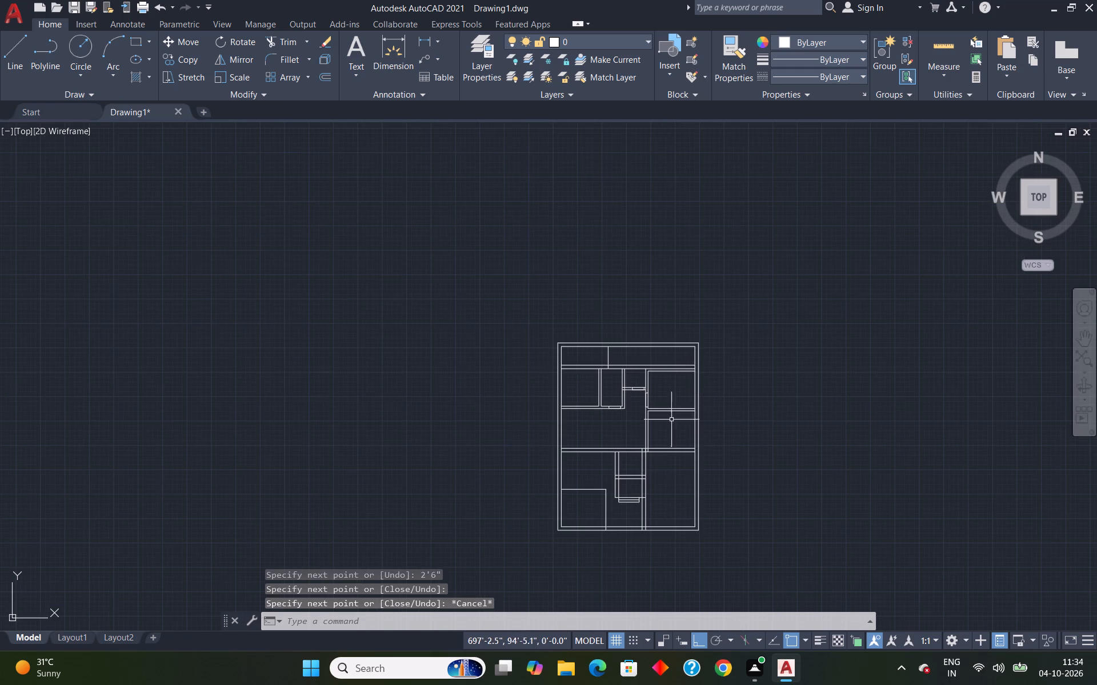
scroll(608, 462, up, 2)
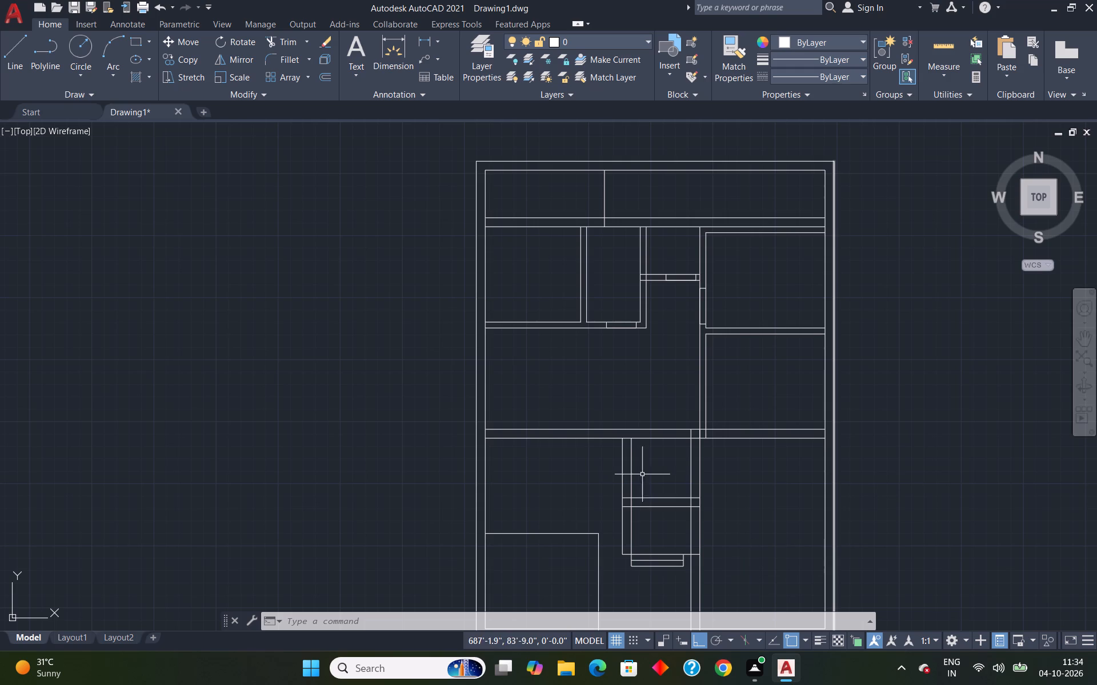
scroll(680, 446, up, 2)
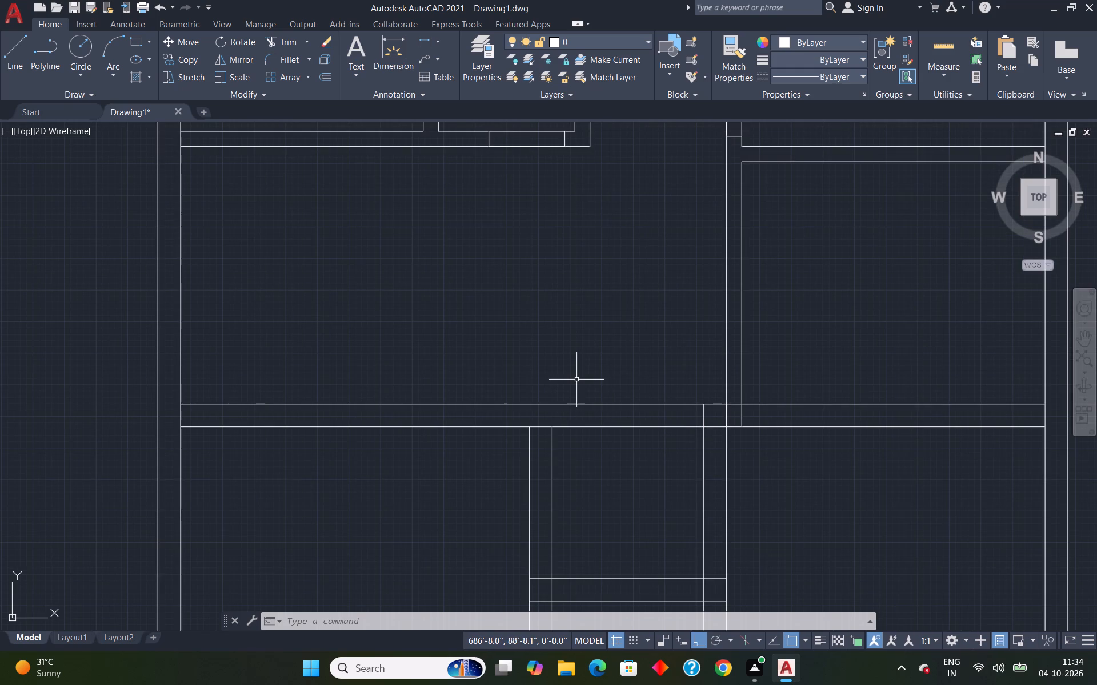
text(ex)
key(Return)
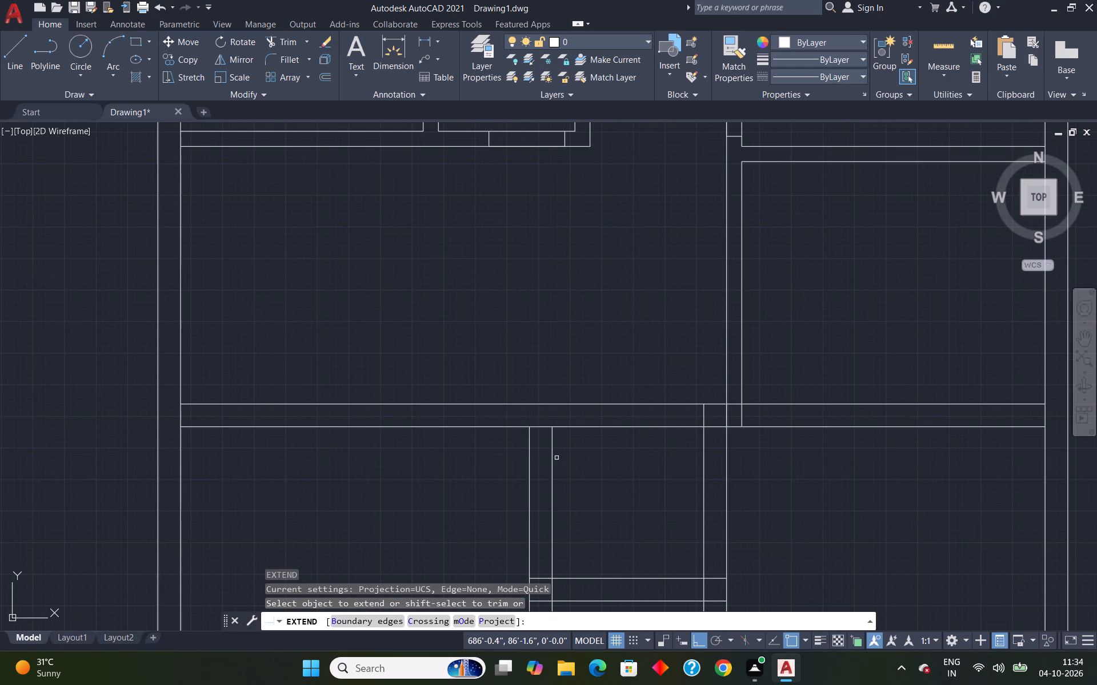
click(551, 446)
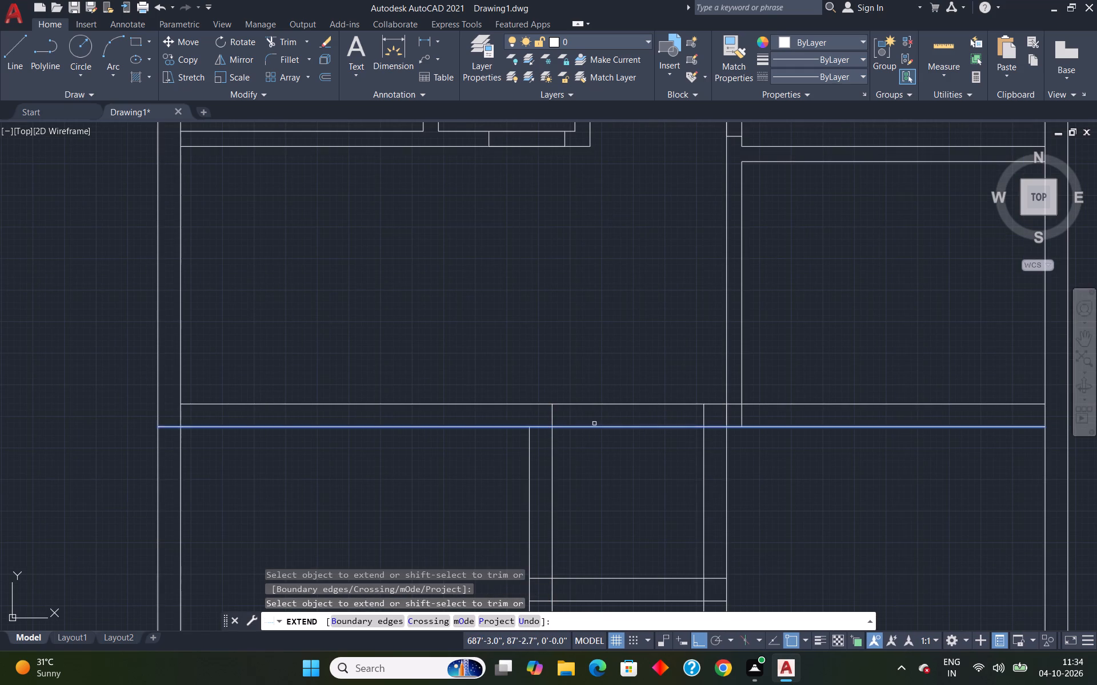
key(Escape)
Quick-measure the large middle room just above the middle horizontal wall.
click(942, 46)
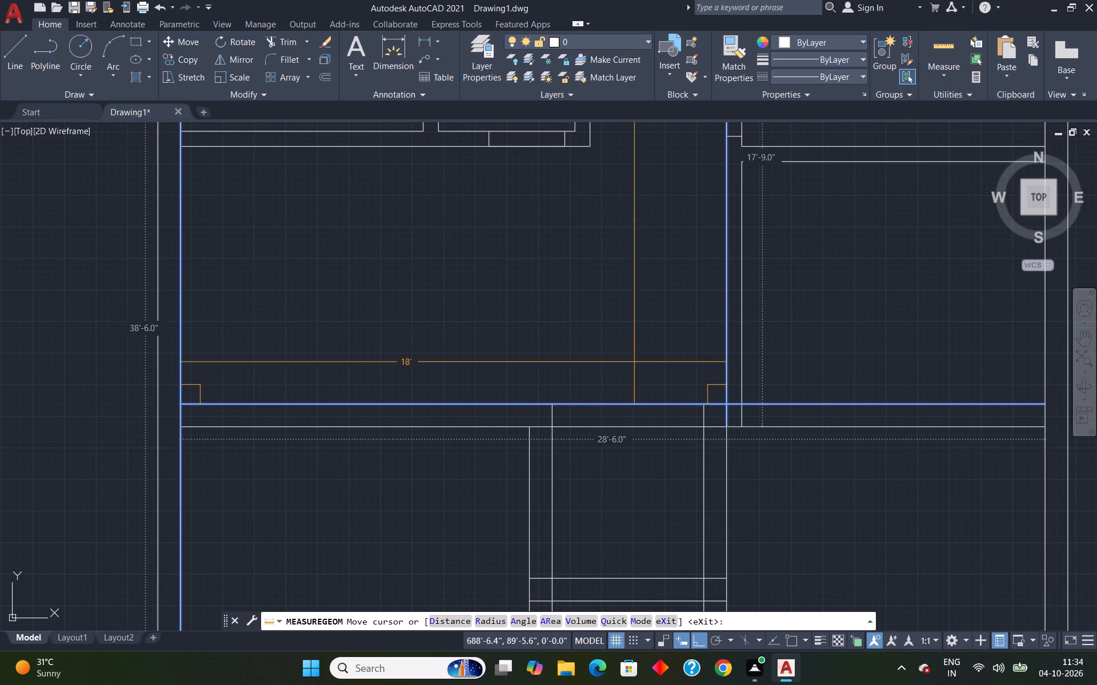
key(Escape)
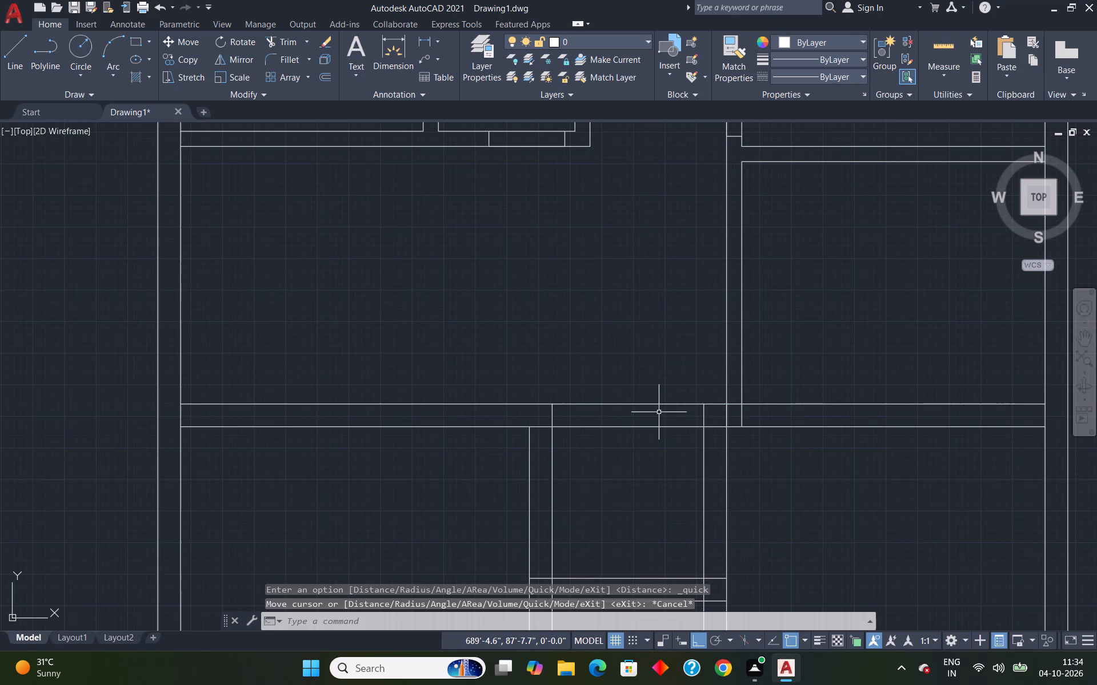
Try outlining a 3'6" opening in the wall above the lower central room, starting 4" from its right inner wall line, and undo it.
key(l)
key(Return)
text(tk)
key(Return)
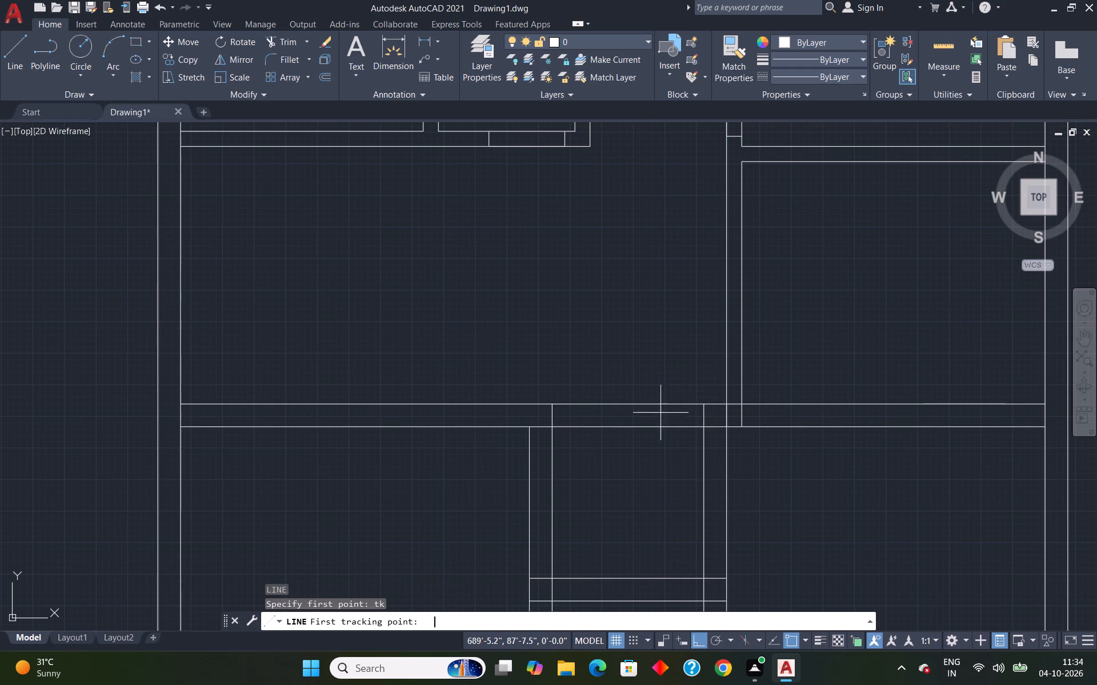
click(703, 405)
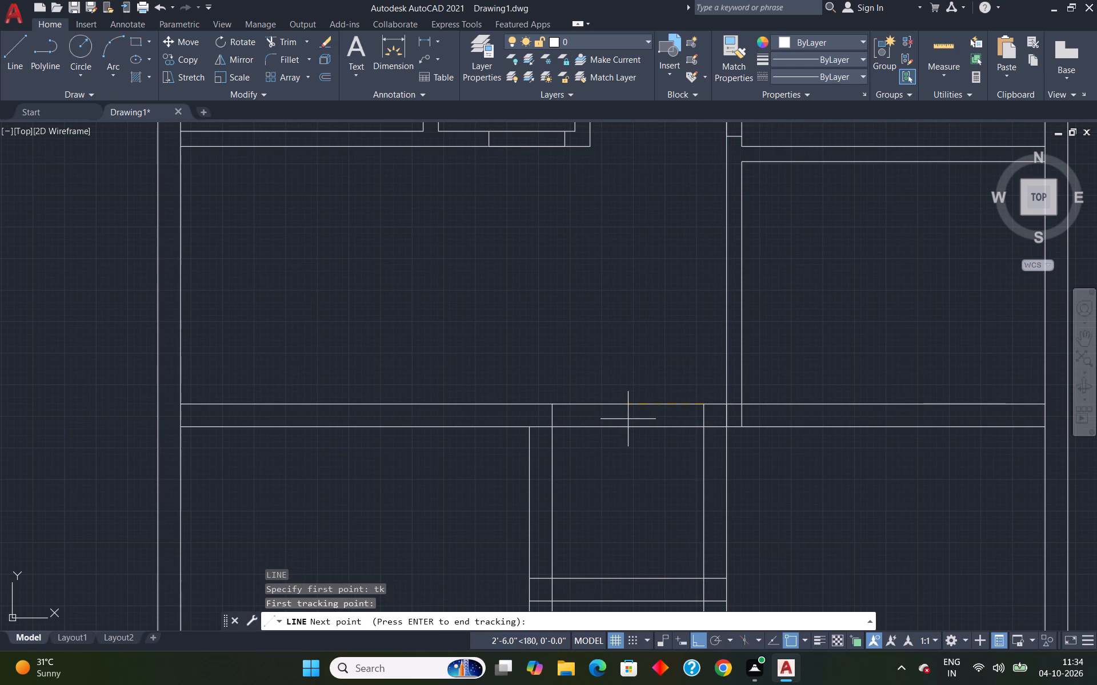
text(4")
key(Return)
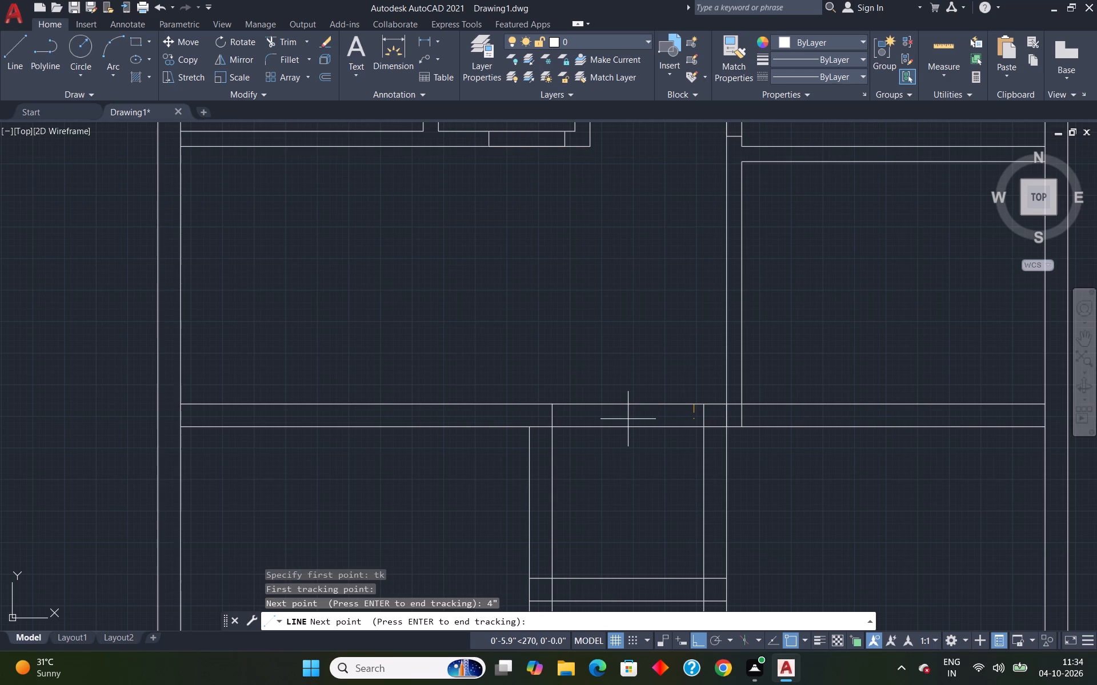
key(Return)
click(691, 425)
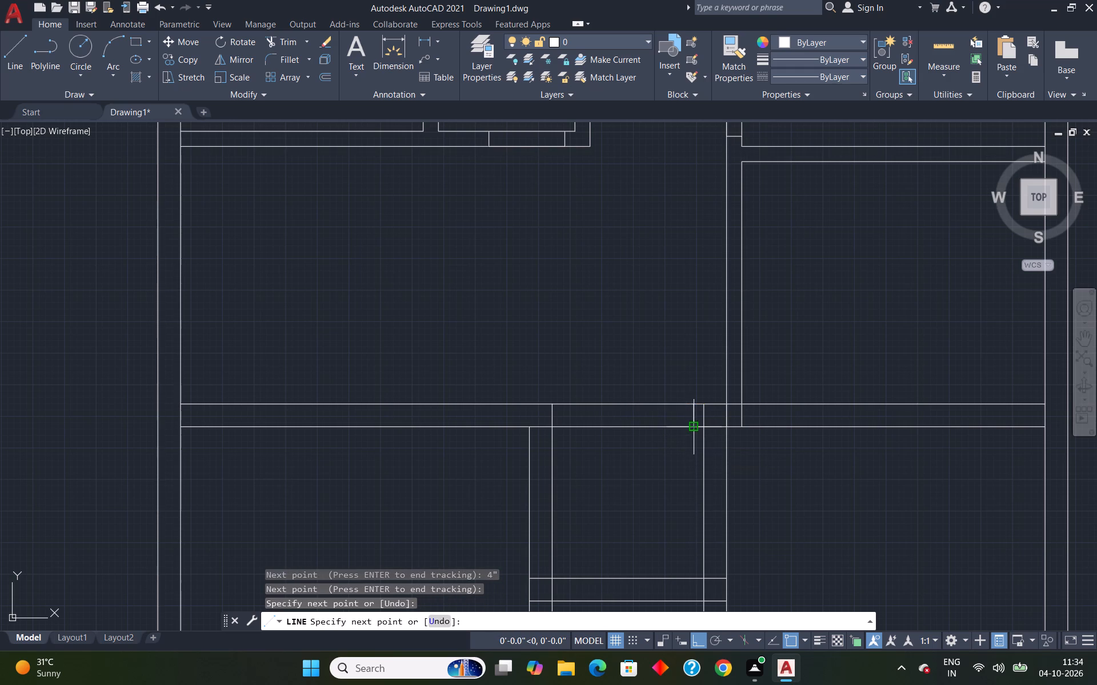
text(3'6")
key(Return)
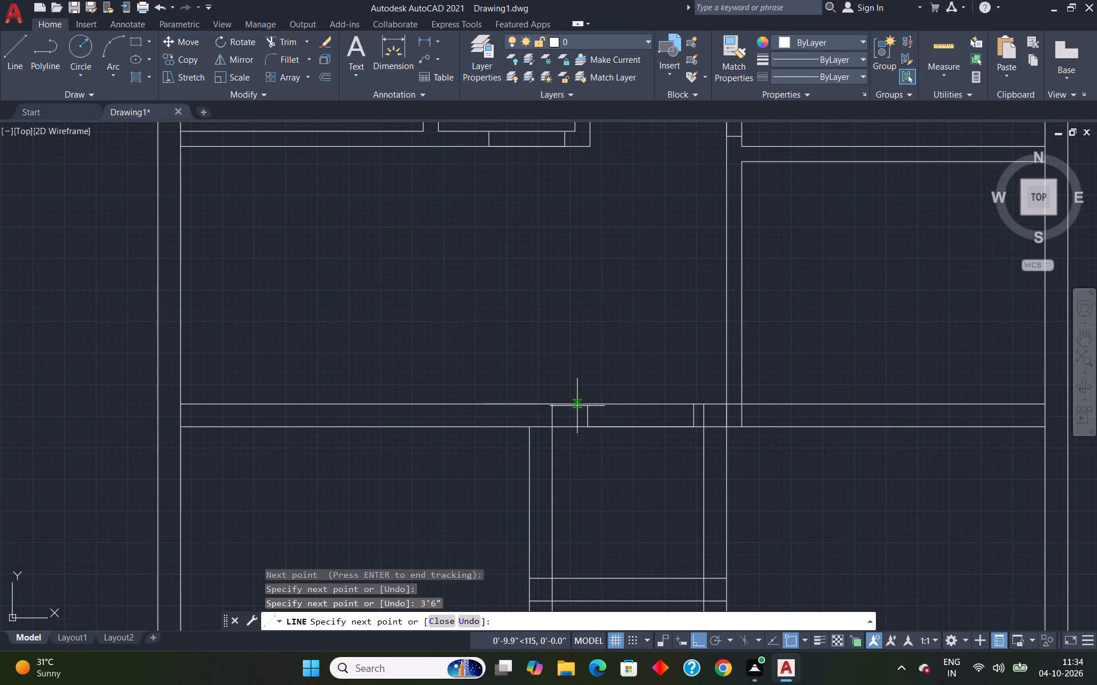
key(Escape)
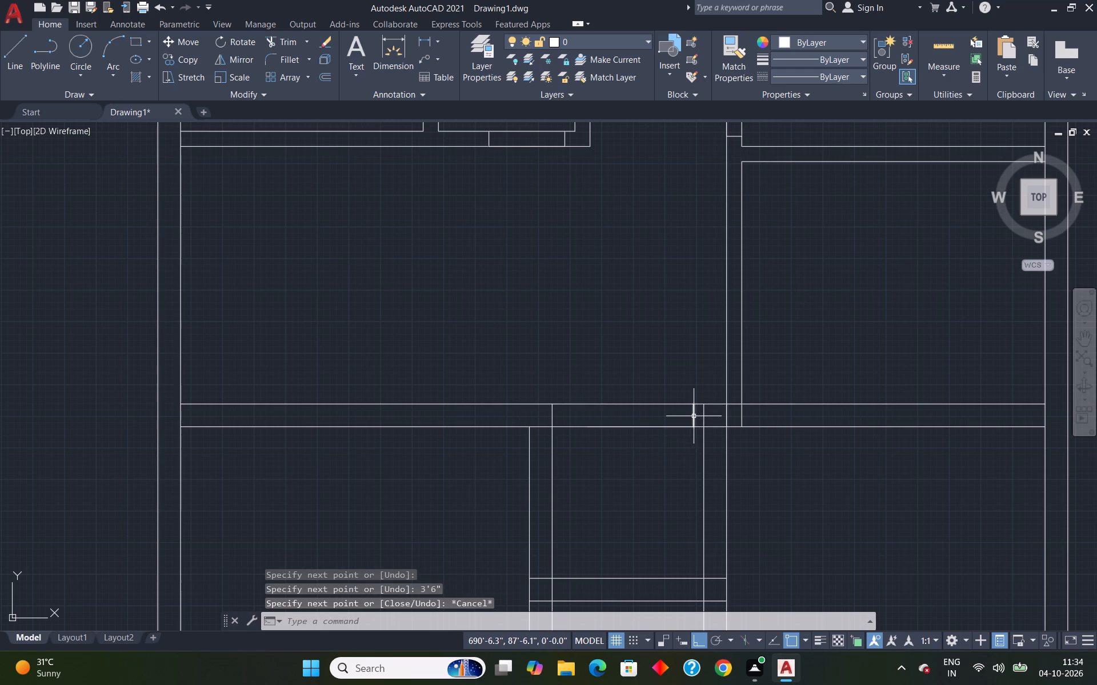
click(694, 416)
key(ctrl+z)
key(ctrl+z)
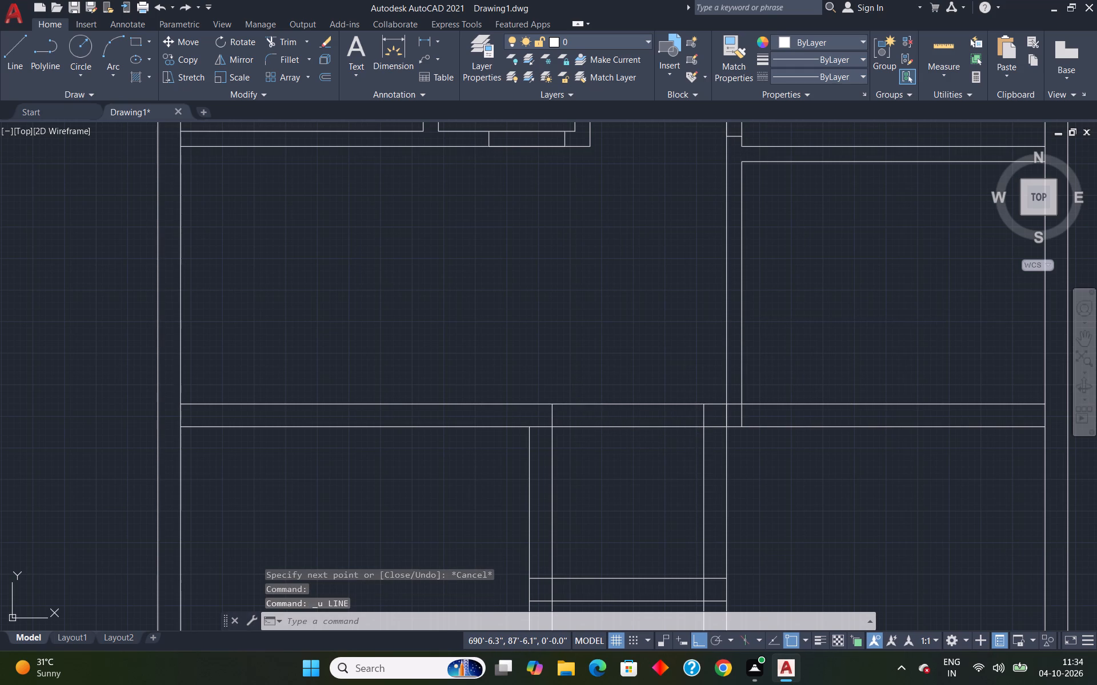
Outline a 3'6" opening in the wall above the lower central room, starting 9" left of its right inner wall line.
scroll(686, 389, down, 1)
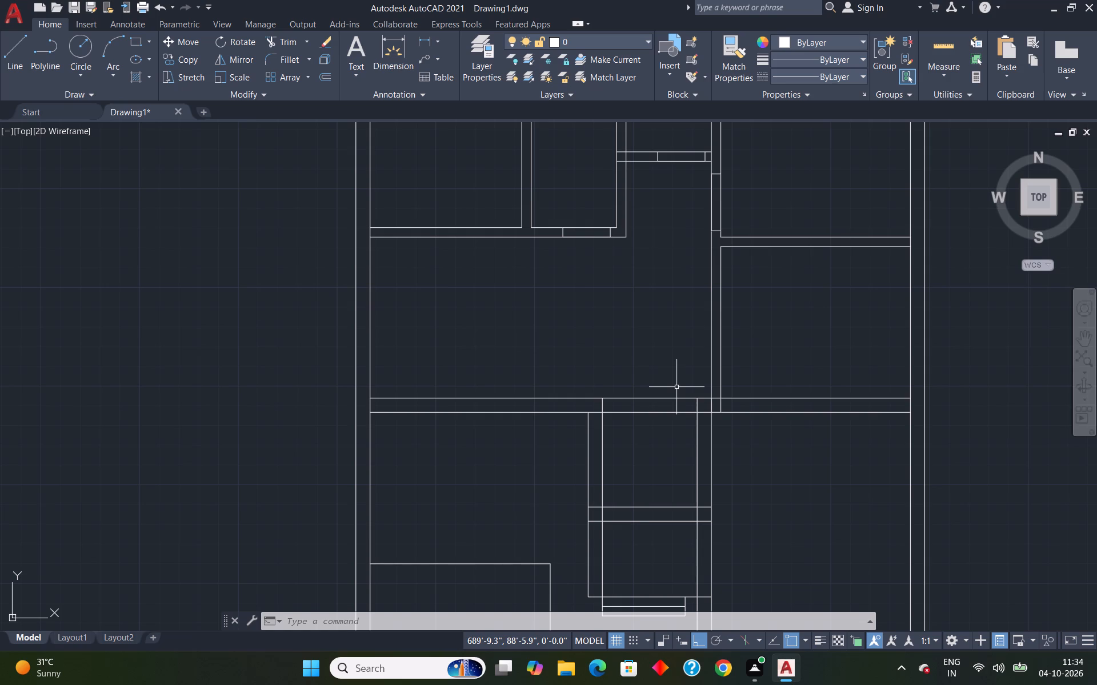
key(l)
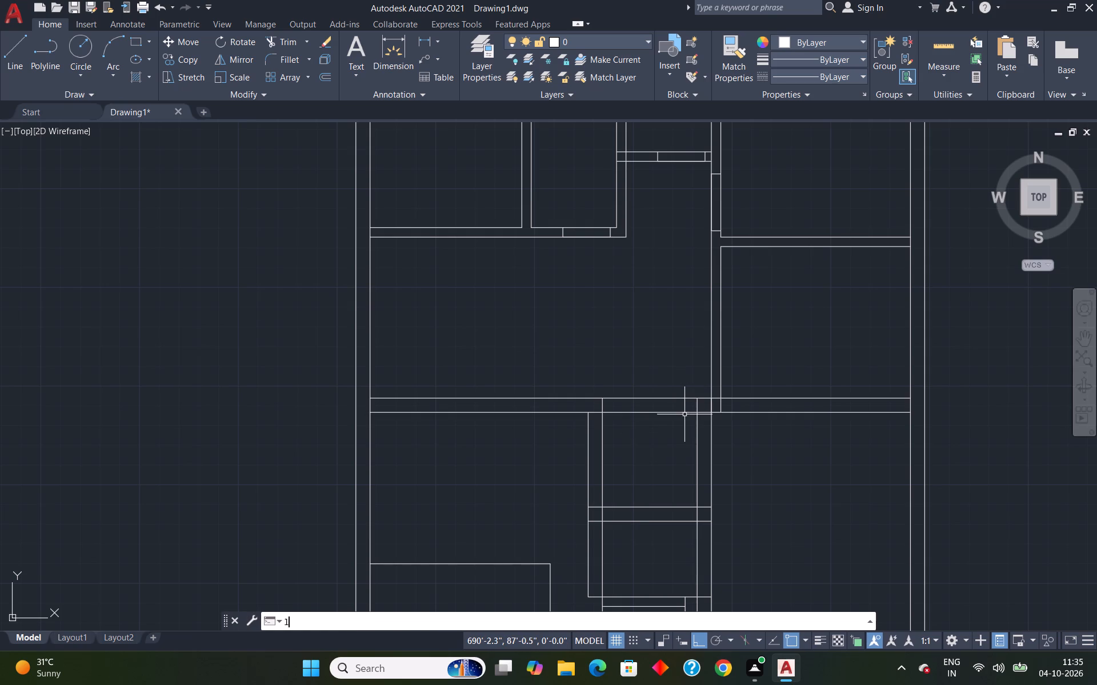
key(Return)
text(tk)
key(Return)
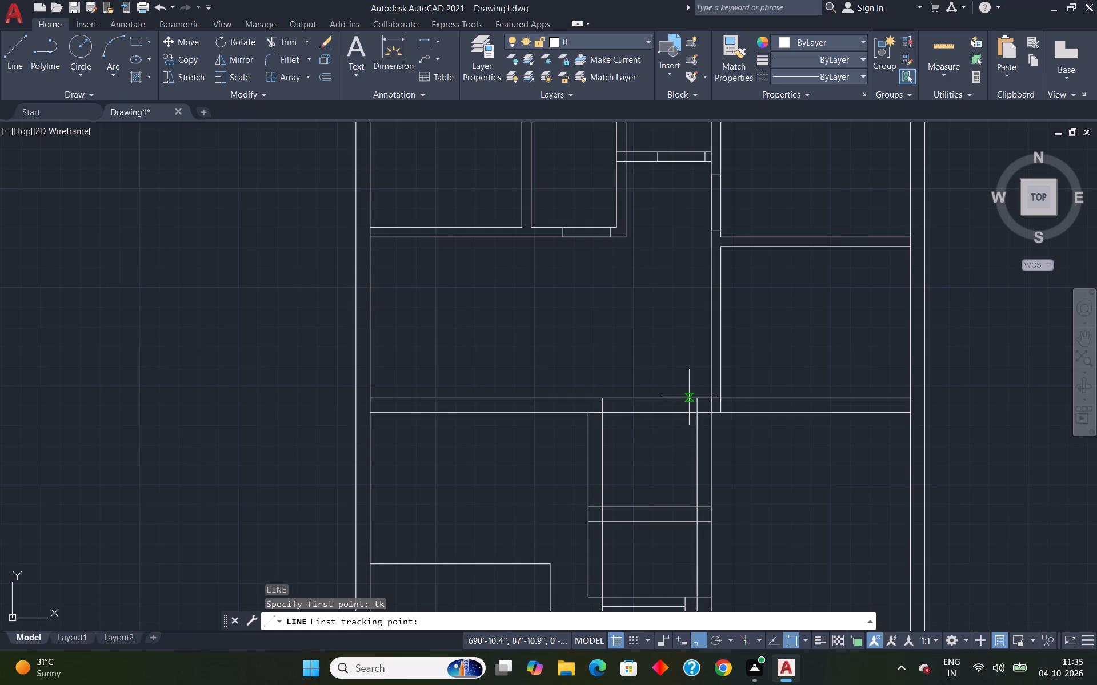
click(694, 401)
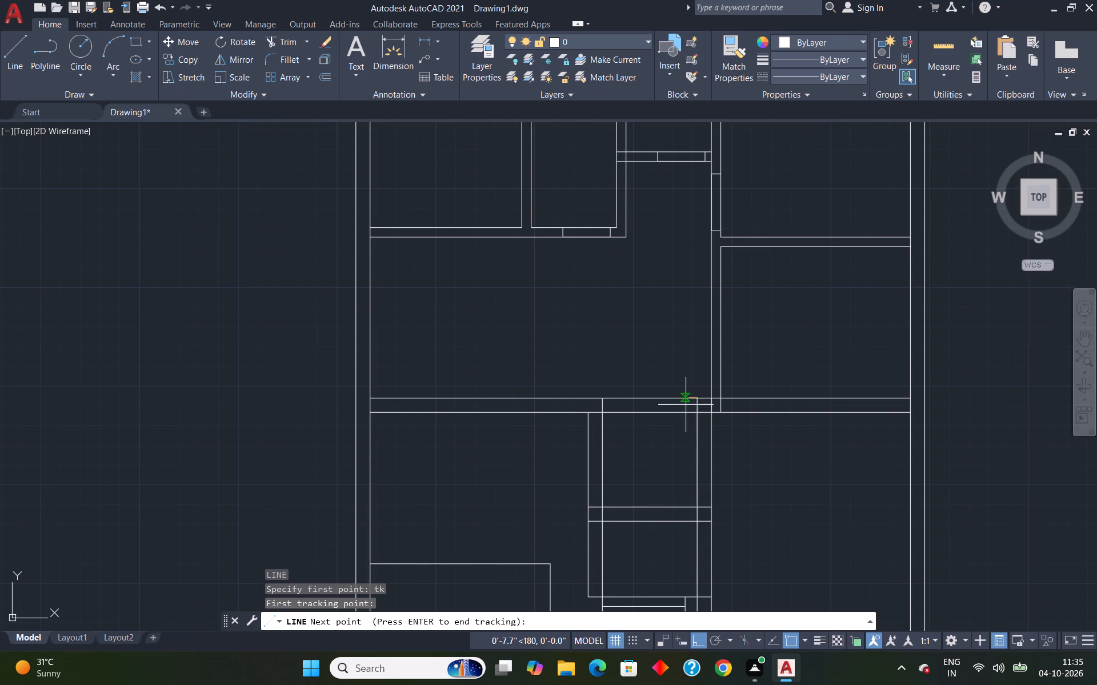
text(9")
key(Return)
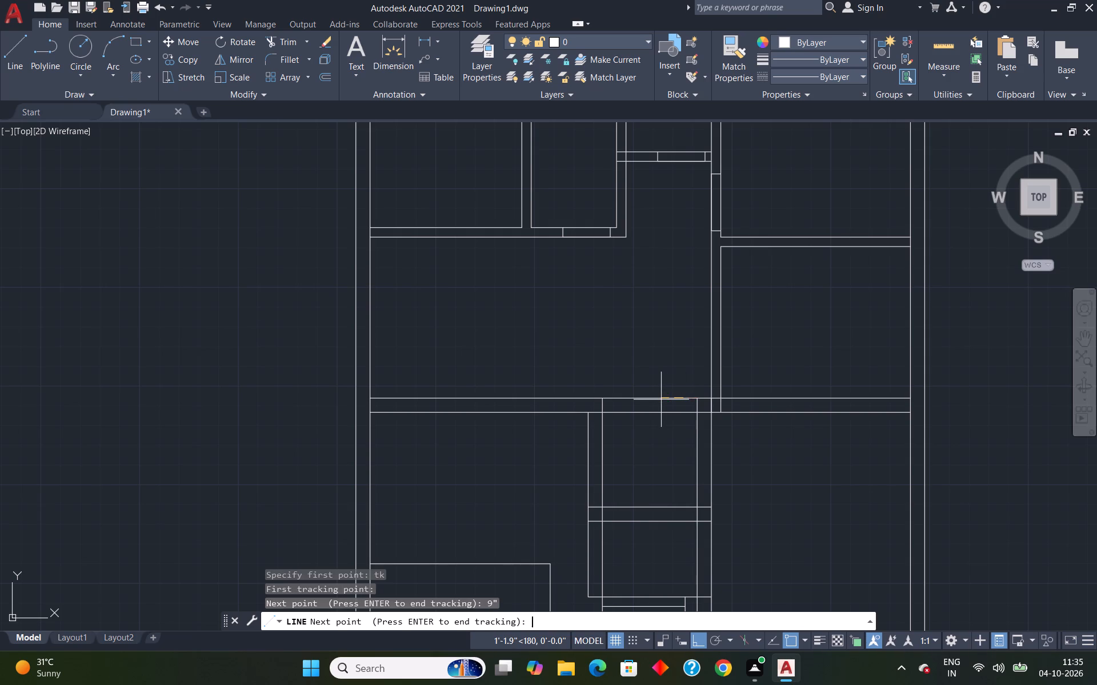
key(Return)
click(685, 411)
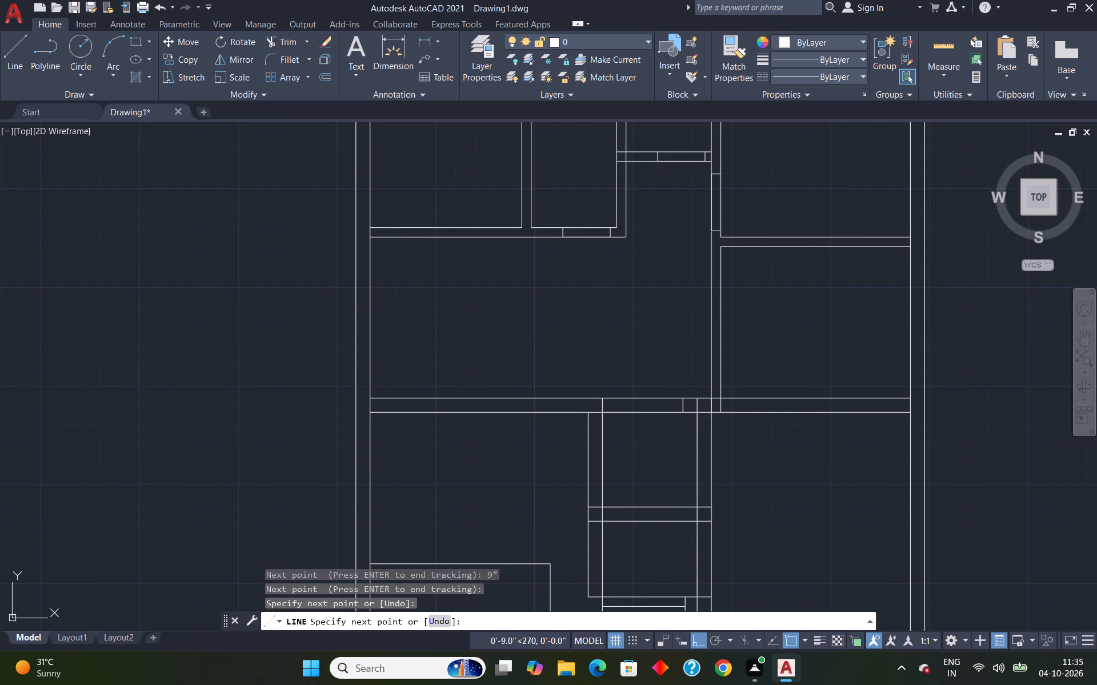
text(3')
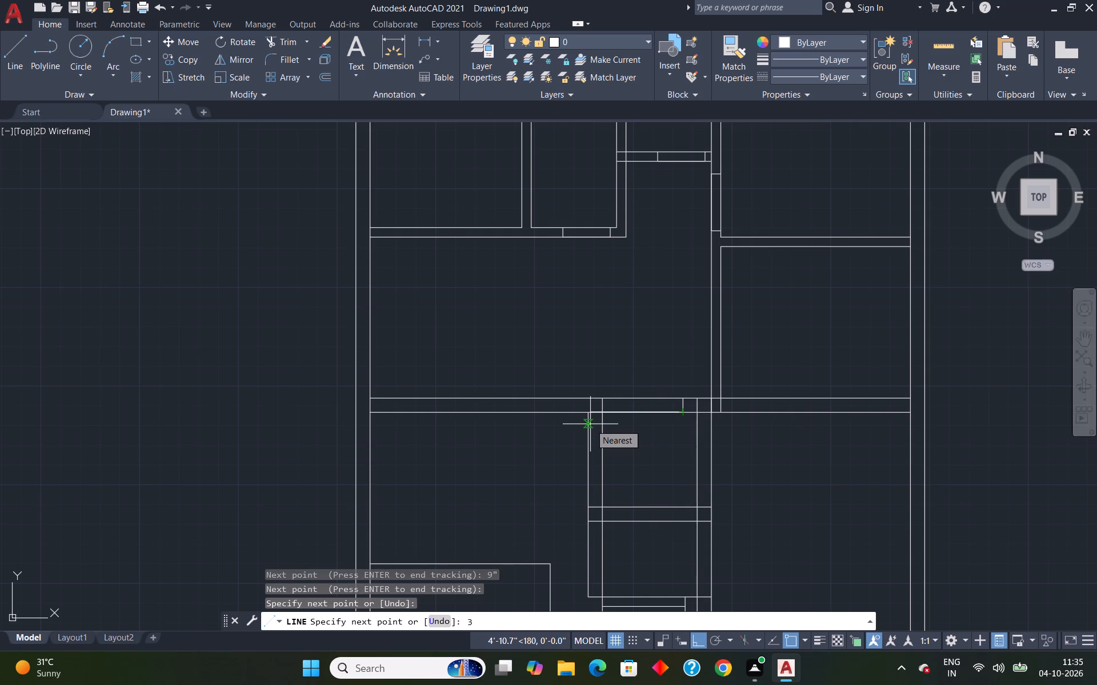
text(6")
key(Return)
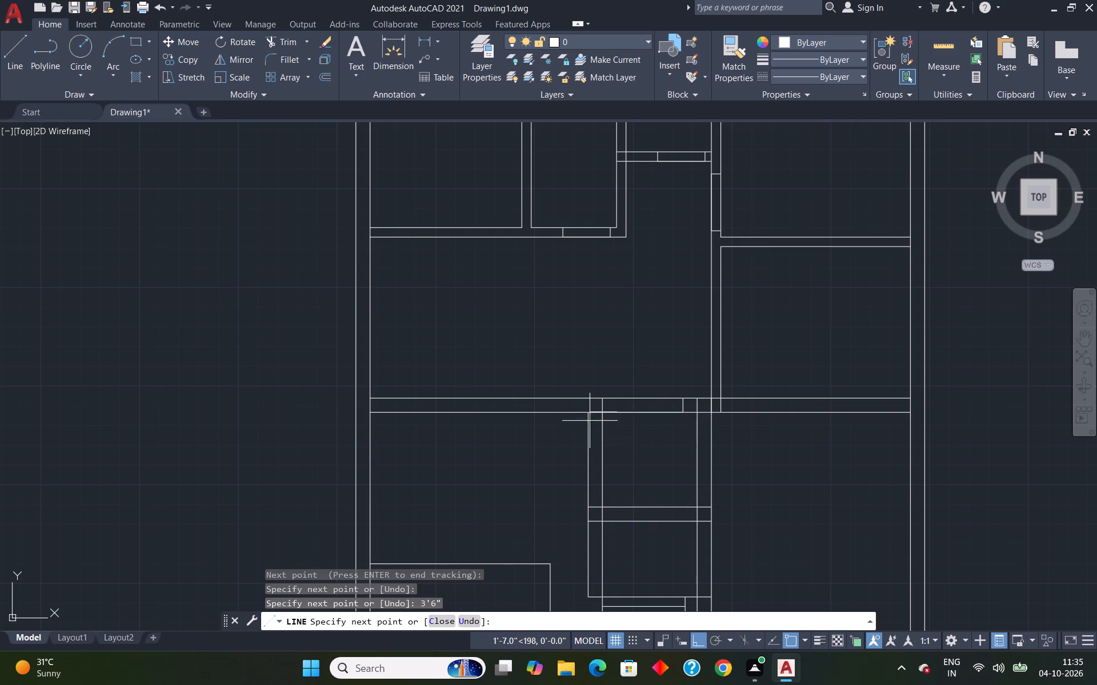
click(614, 396)
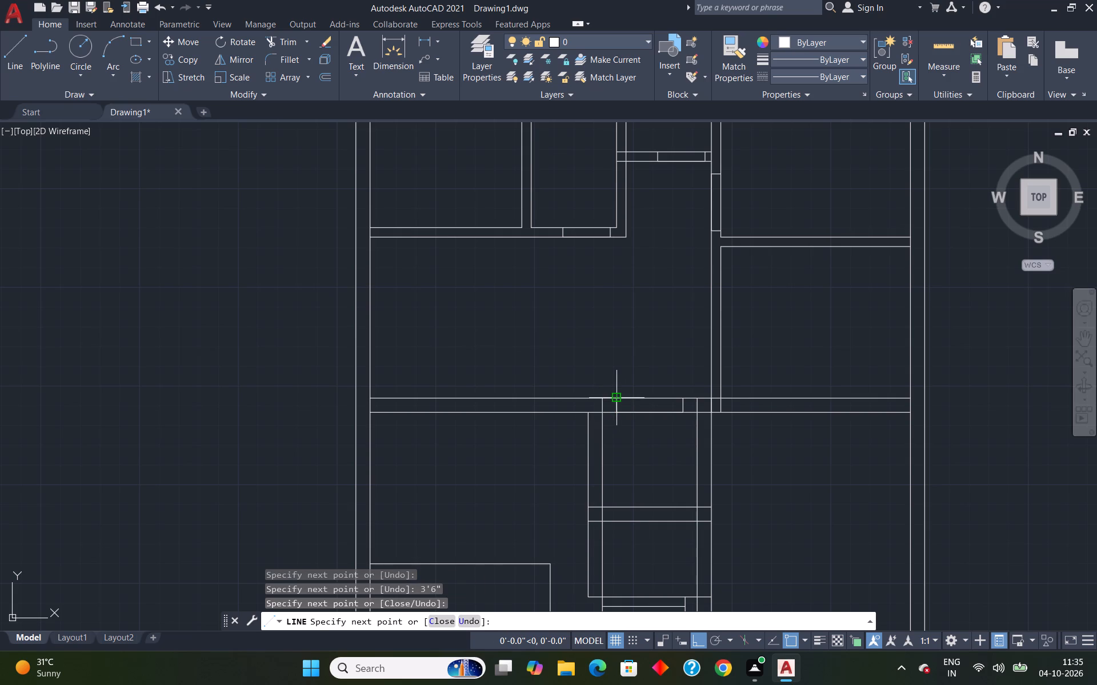
key(Escape)
Outline a 3' opening in the first upper-row room's bottom wall, starting 4" left of its lower-right inner corner.
scroll(701, 427, down, 2)
scroll(746, 417, up, 2)
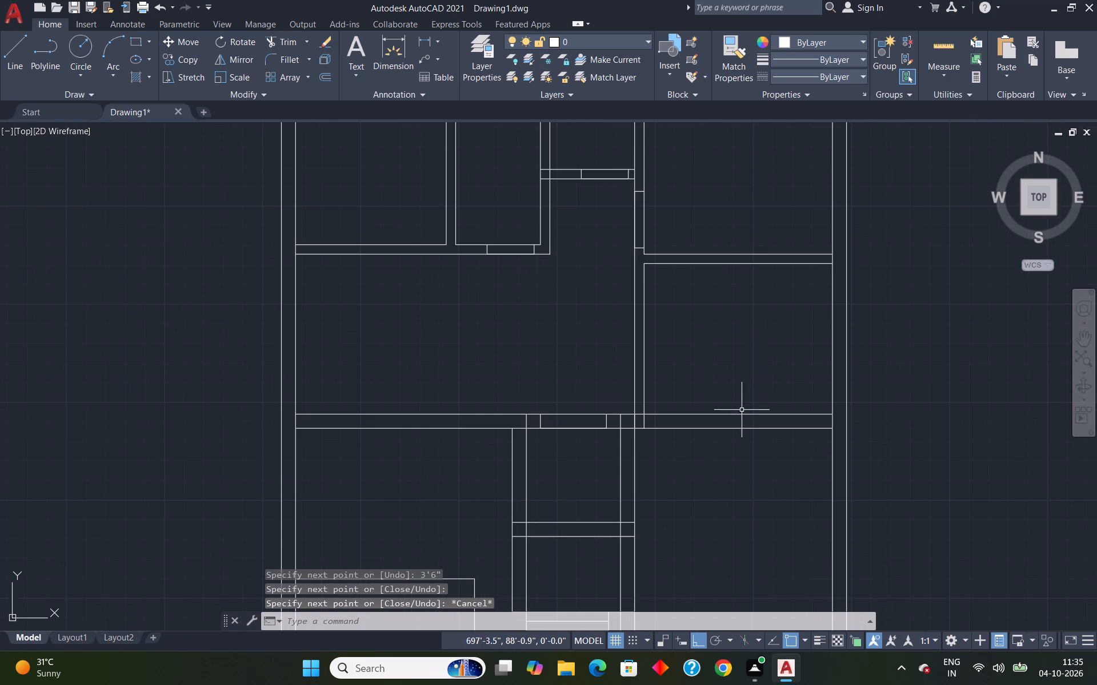
scroll(740, 402, down, 2)
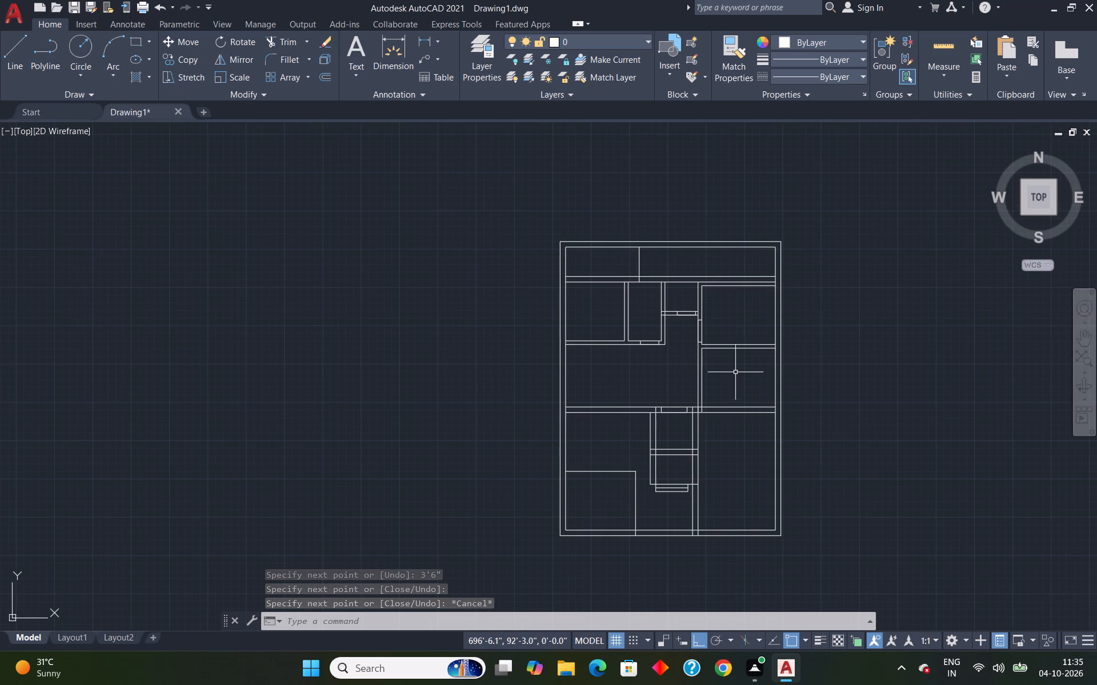
scroll(646, 315, up, 2)
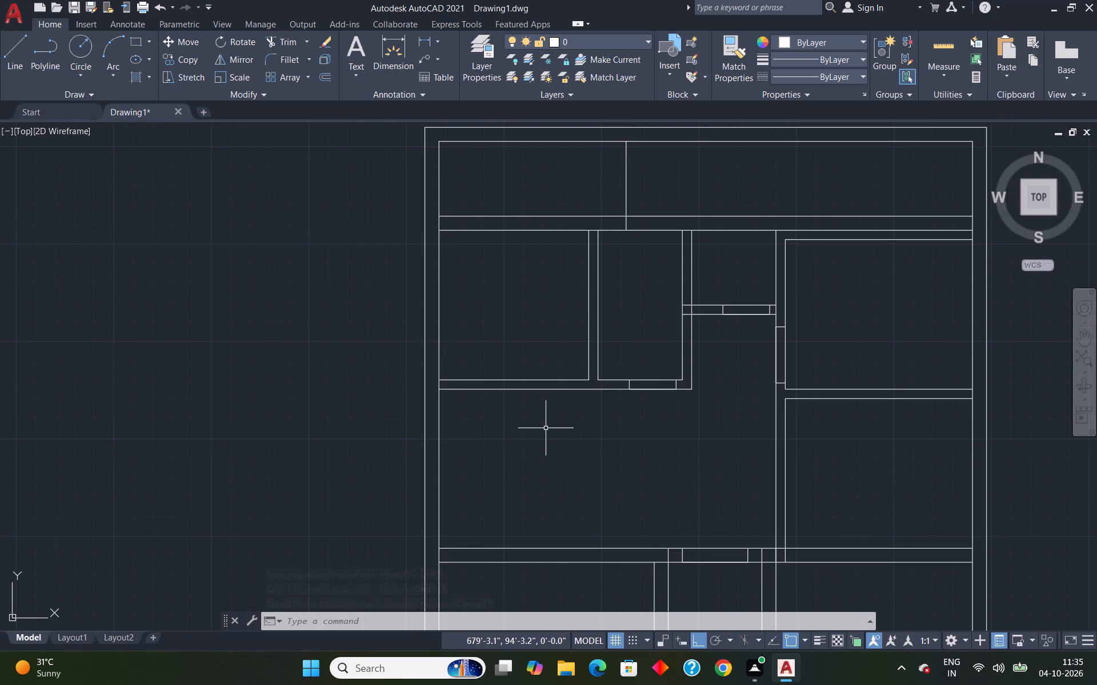
key(l)
key(Return)
text(tk)
key(Return)
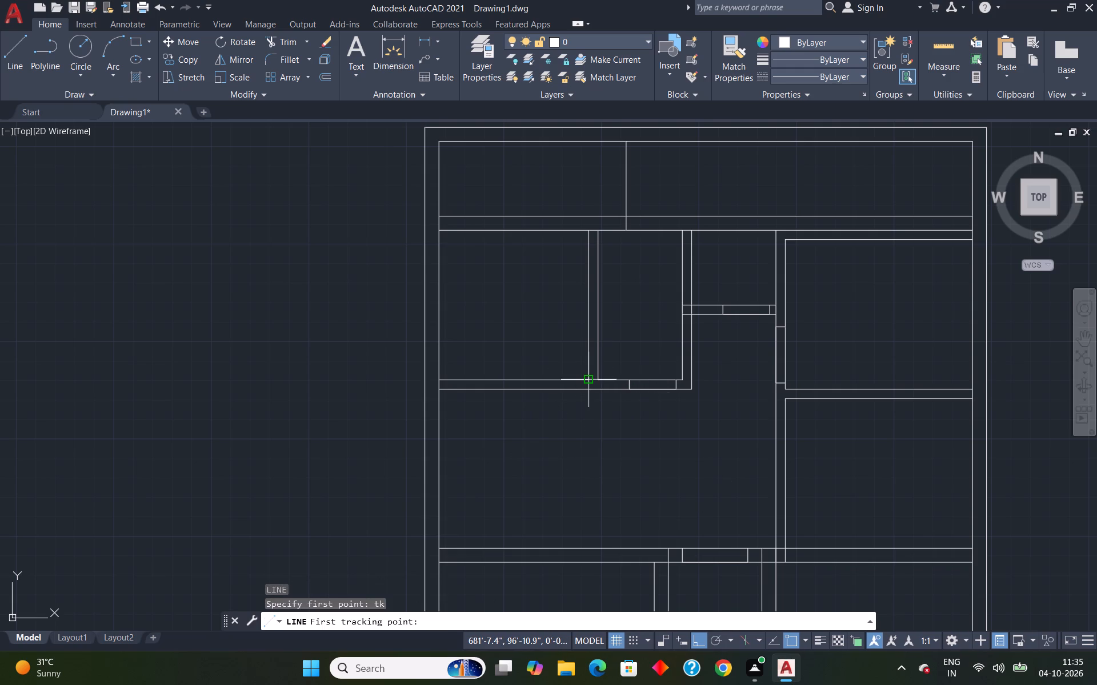
click(590, 379)
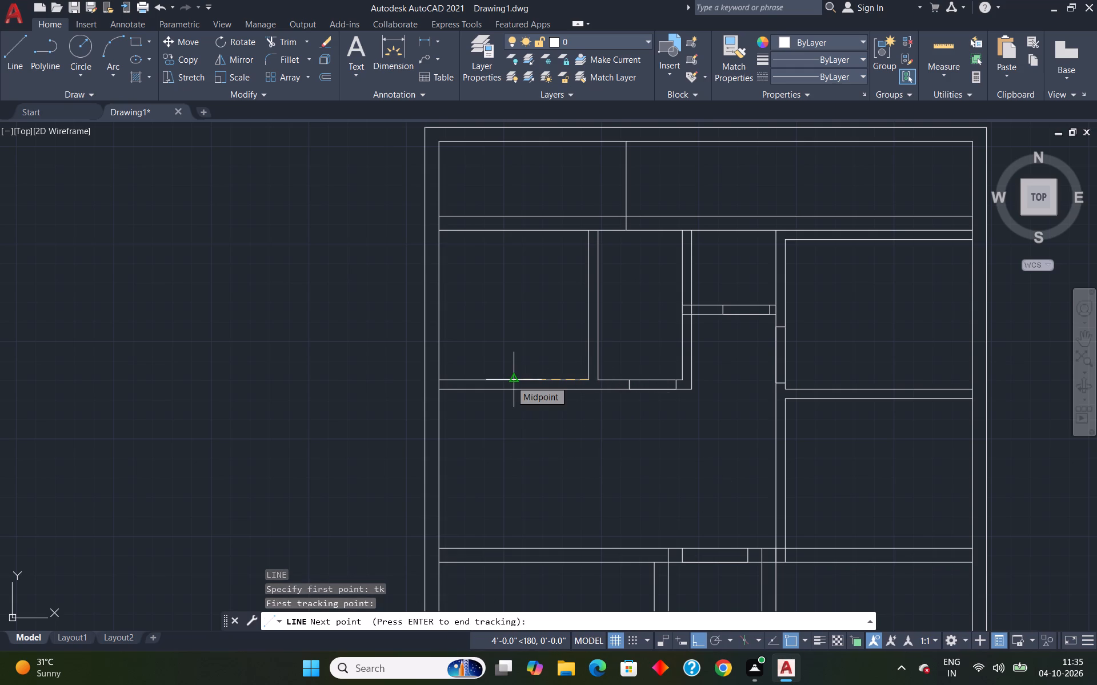
text(4")
key(Return)
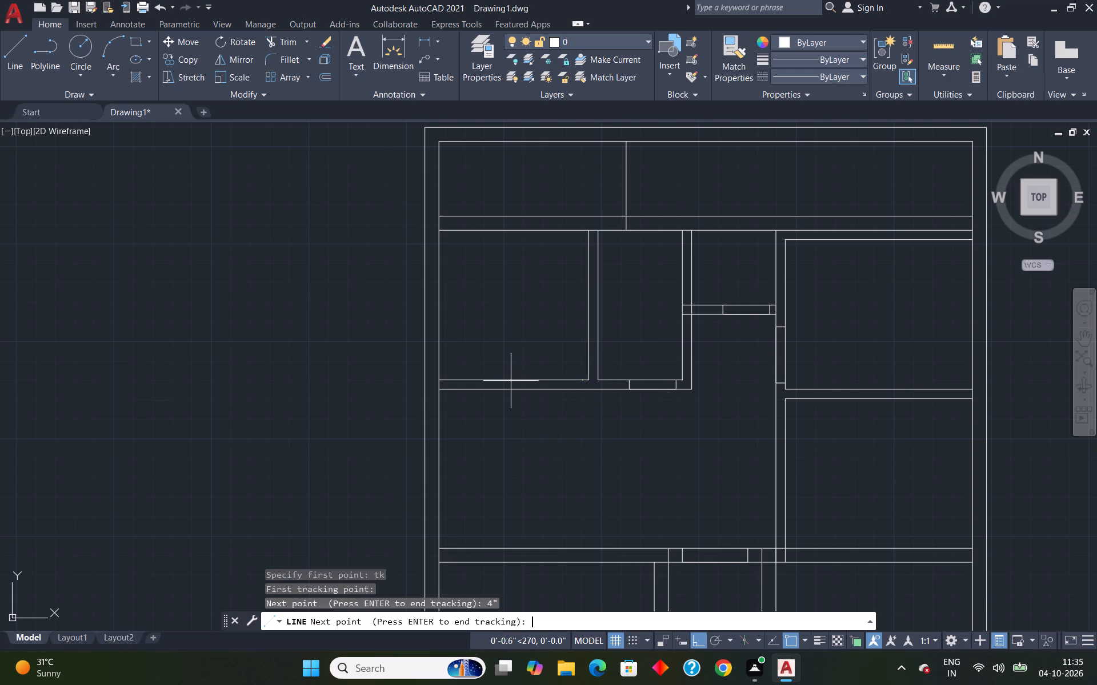
key(Return)
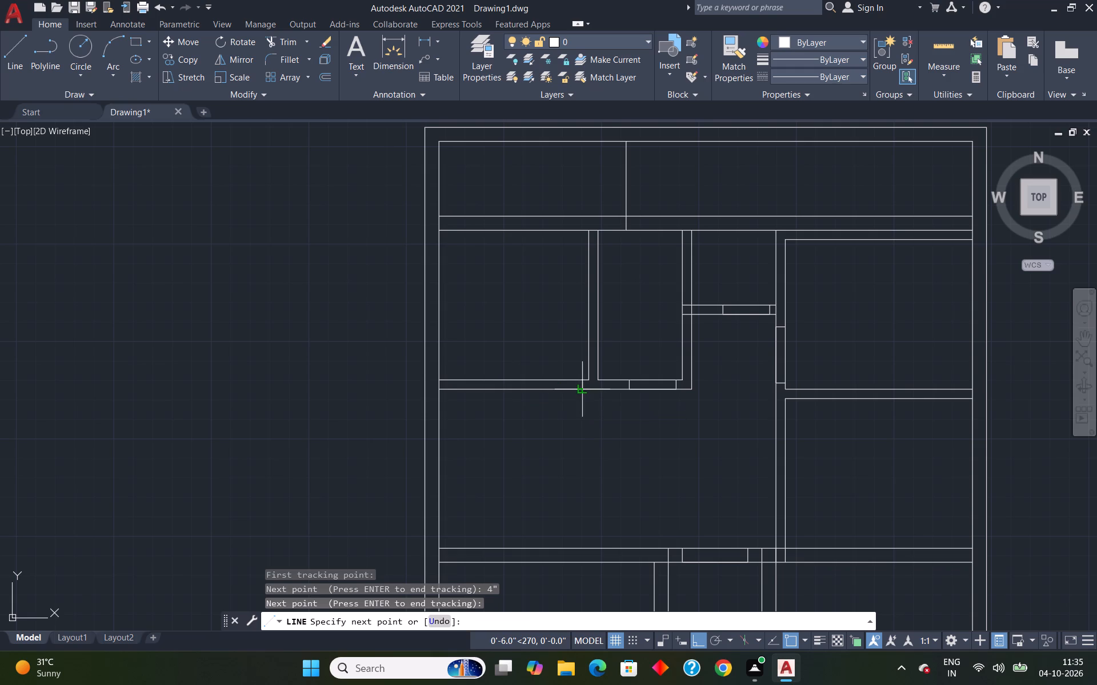
click(578, 393)
text(3')
key(Return)
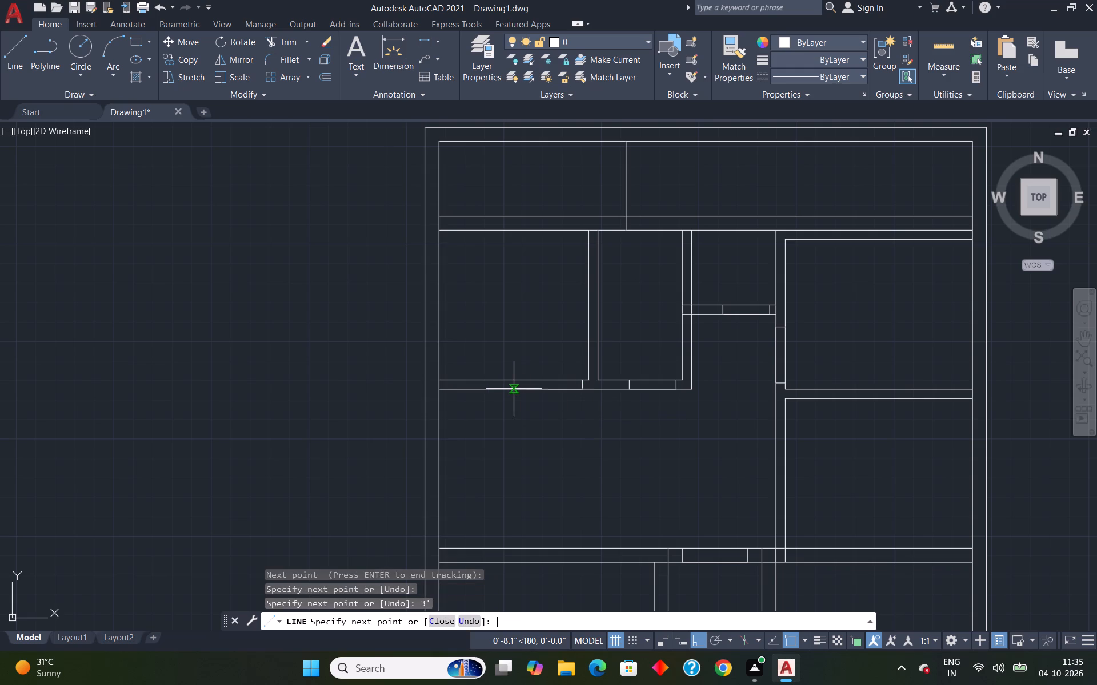
click(525, 380)
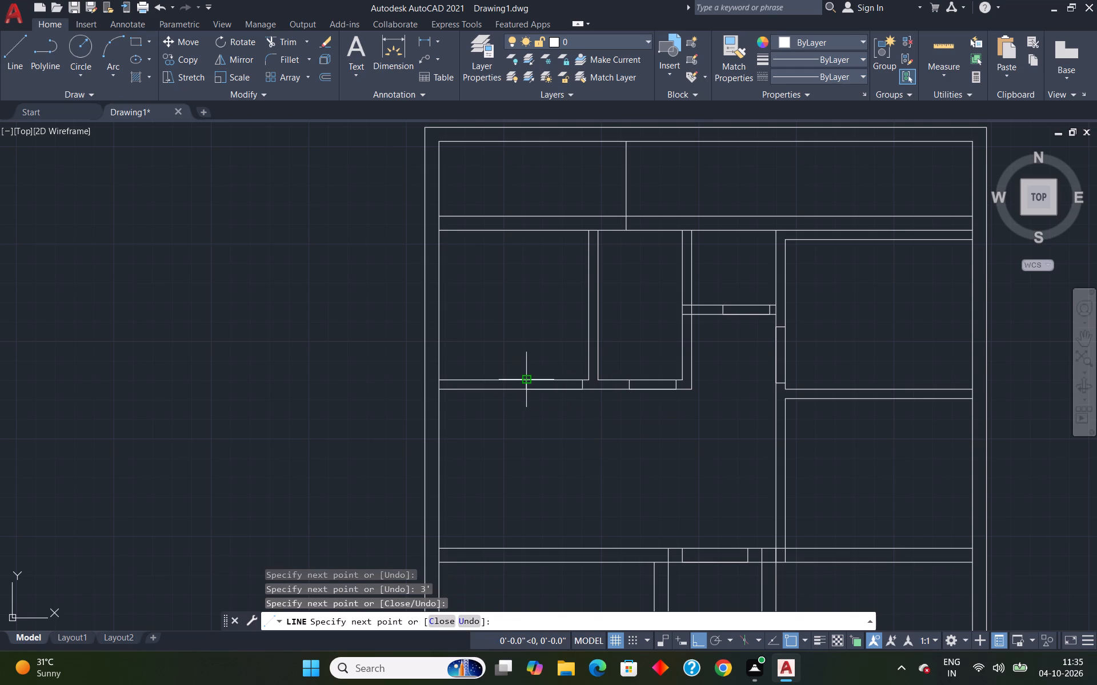
key(Escape)
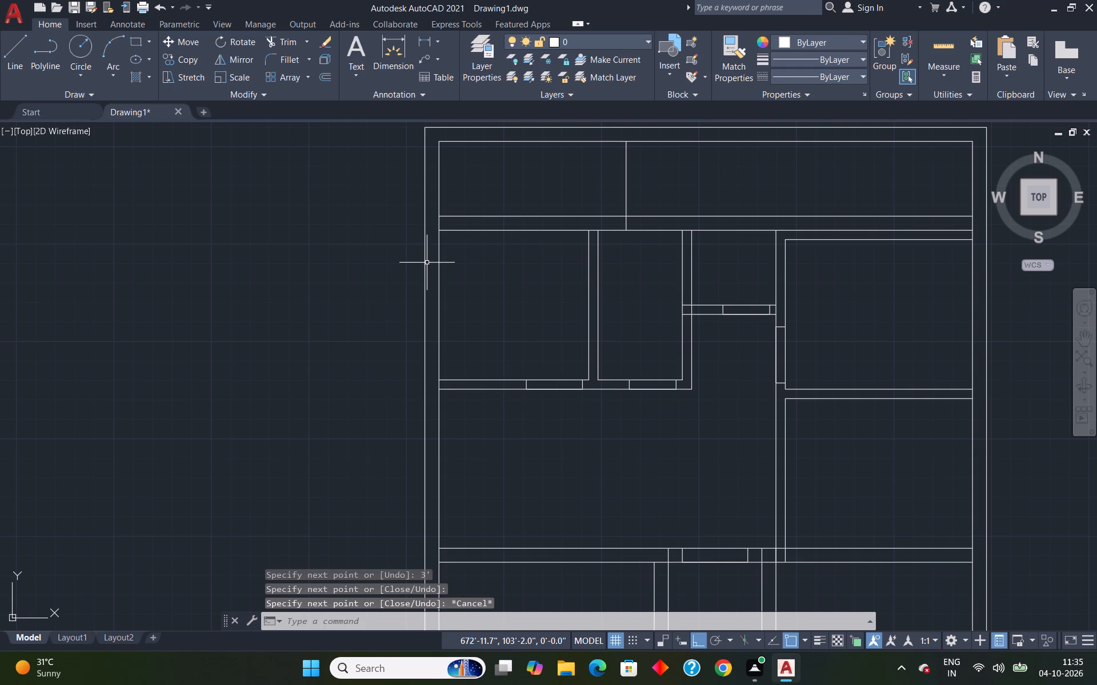
Outline a 2'6" opening in the first upper-row room's top wall, starting 4" right of its upper-left inner corner.
key(l)
key(Return)
text(tk)
key(Return)
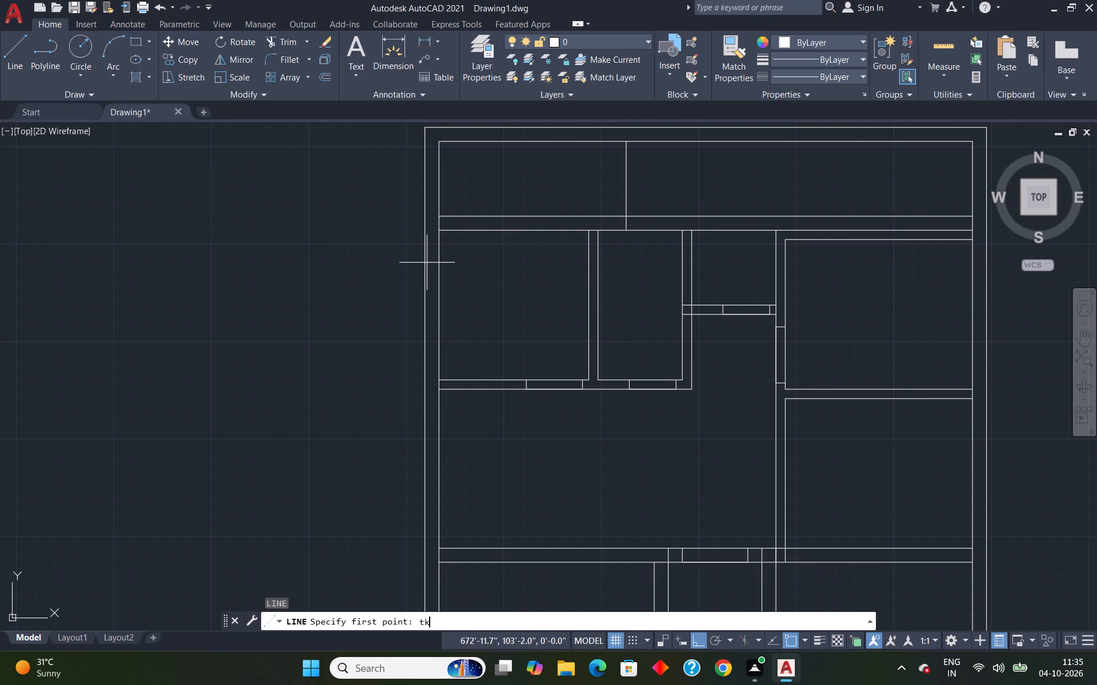
click(437, 232)
text(4")
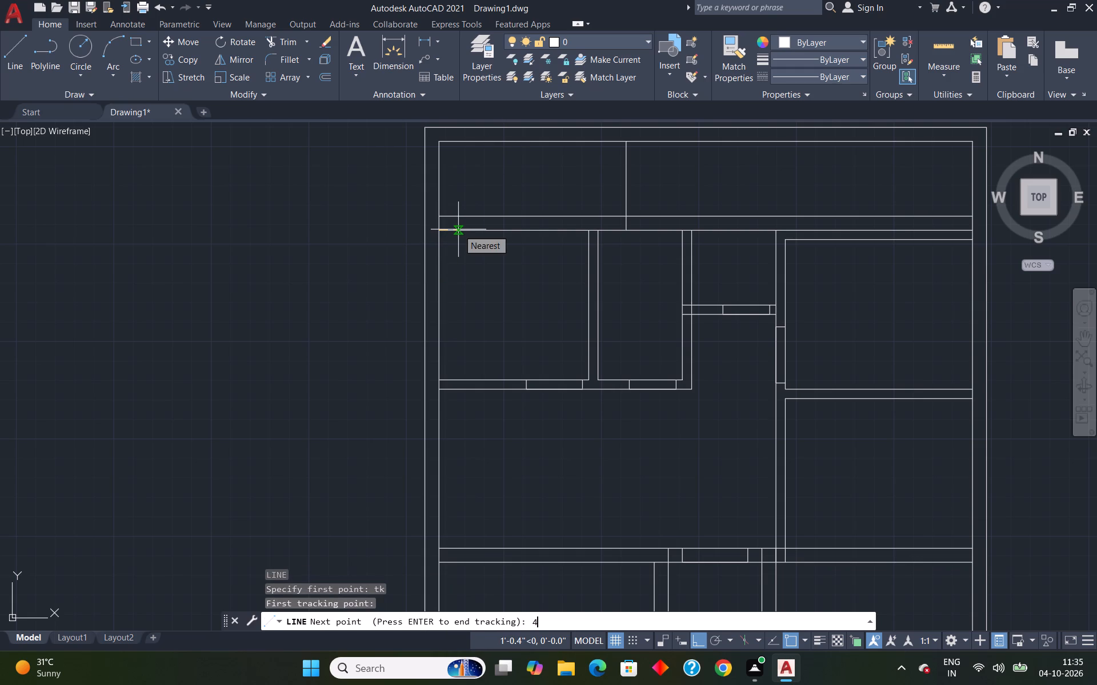
key(Return)
key(Return)
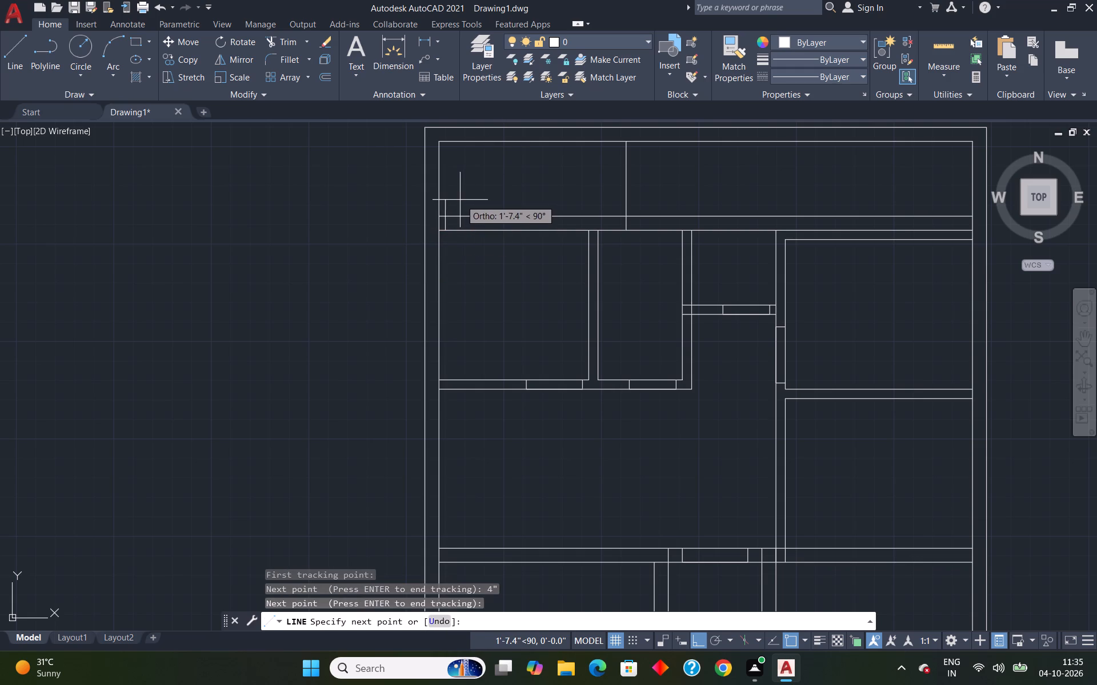
click(450, 215)
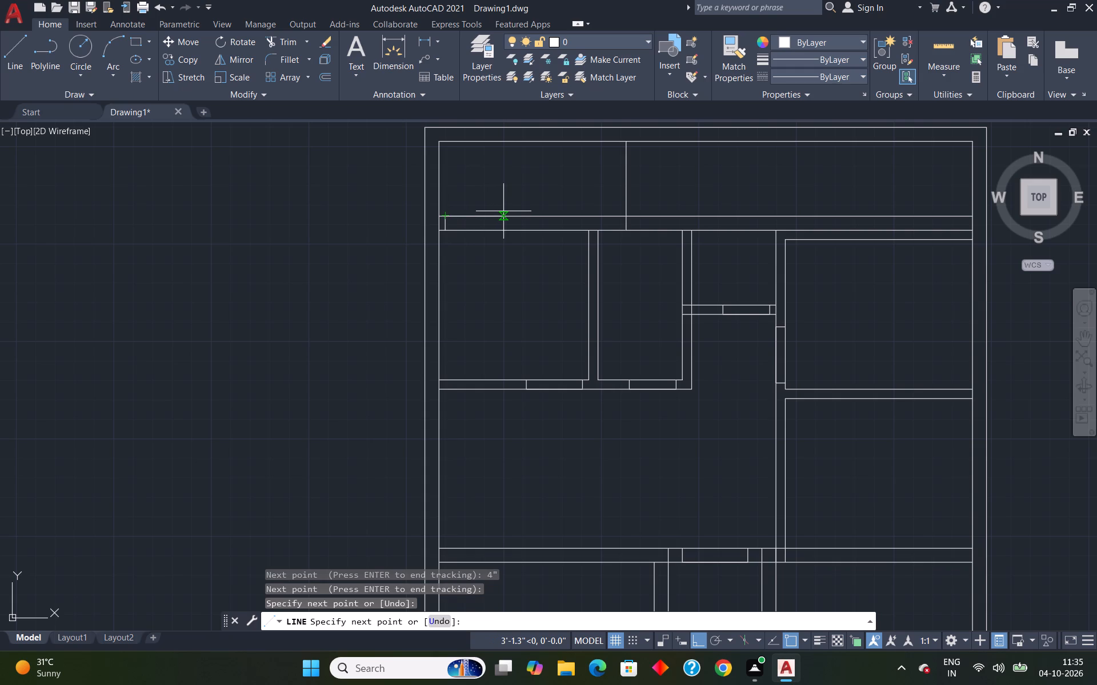
text(2'6")
key(Return)
click(486, 231)
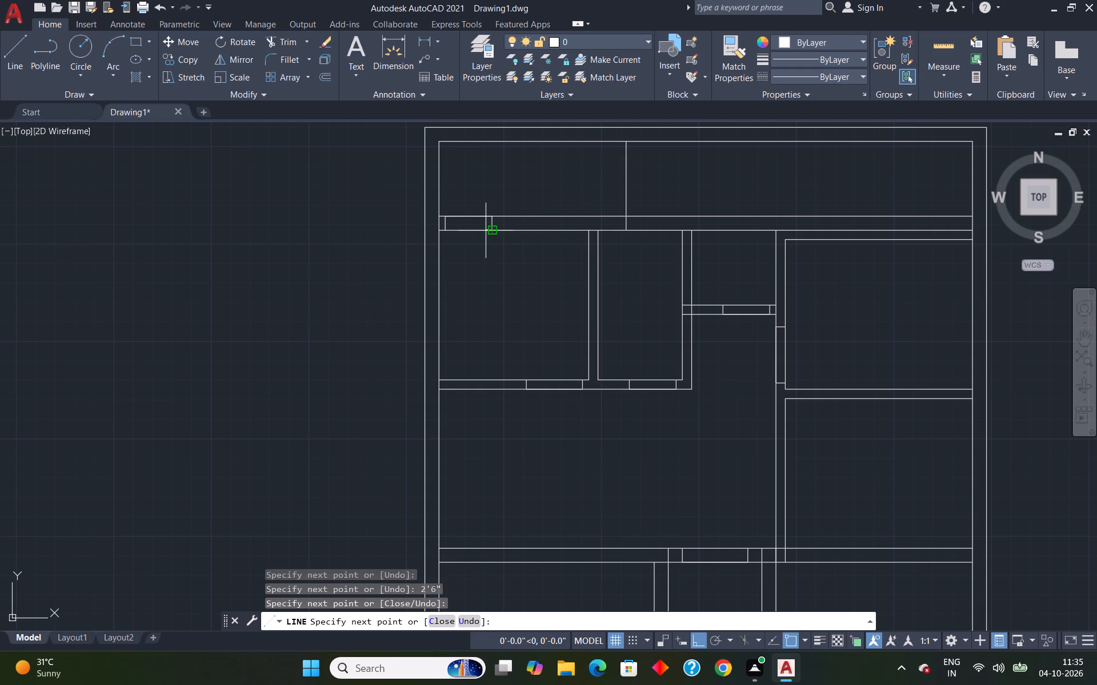
key(Escape)
Outline a 3' opening in the left wall of the lower of the two right-hand rooms, starting 4" below its upper-left inner corner.
scroll(563, 256, down, 2)
scroll(639, 310, up, 2)
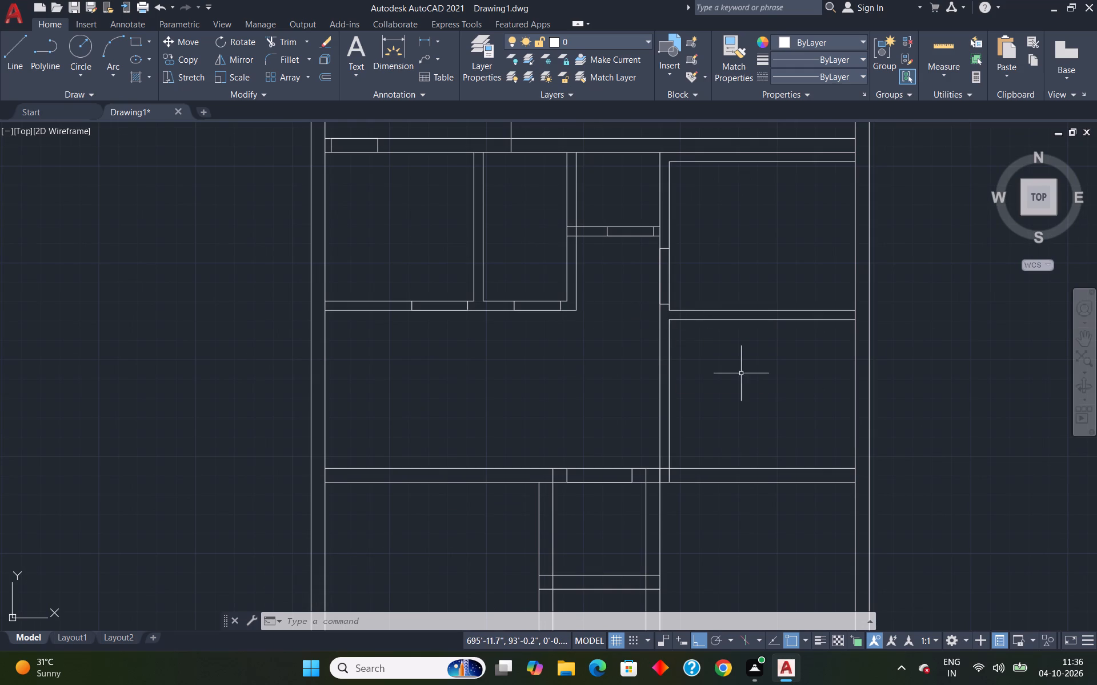
key(l)
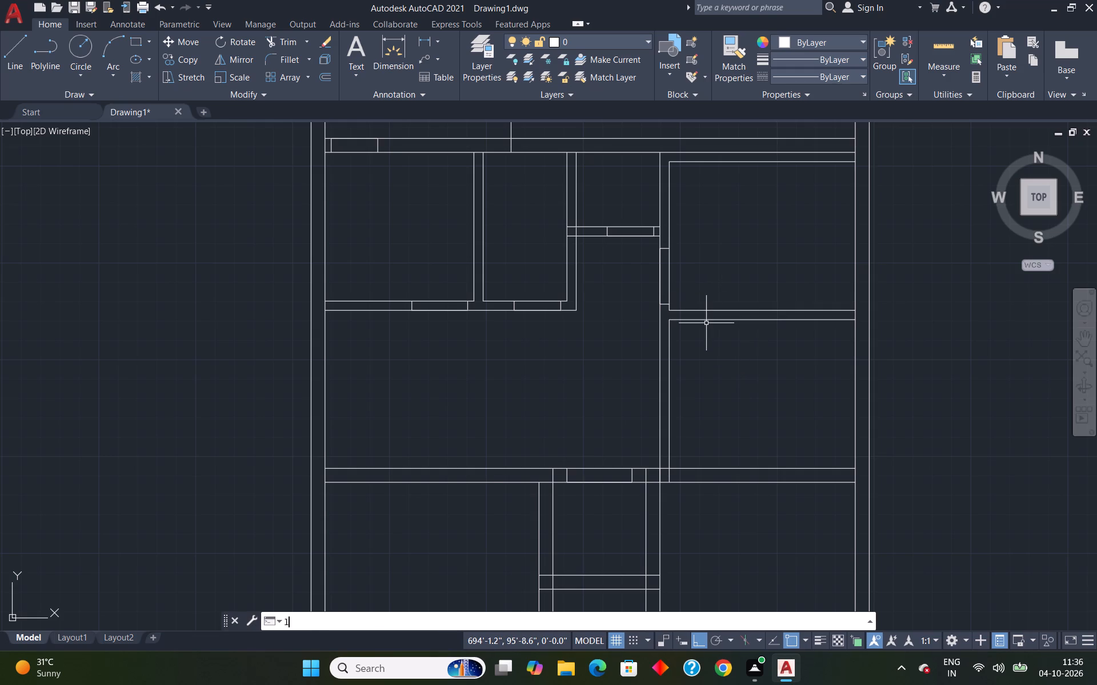
key(Return)
text(tk)
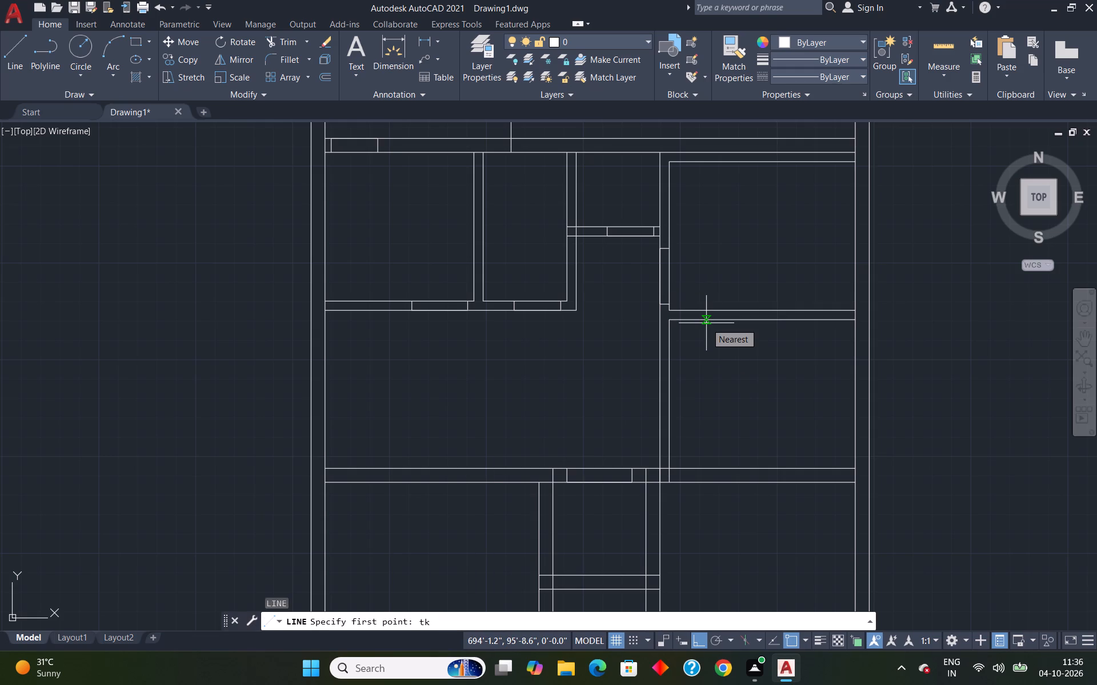
key(Return)
click(671, 320)
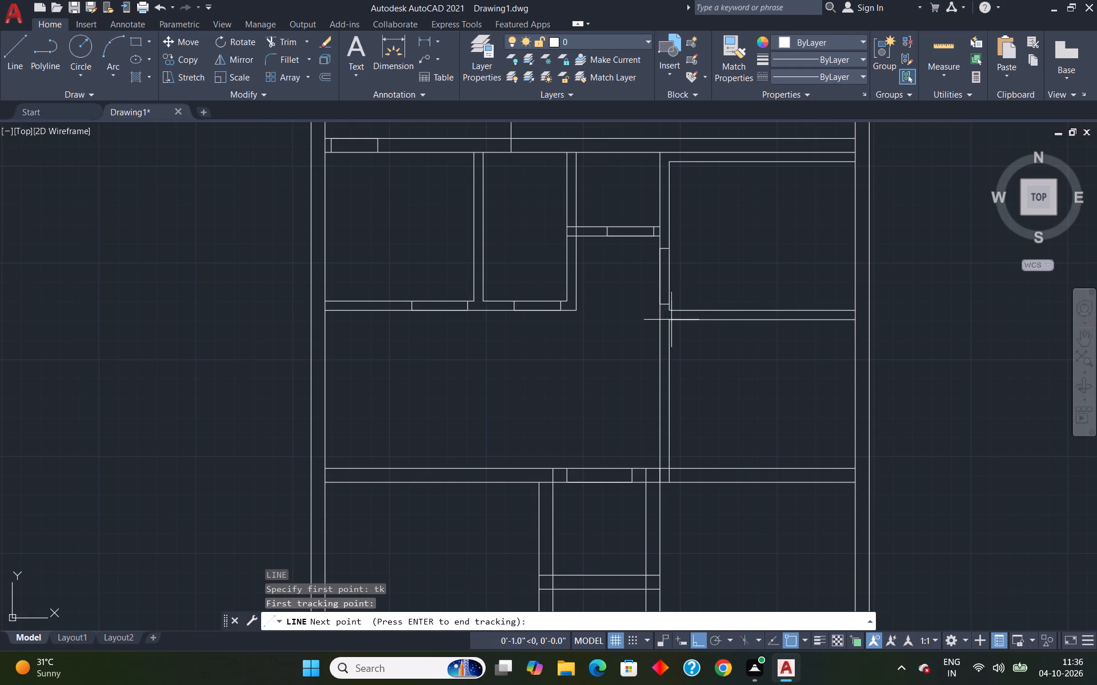
text(4")
key(Return)
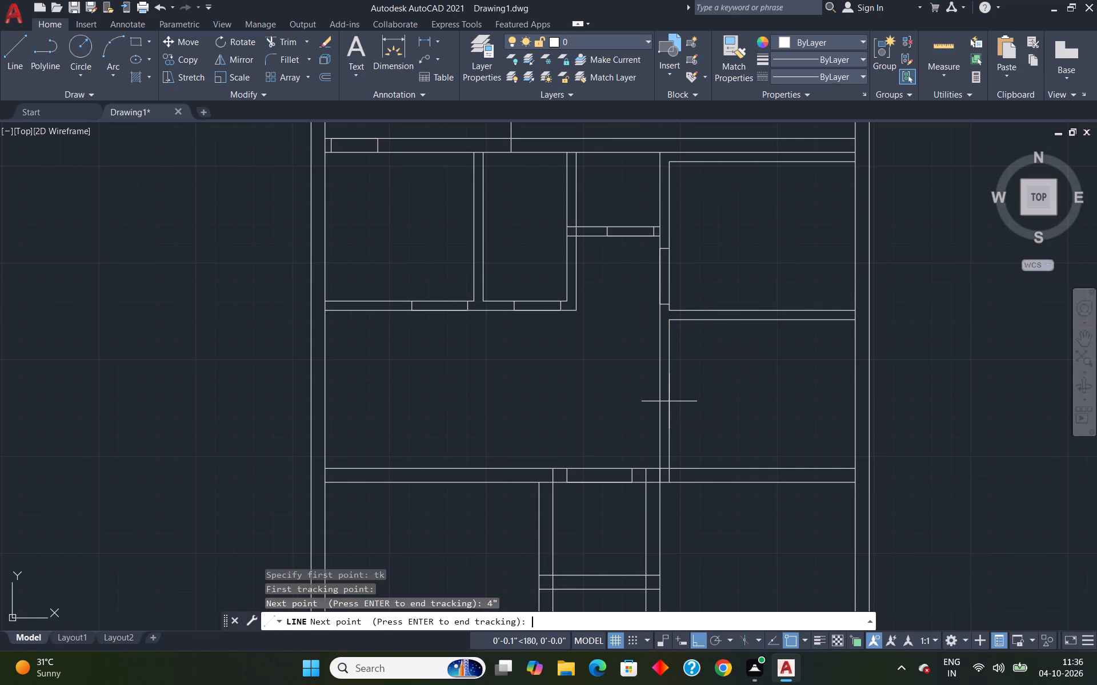
key(Return)
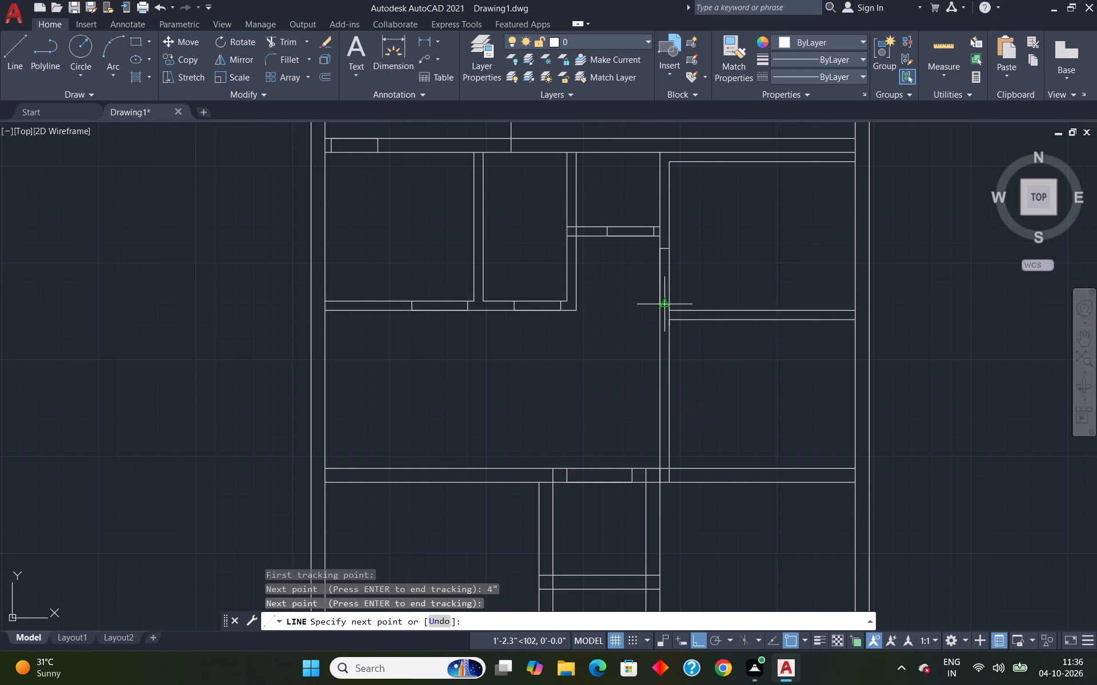
click(657, 331)
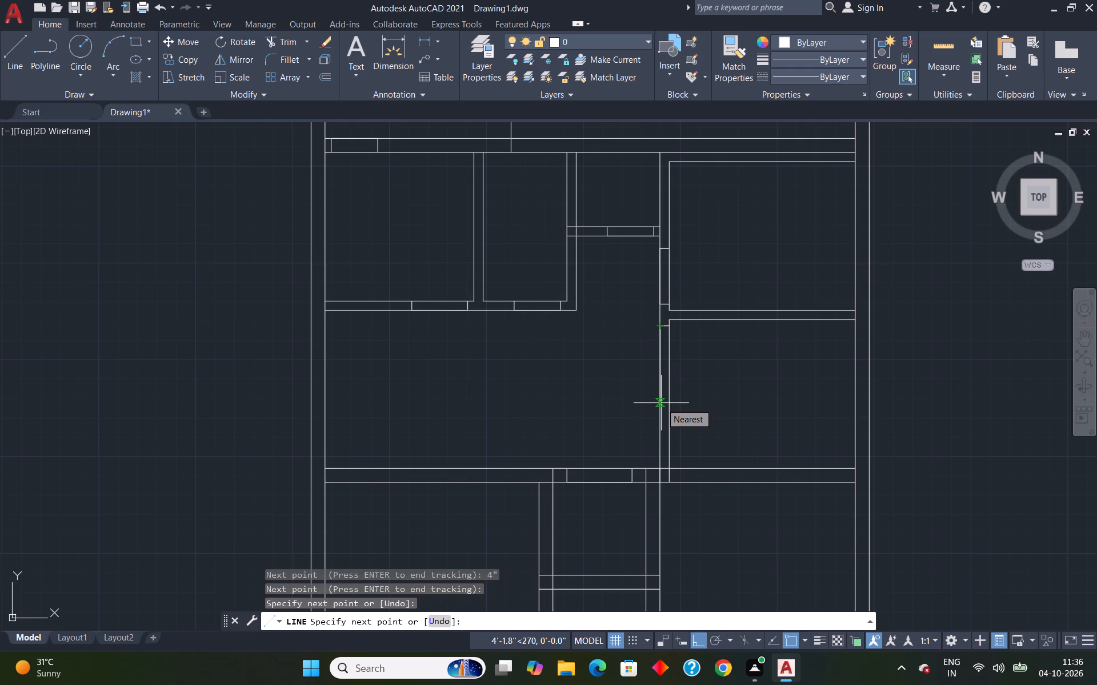
key(3)
key(apostrophe)
key(Return)
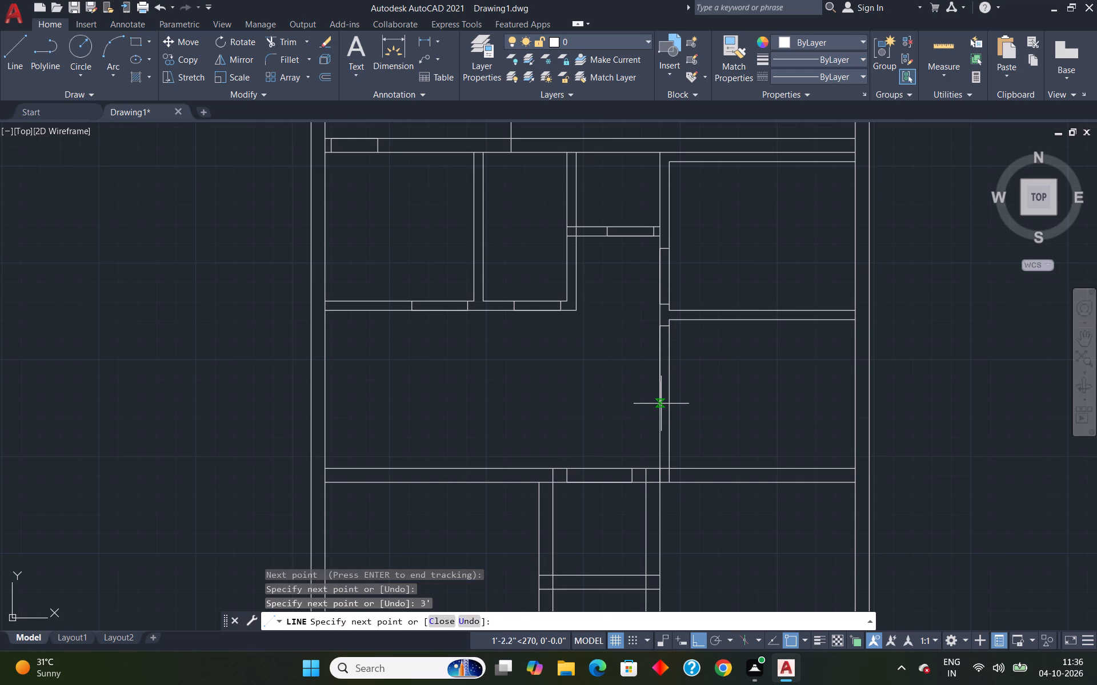
click(670, 378)
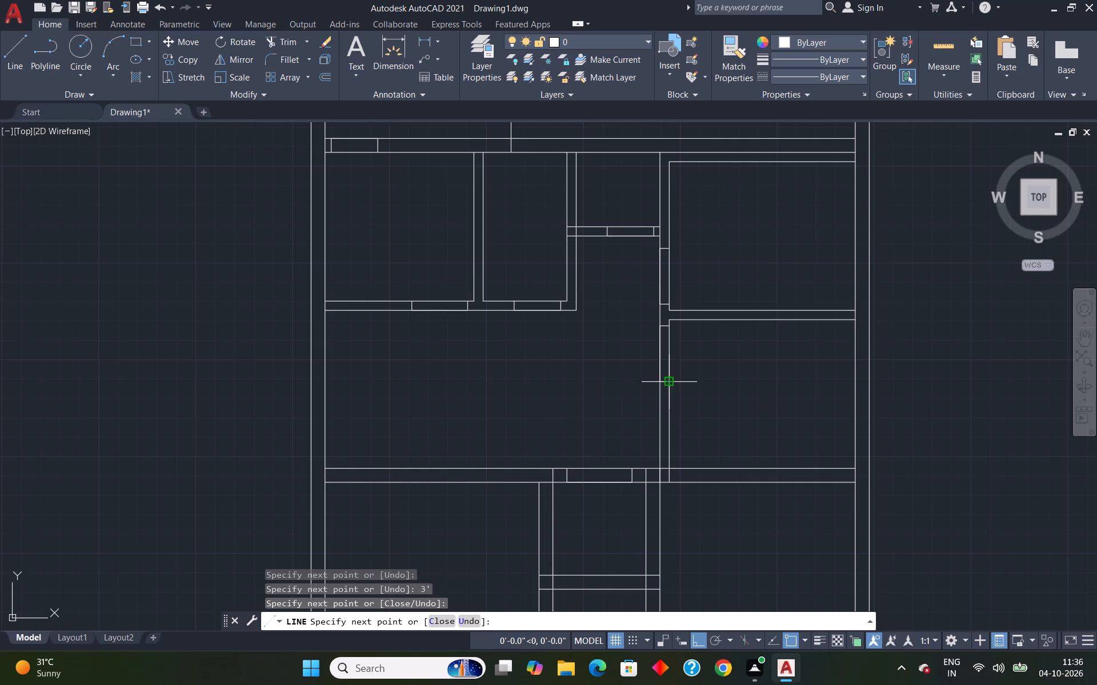
key(Escape)
Quick-measure the bottom boundary wall between the lower-left rectangle's right edge and the long vertical wall beside it.
scroll(771, 394, down, 2)
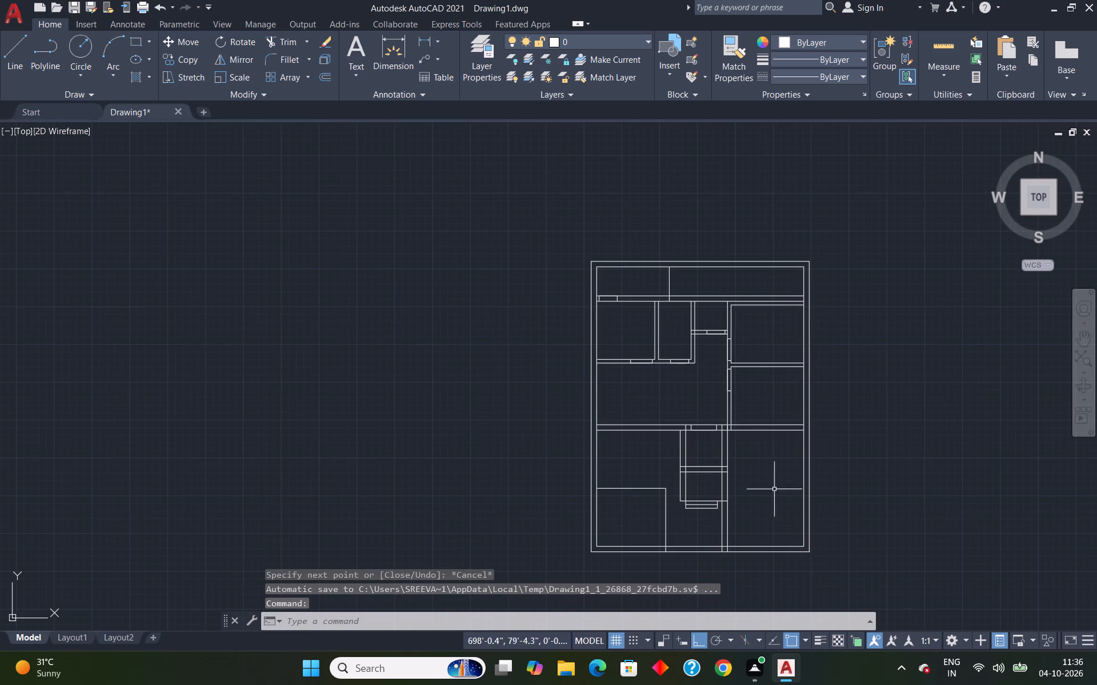
scroll(718, 469, up, 2)
scroll(731, 405, down, 3)
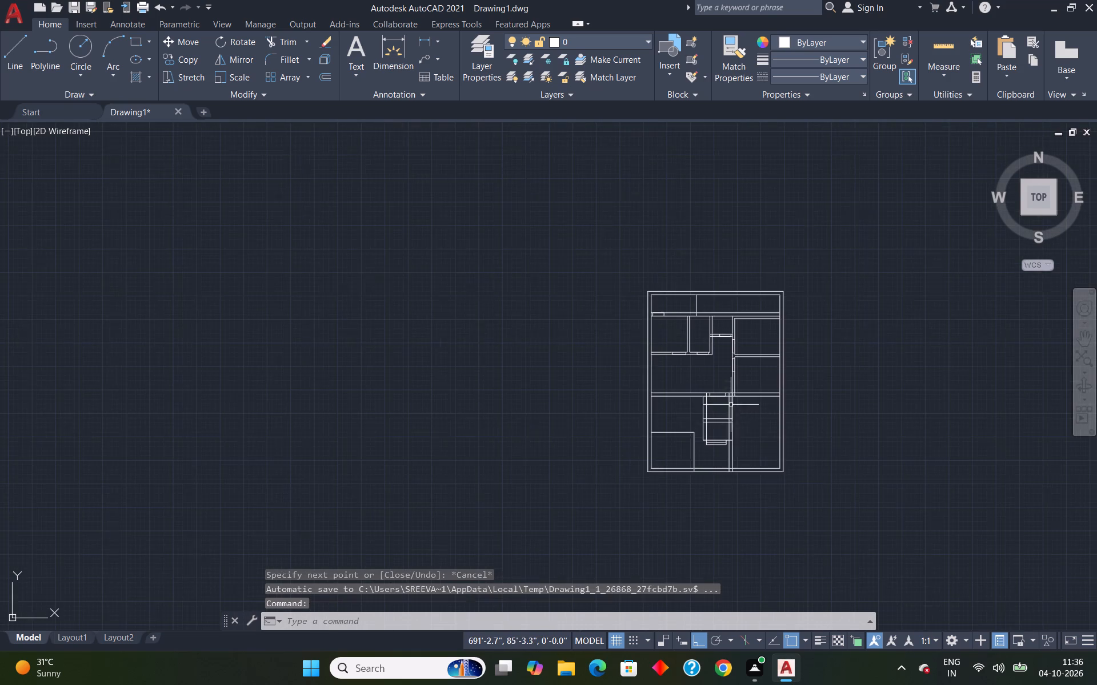
scroll(686, 470, up, 3)
scroll(750, 358, down, 1)
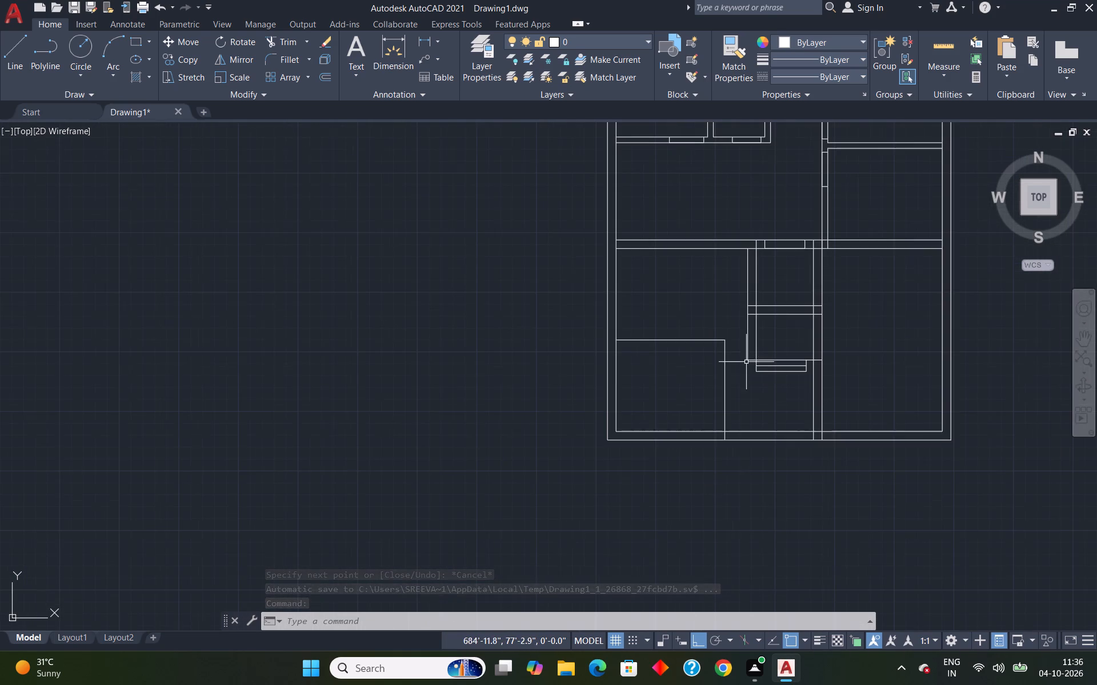
scroll(770, 436, up, 2)
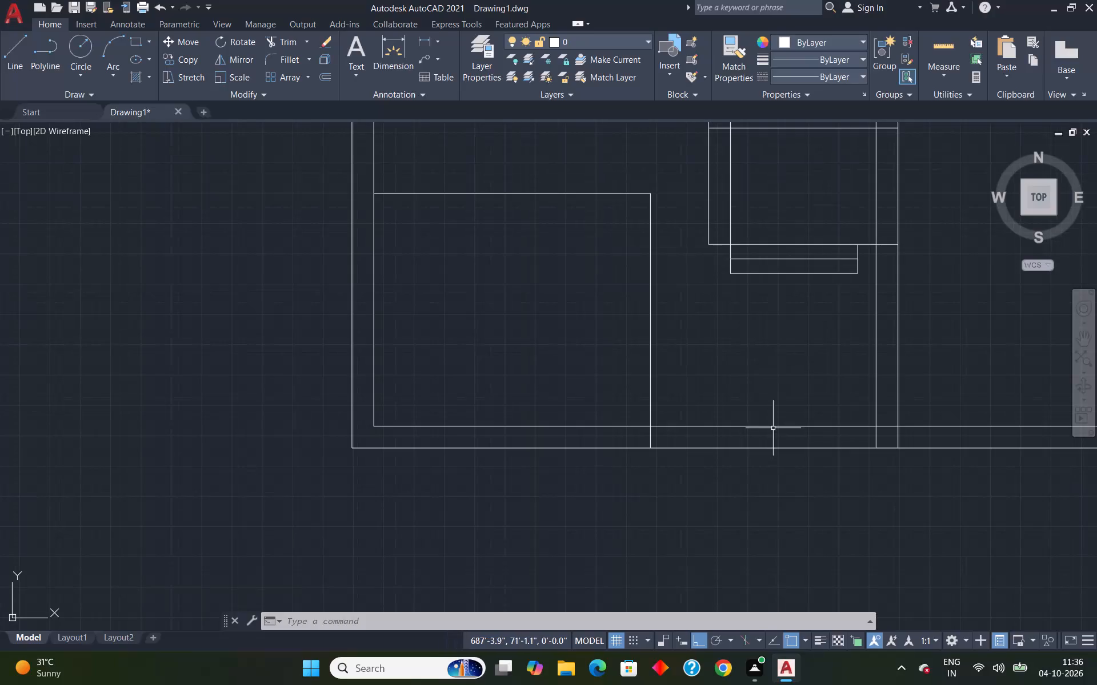
click(951, 45)
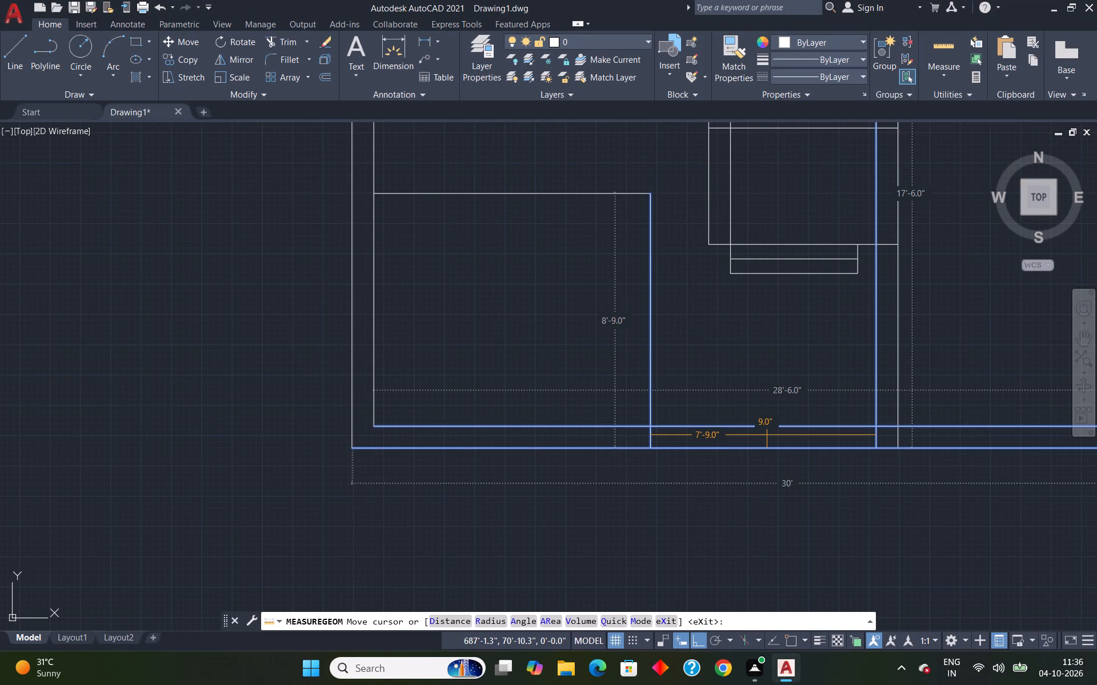
key(Escape)
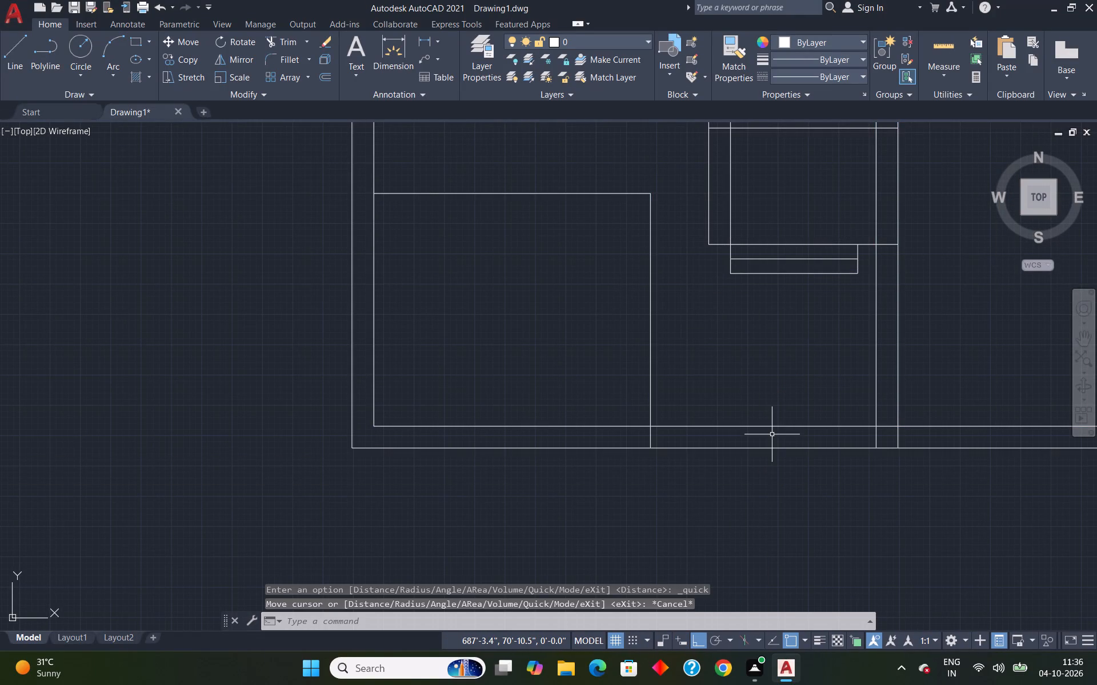
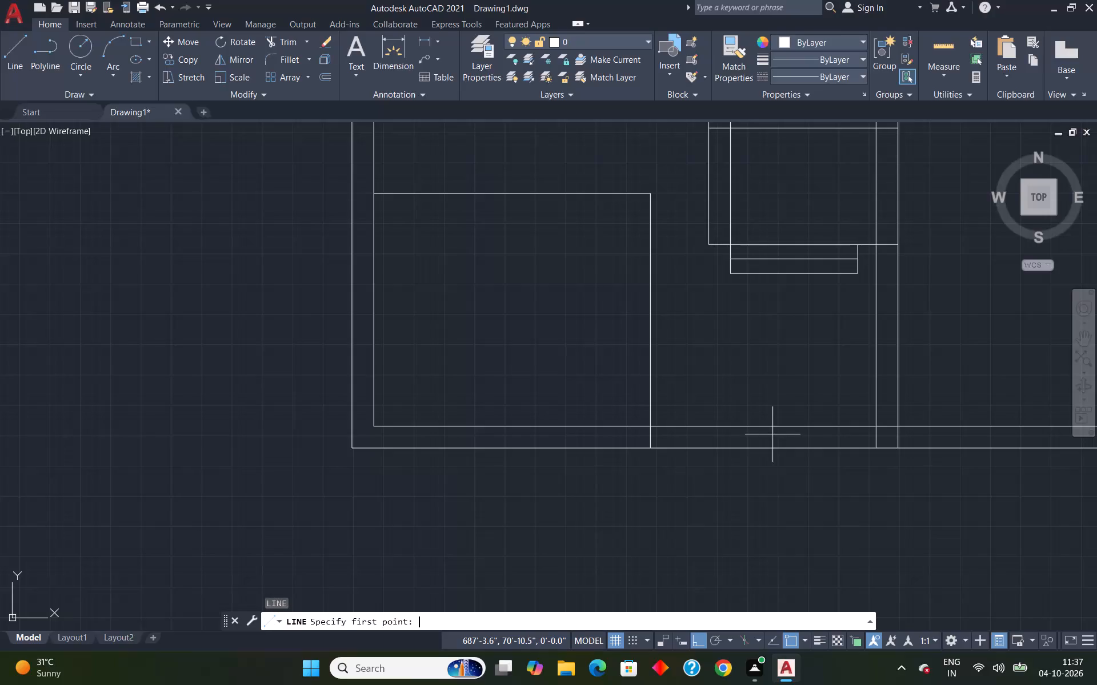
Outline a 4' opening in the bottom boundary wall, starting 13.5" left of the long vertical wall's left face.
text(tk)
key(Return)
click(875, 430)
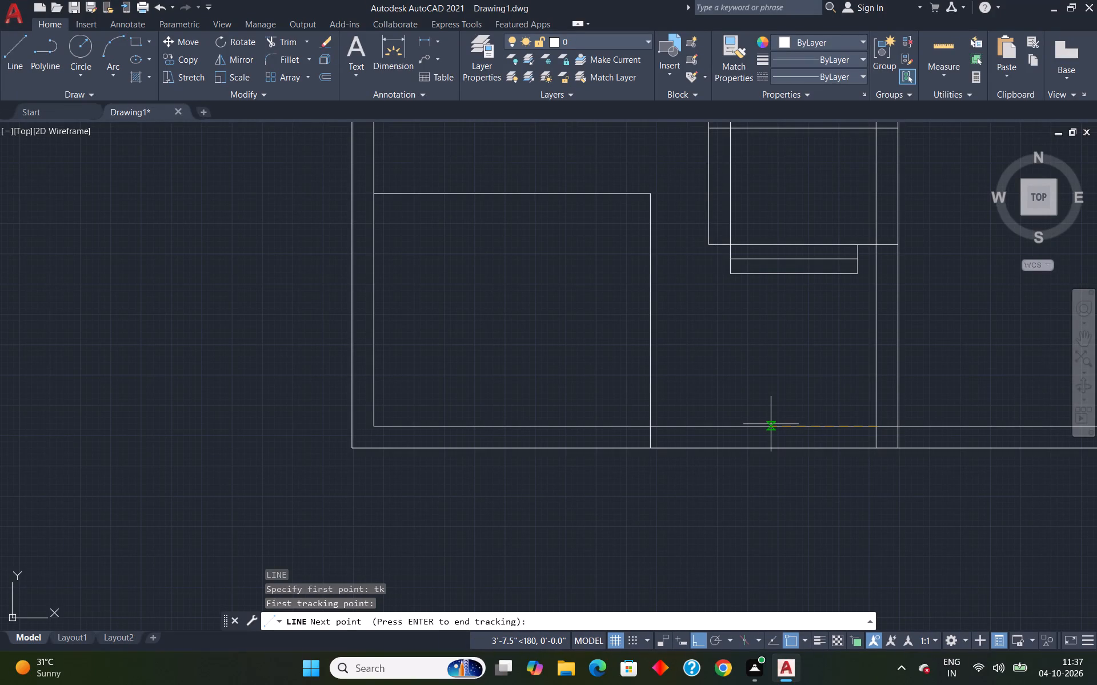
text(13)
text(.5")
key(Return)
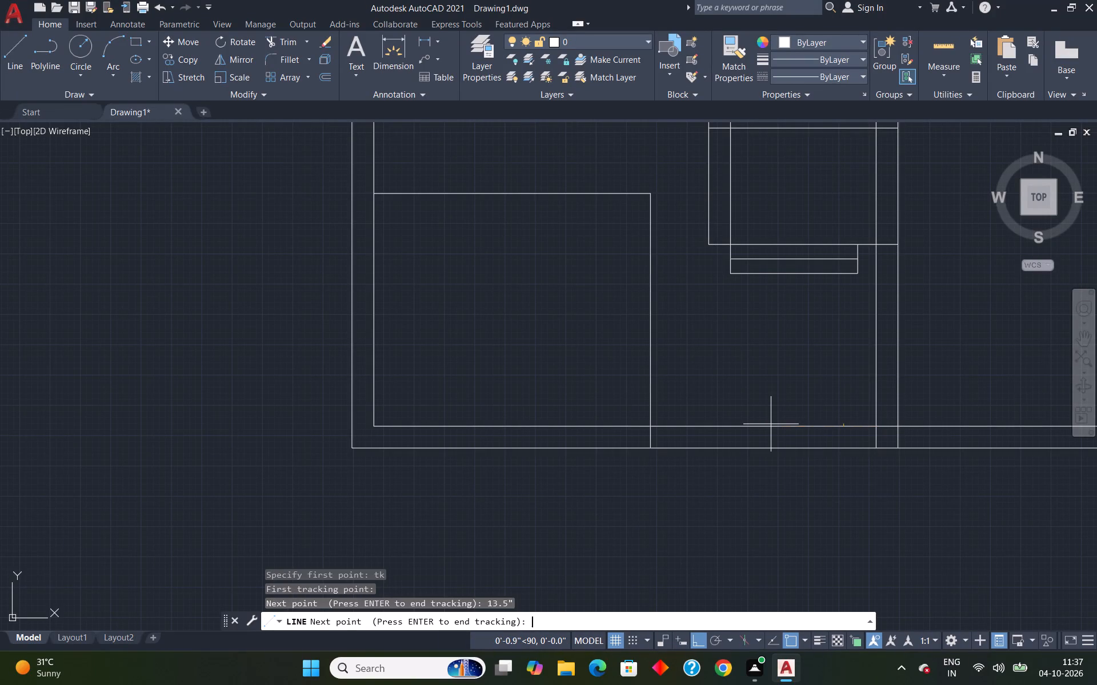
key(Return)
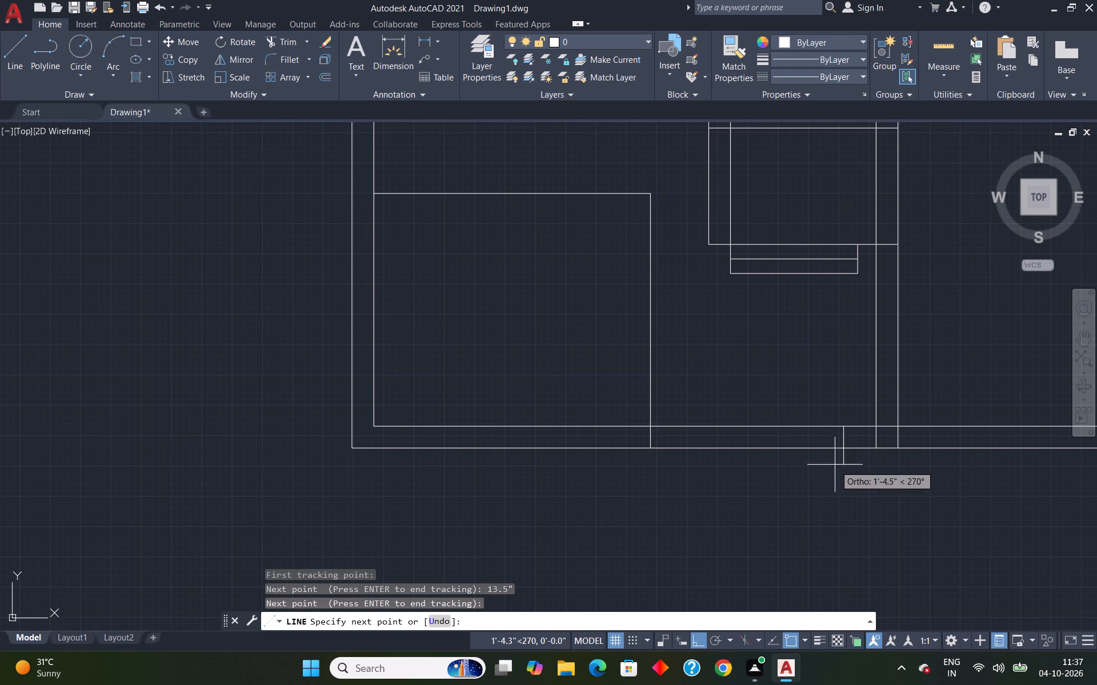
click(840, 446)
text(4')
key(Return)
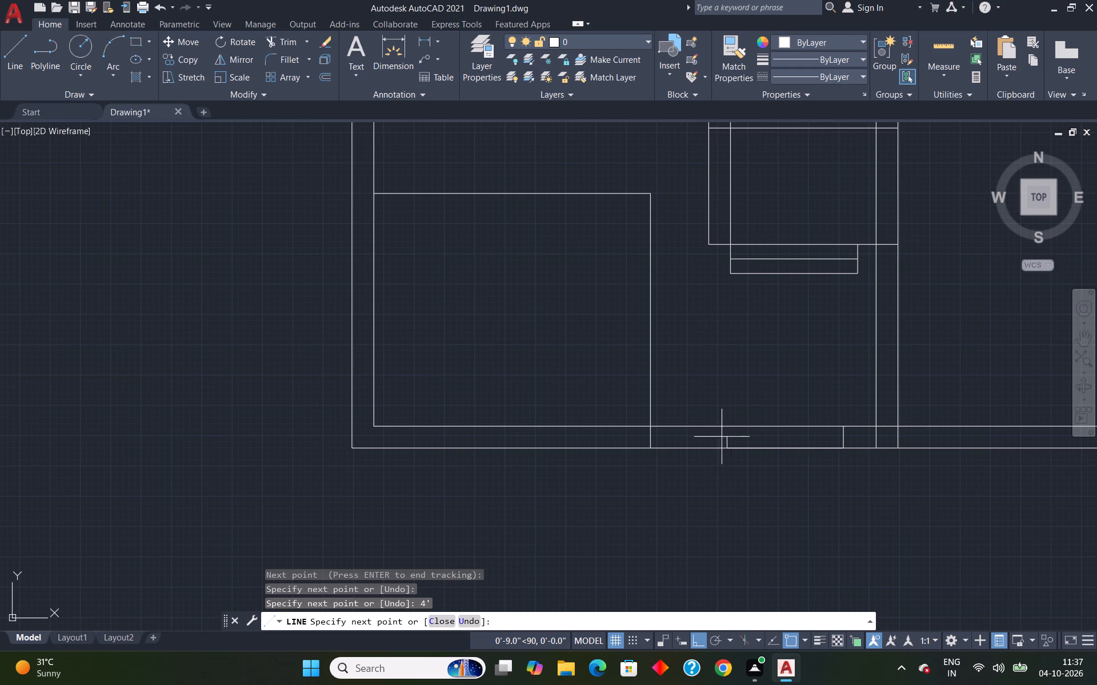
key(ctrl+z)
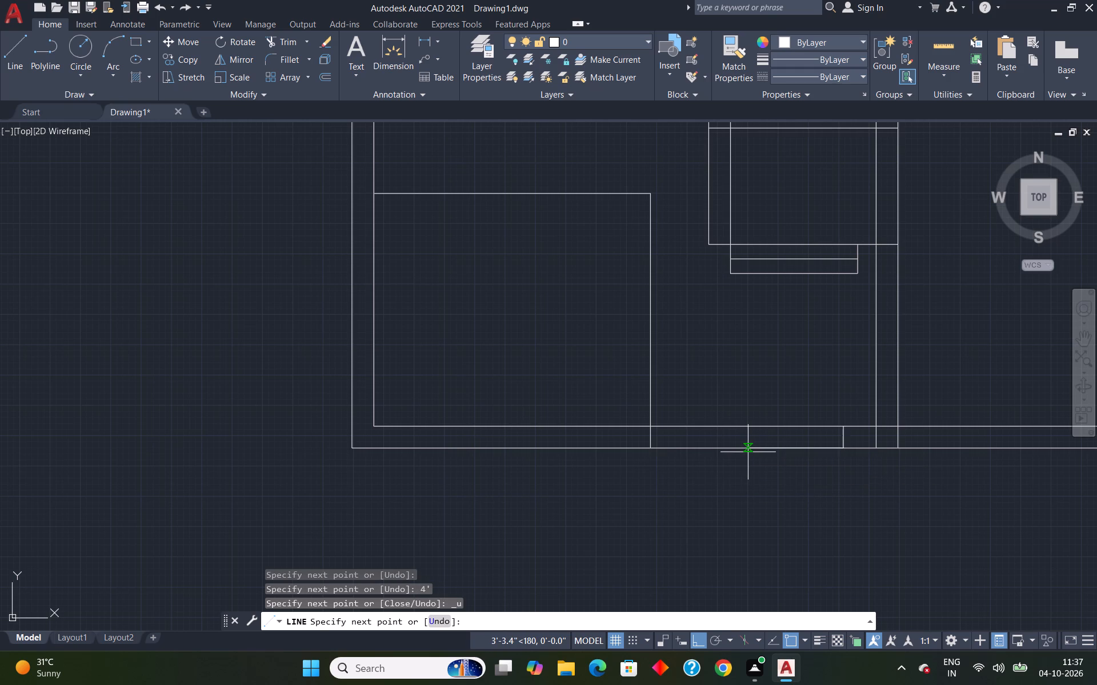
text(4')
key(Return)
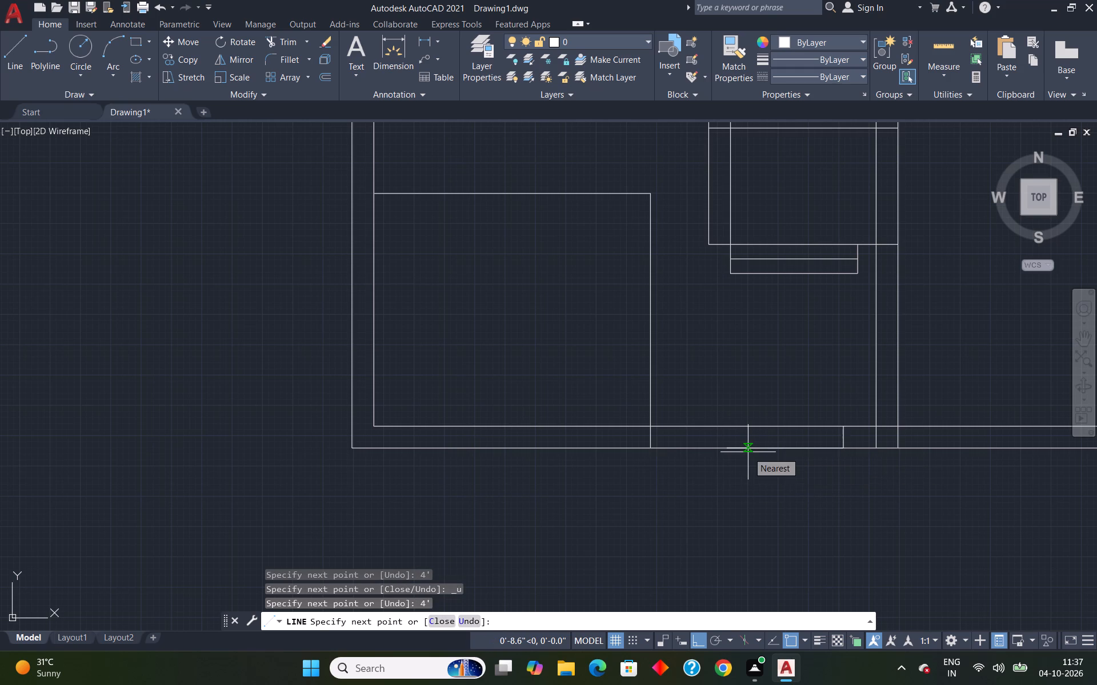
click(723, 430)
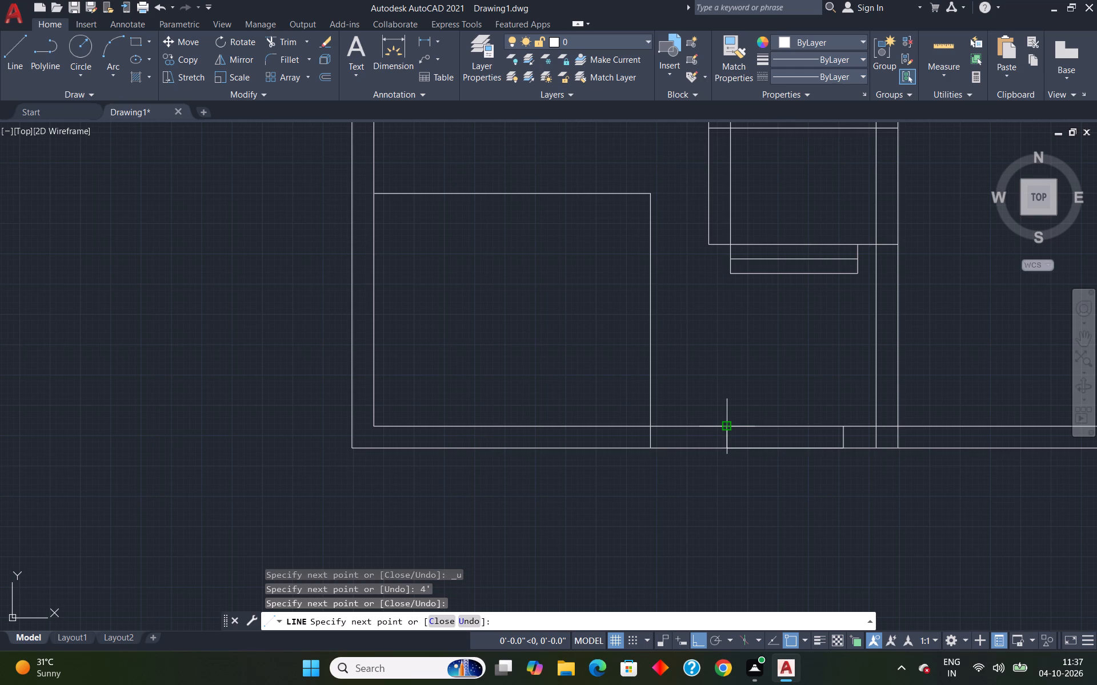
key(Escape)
Quick-measure the bottom boundary wall segment between the 4' opening and the long vertical wall.
click(943, 49)
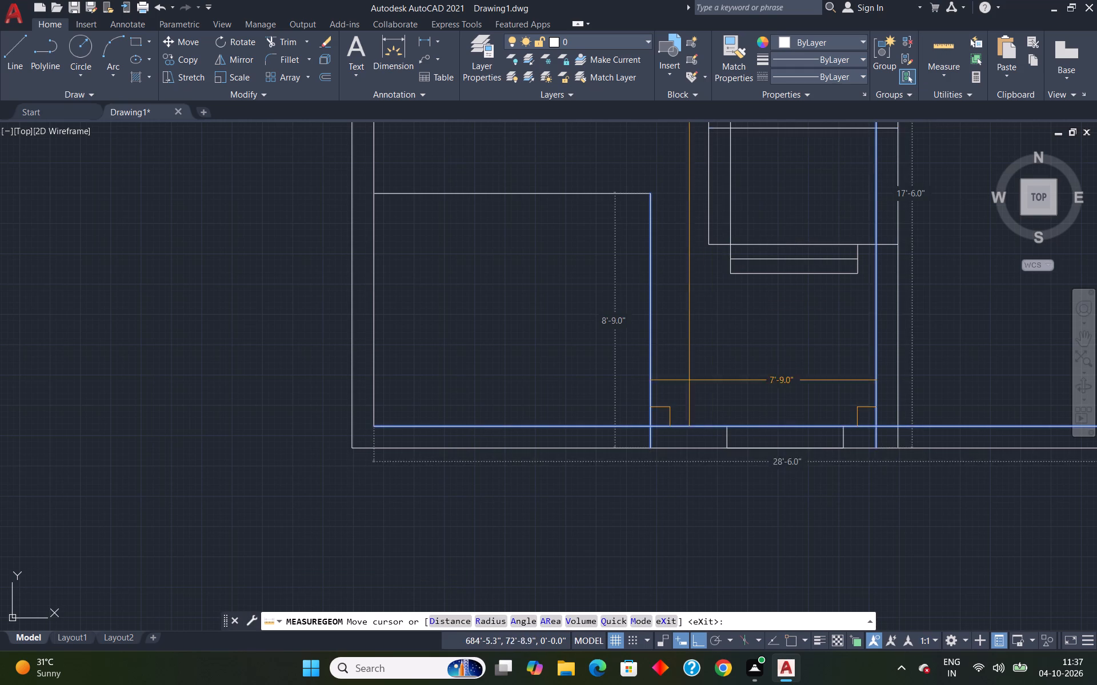
scroll(682, 439, up, 1)
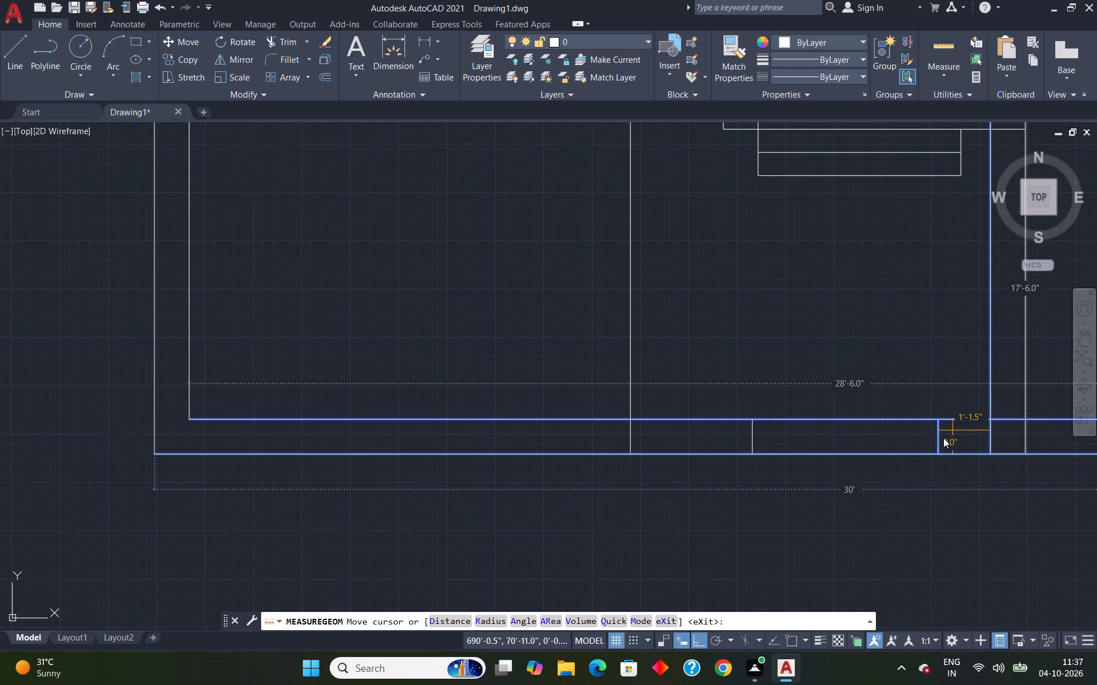
key(Escape)
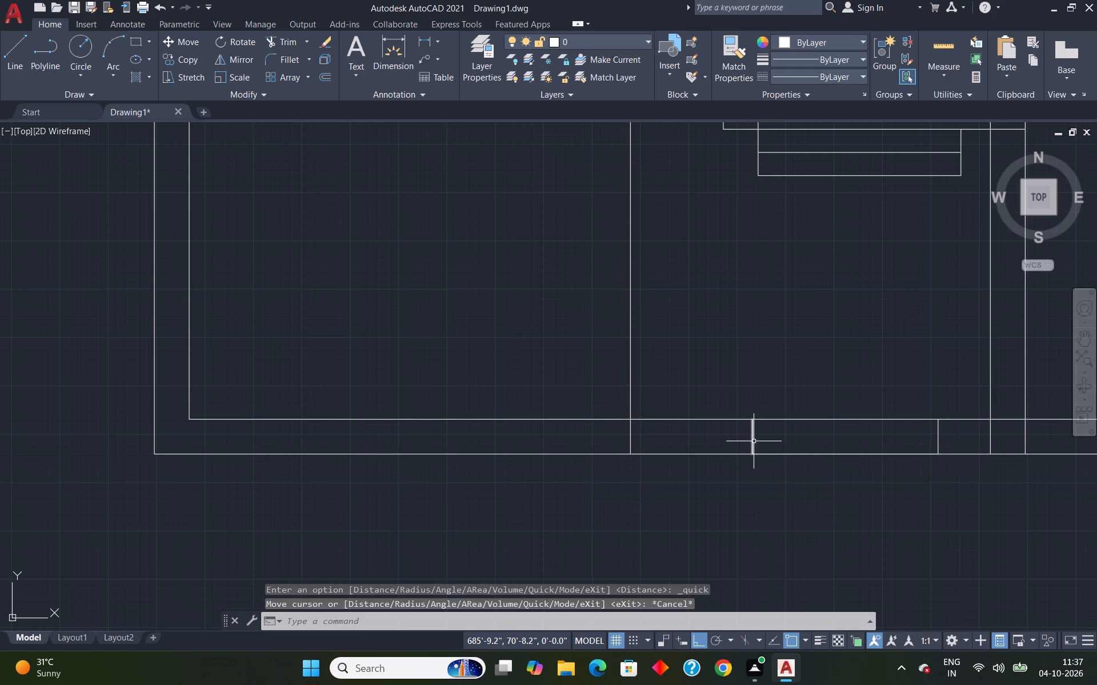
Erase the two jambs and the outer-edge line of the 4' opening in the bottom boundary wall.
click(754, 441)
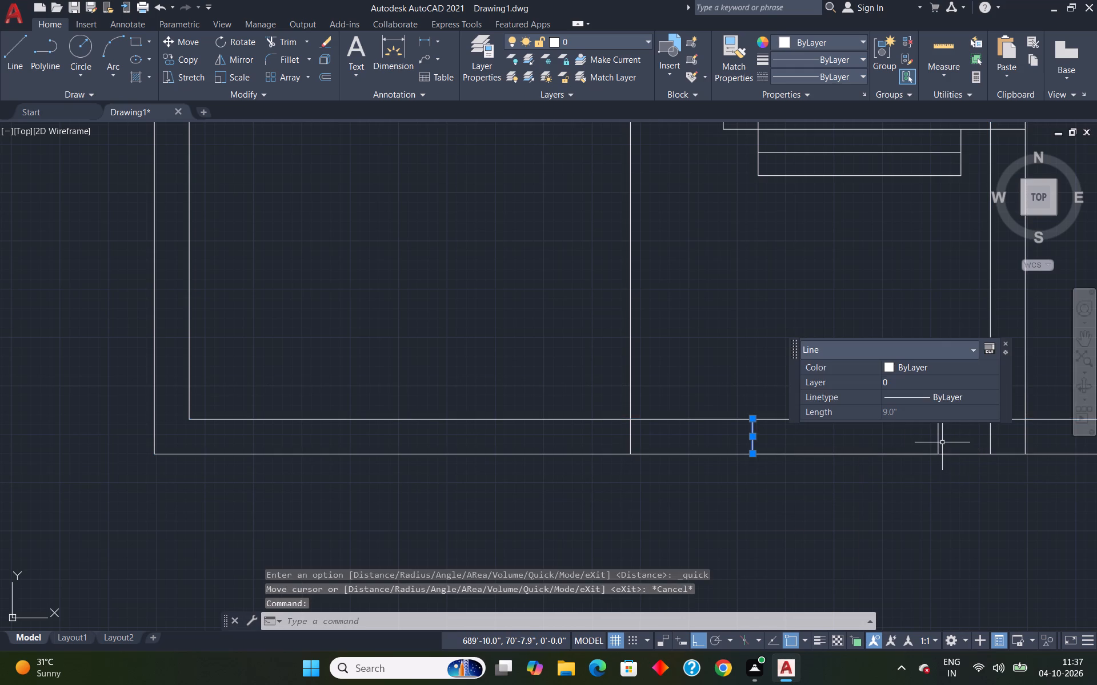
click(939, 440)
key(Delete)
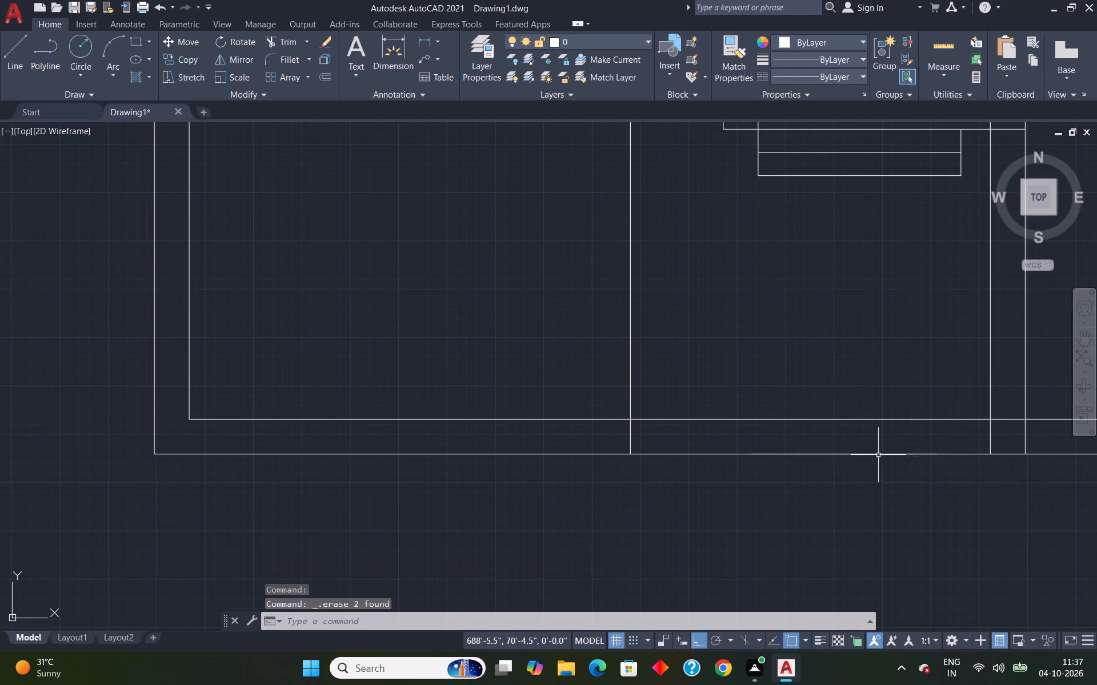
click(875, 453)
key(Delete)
Quick-measure the bottom boundary wall between the lower-left rectangle's right edge and the long vertical wall.
click(944, 53)
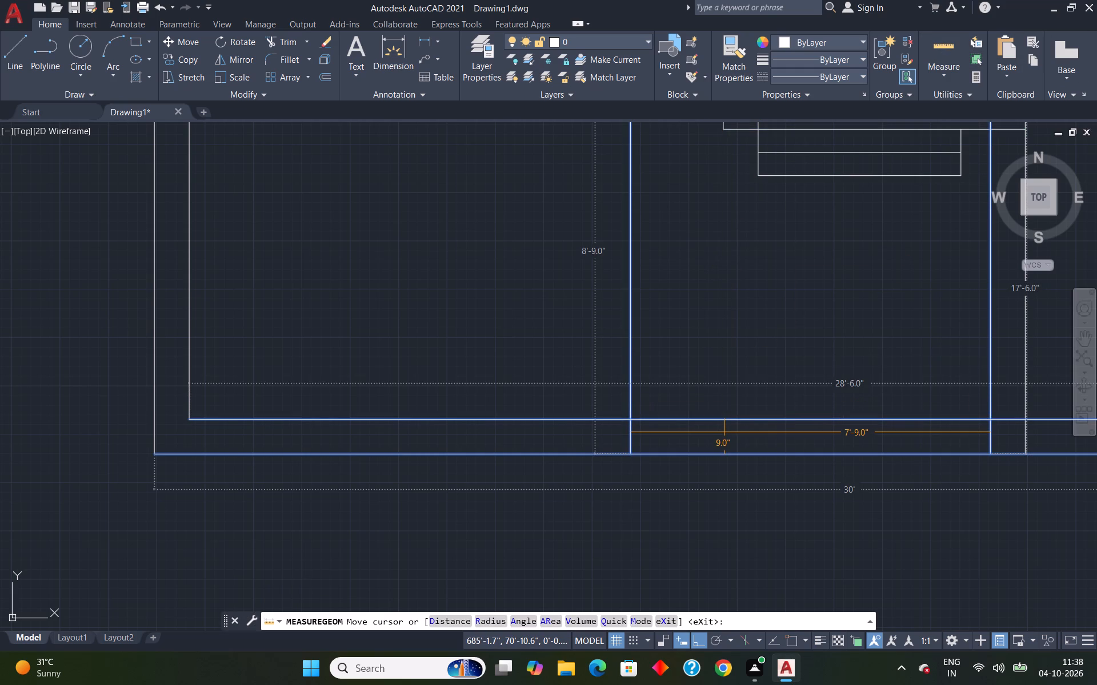
key(Escape)
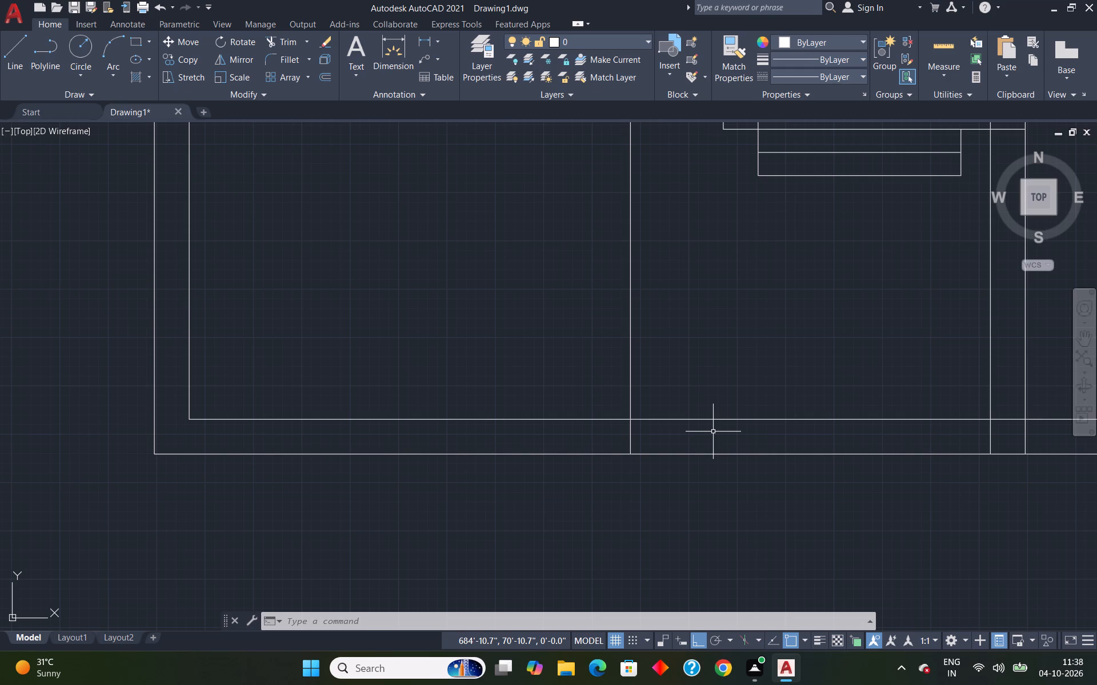
Outline a 4' opening in the bottom boundary wall, starting 22.5" left of the long vertical wall's left face.
key(l)
key(Return)
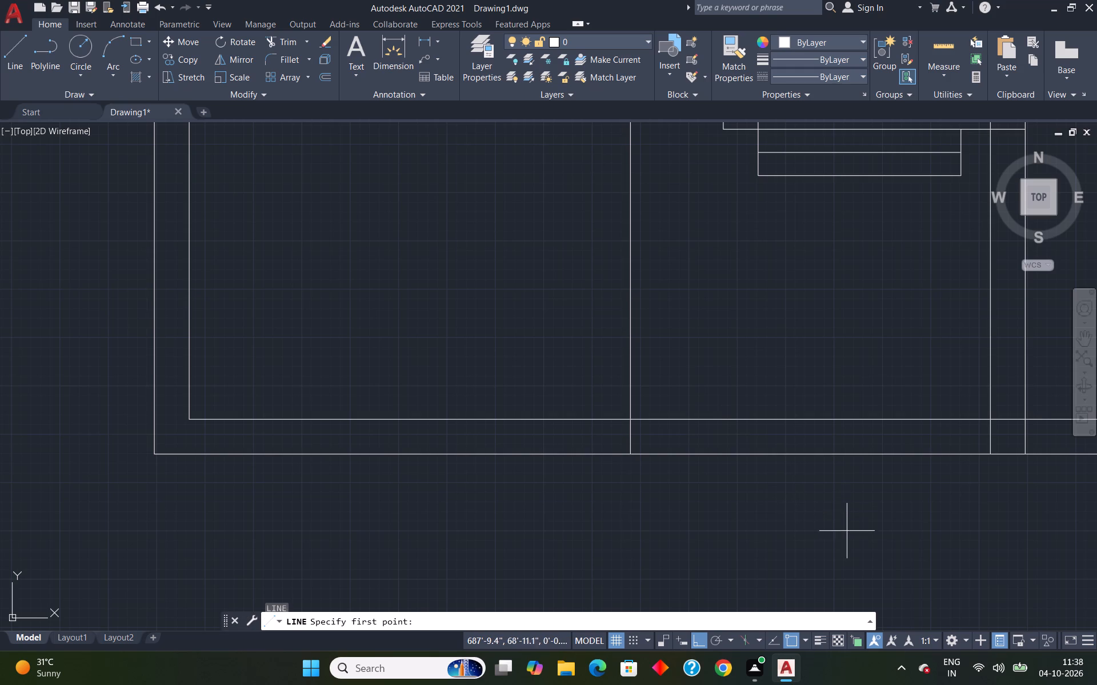
text(tk)
key(Return)
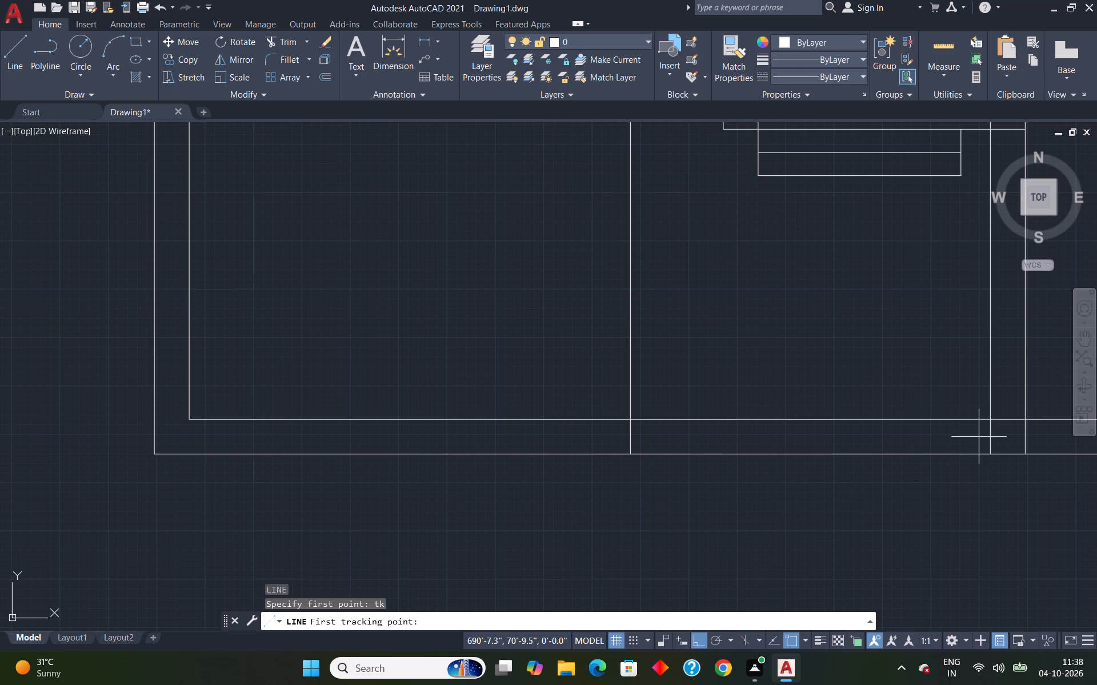
click(992, 421)
text(22.5")
key(Return)
key(Return)
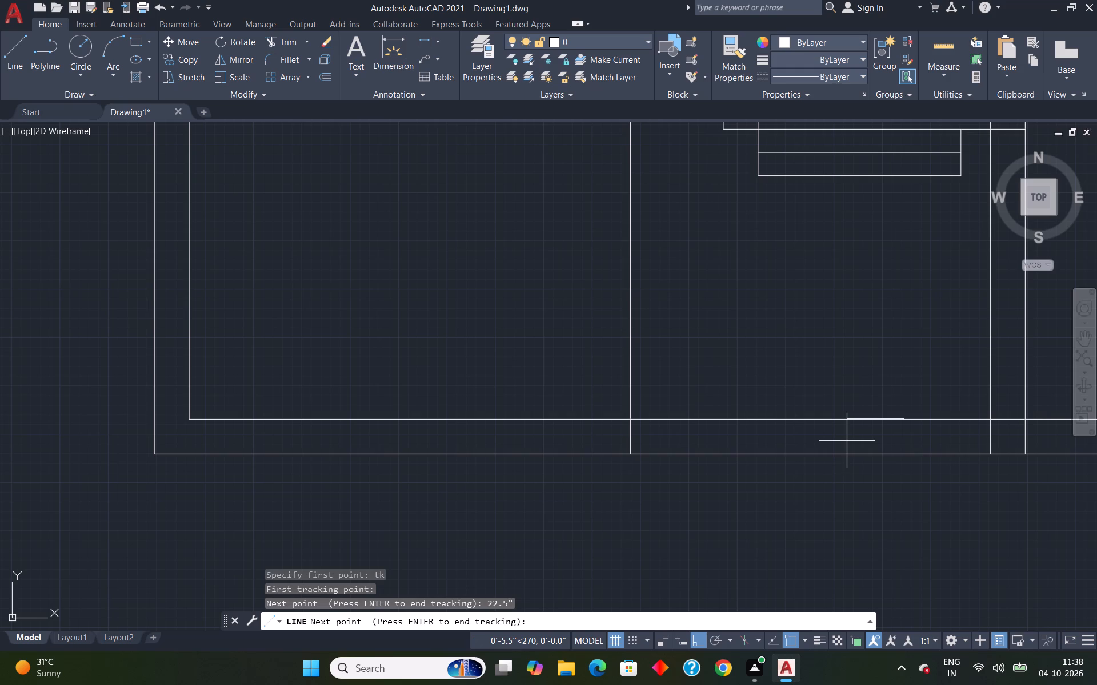
click(901, 458)
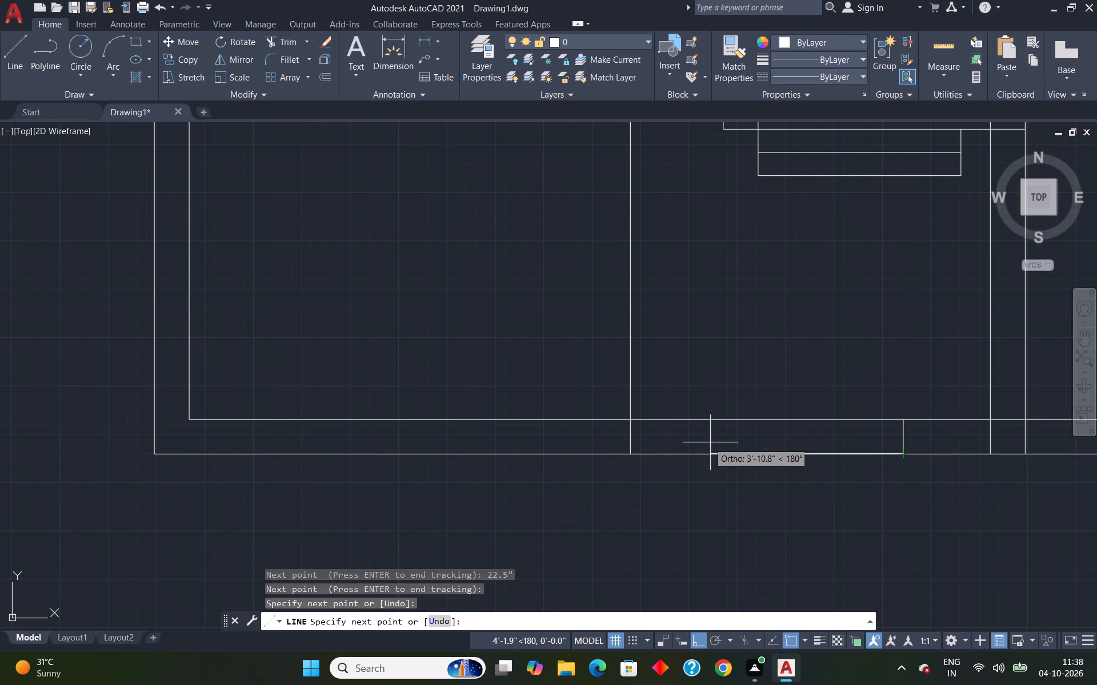
text(4')
key(Return)
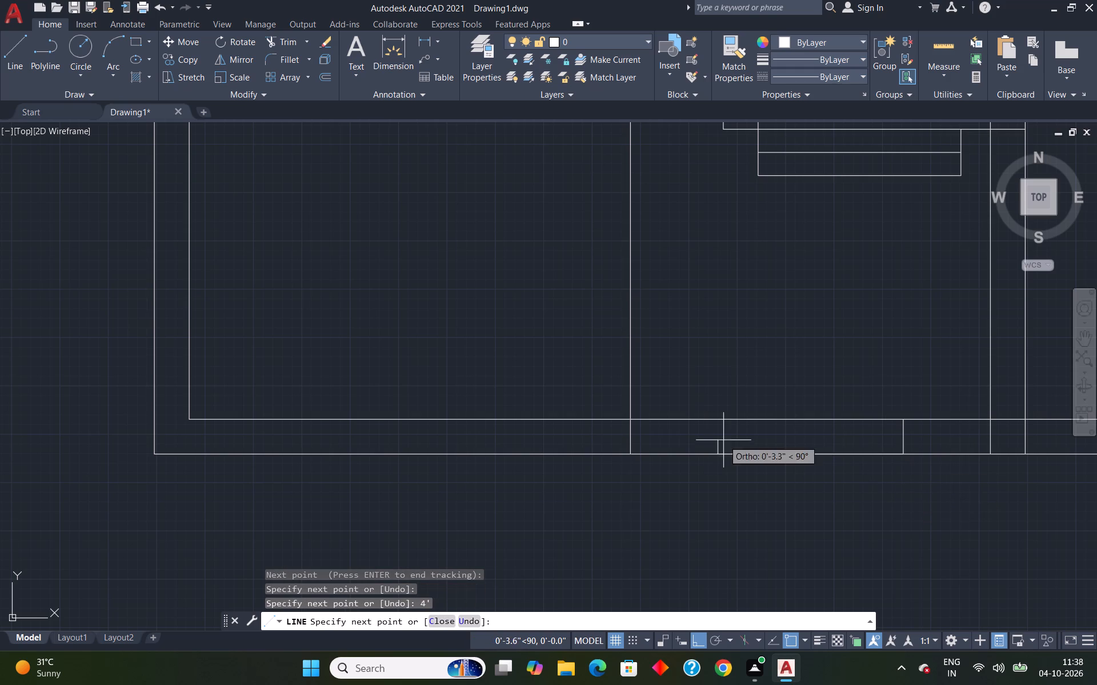
click(715, 417)
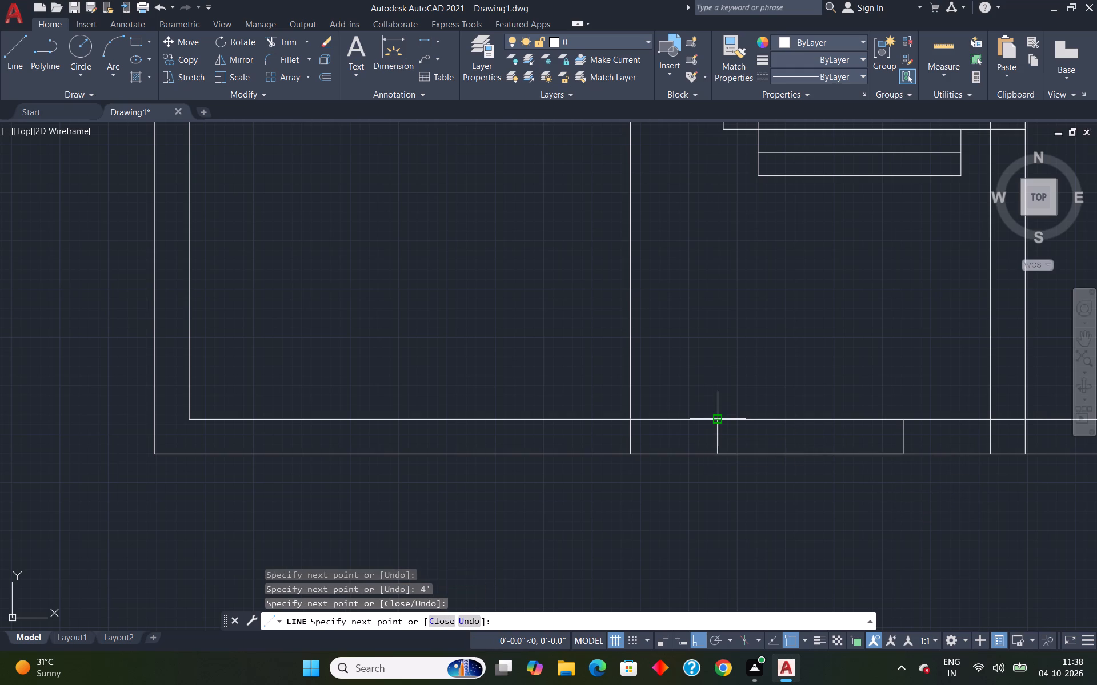
key(Escape)
Quick-measure the bottom wall segment between the lower-left rectangle's right edge and the 4' opening.
click(943, 45)
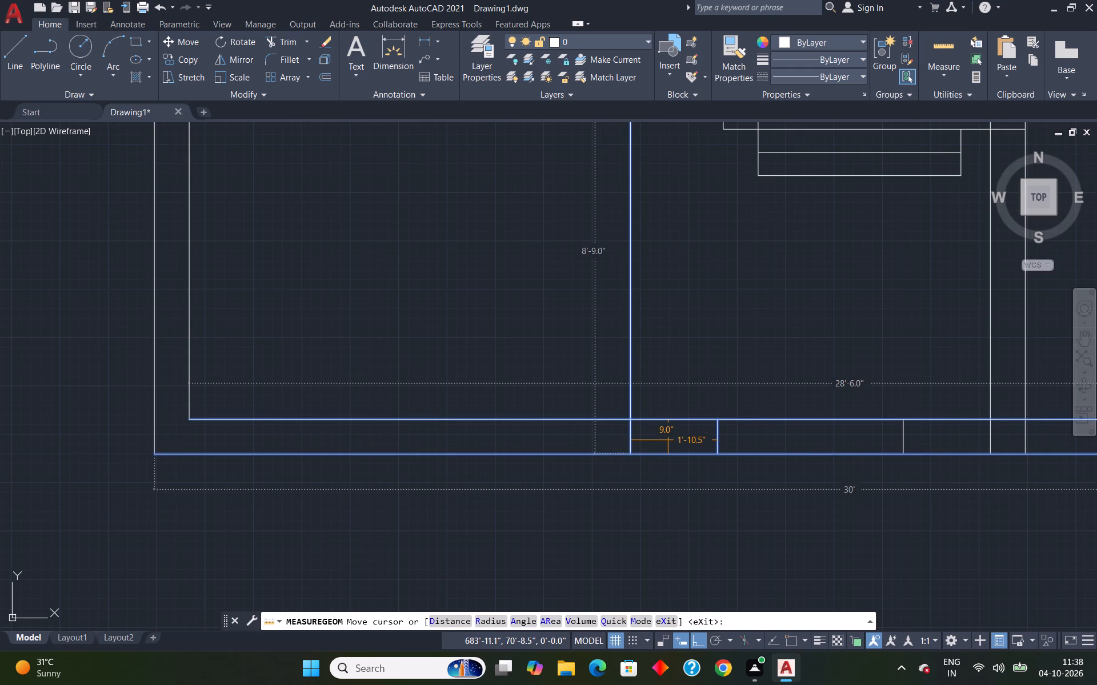
key(Escape)
Offset the lower-left rectangle's top edge 6" downward, and offset the resulting line another 6" downward.
scroll(828, 338, down, 5)
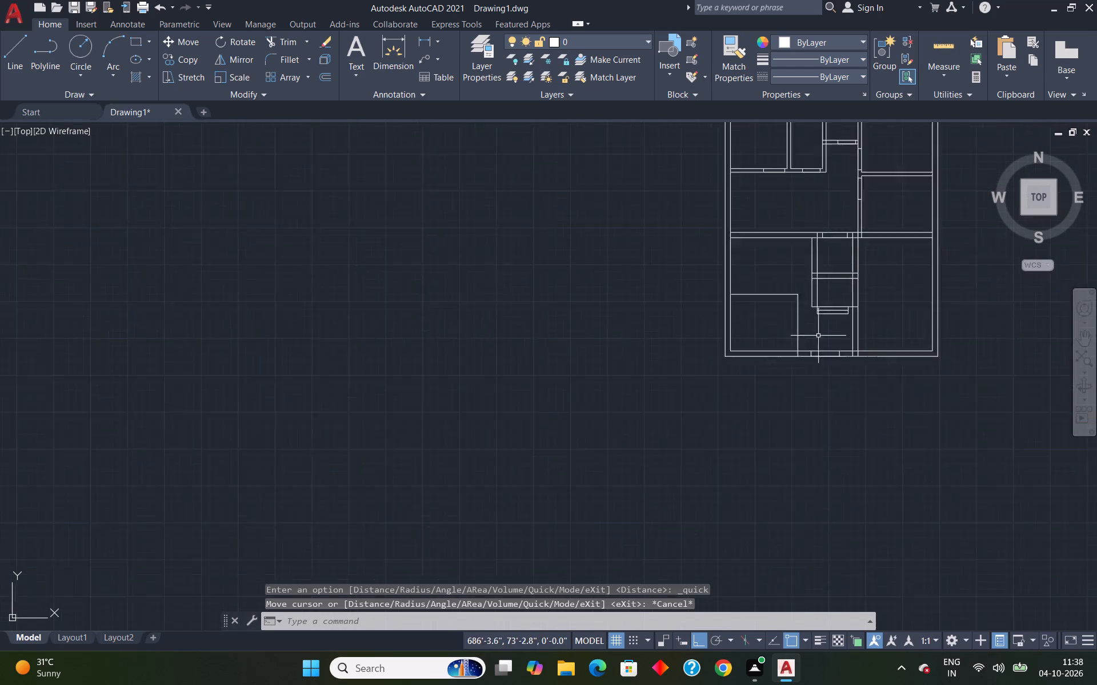
scroll(857, 289, up, 3)
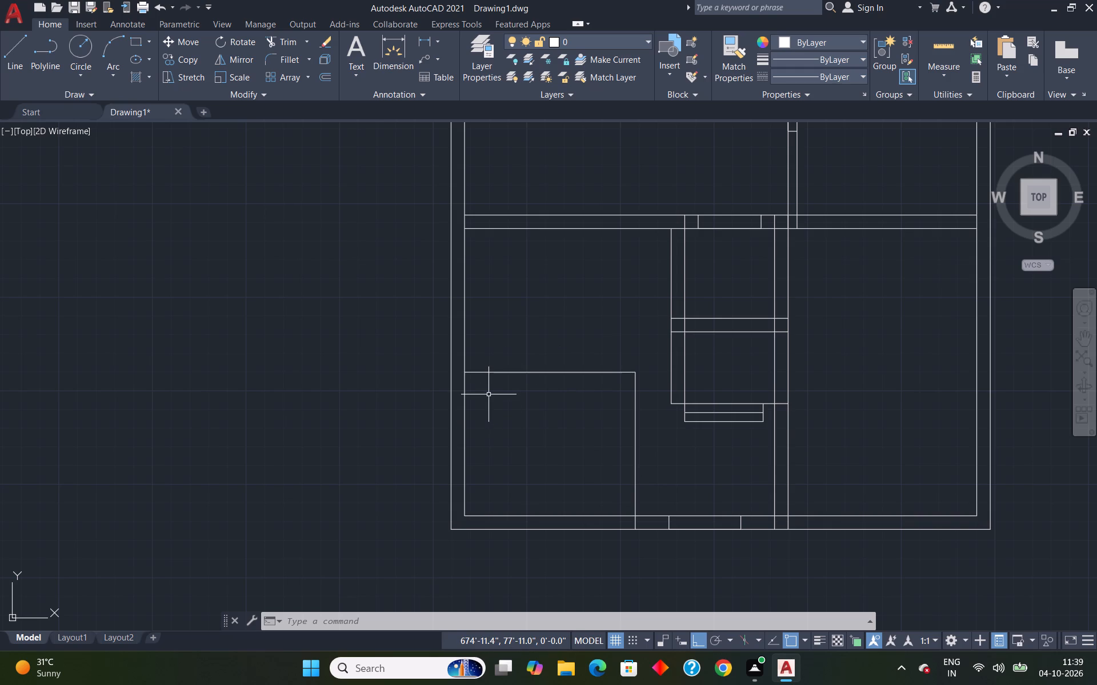
key(o)
key(Return)
key(6)
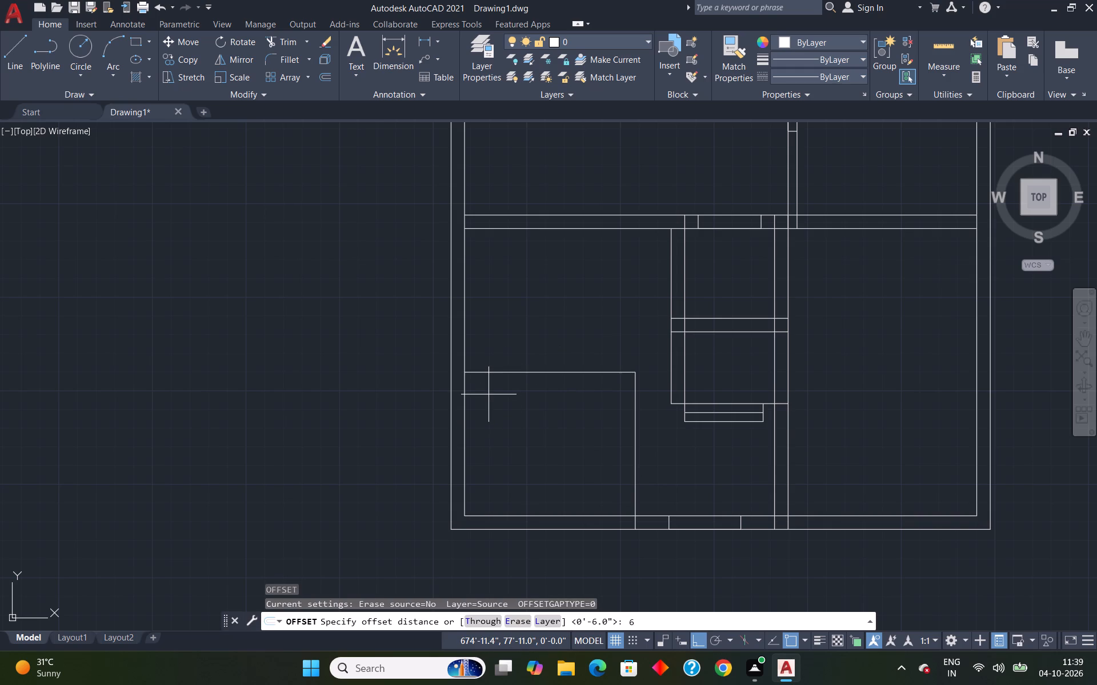
key(shift+quotedbl)
key(Return)
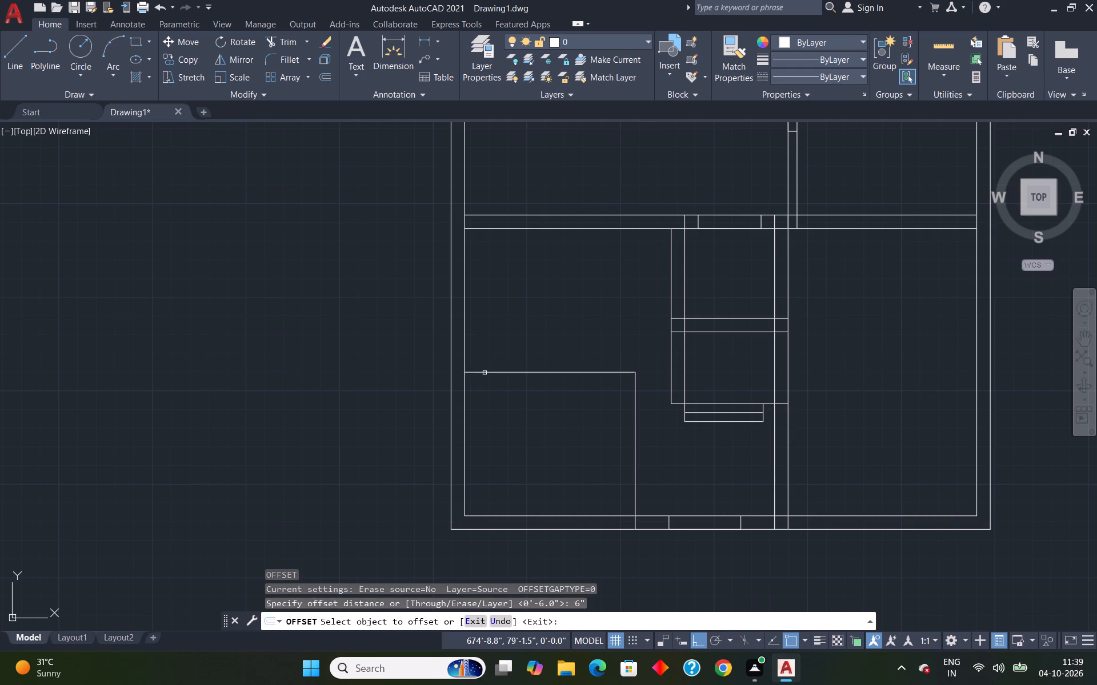
click(485, 373)
click(487, 400)
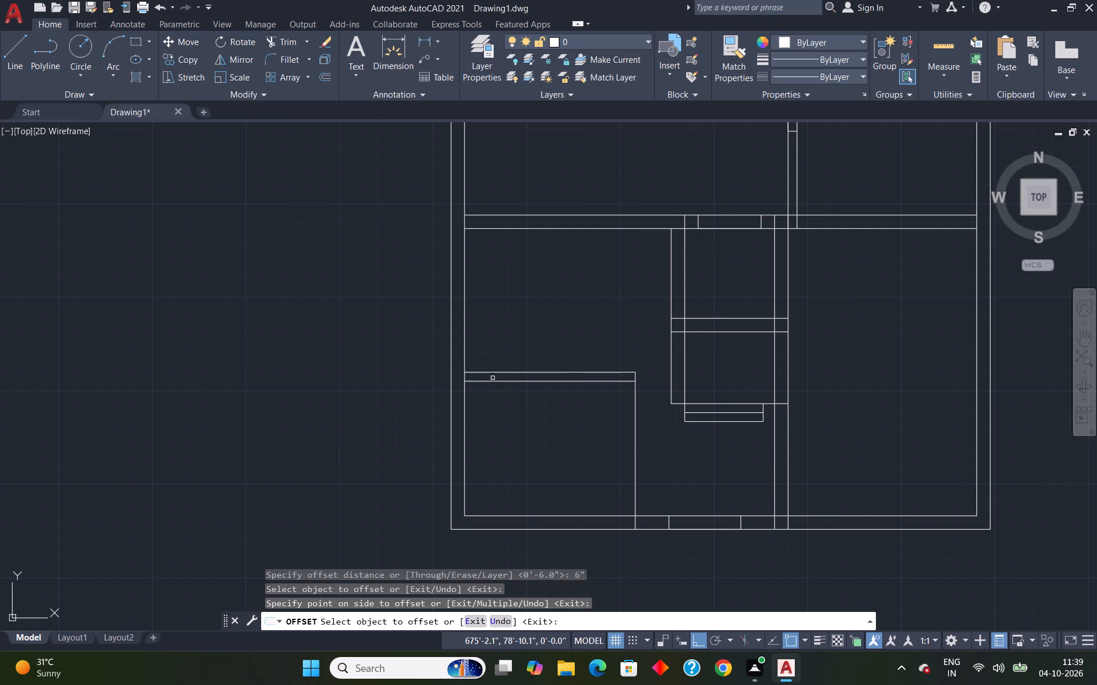
click(494, 380)
click(490, 407)
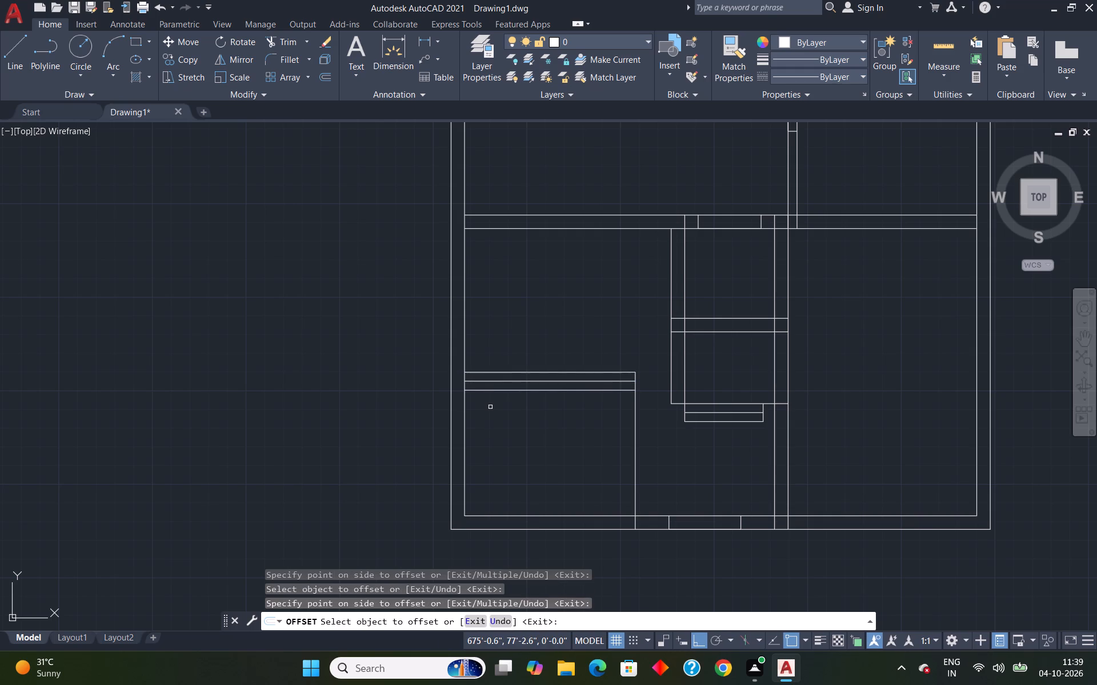
key(Escape)
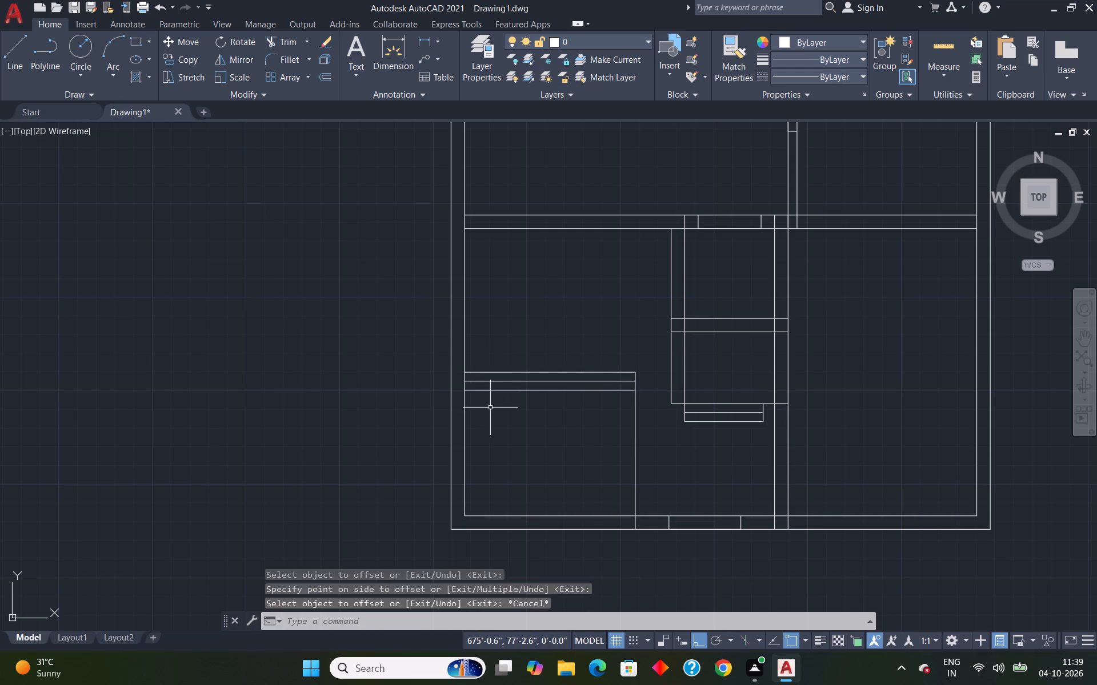
Draw a vertical line 4' right of the lower-left rectangle's top-left corner, from its top edge down to the second offset line.
key(l)
key(Return)
text(tk)
key(Return)
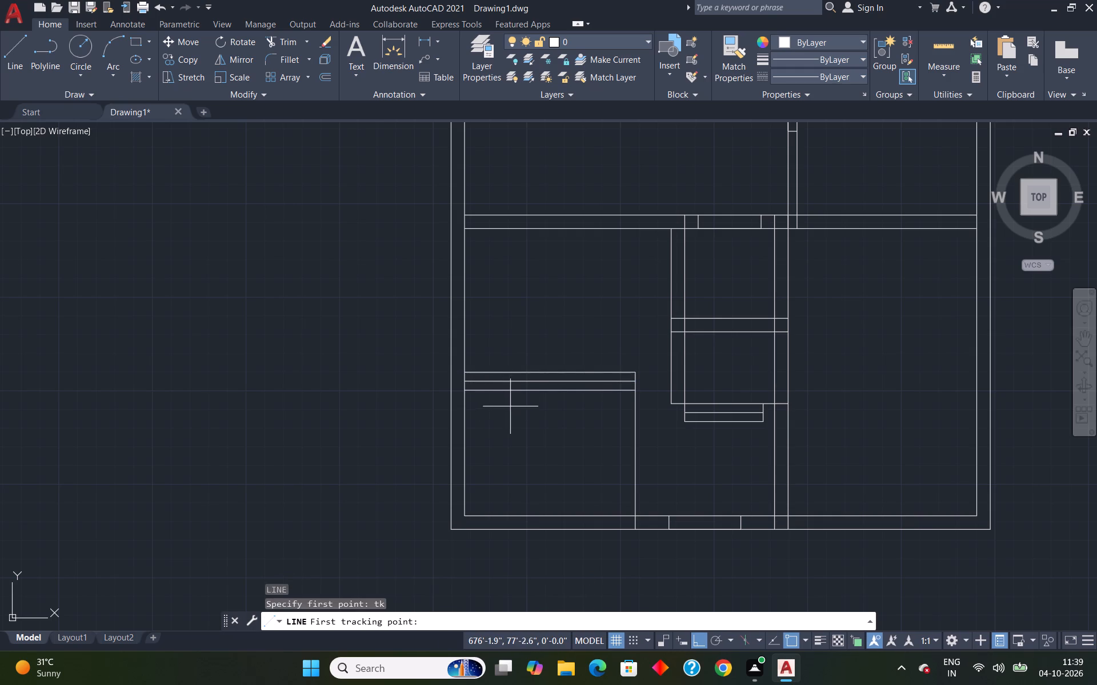
click(468, 376)
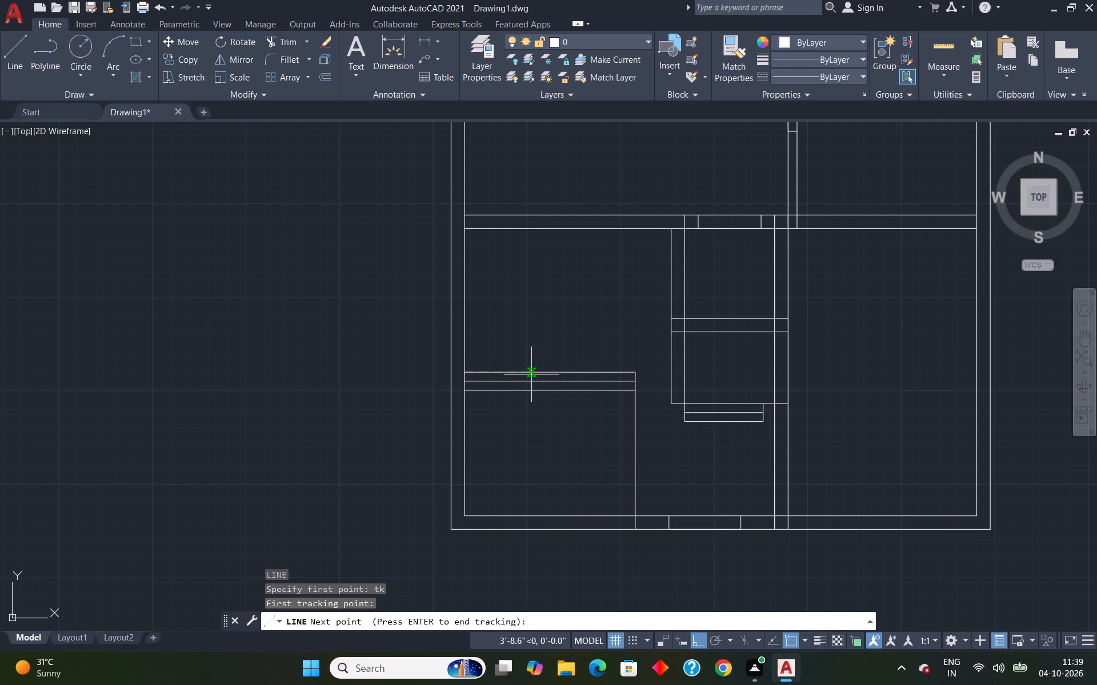
text(4')
key(Return)
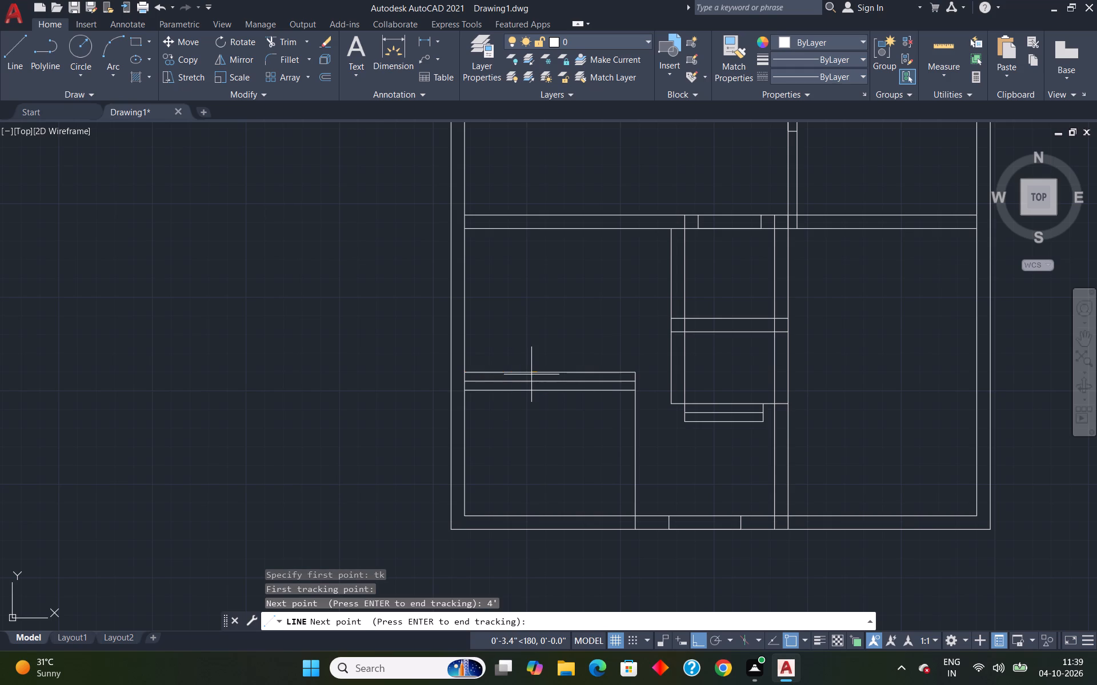
key(Return)
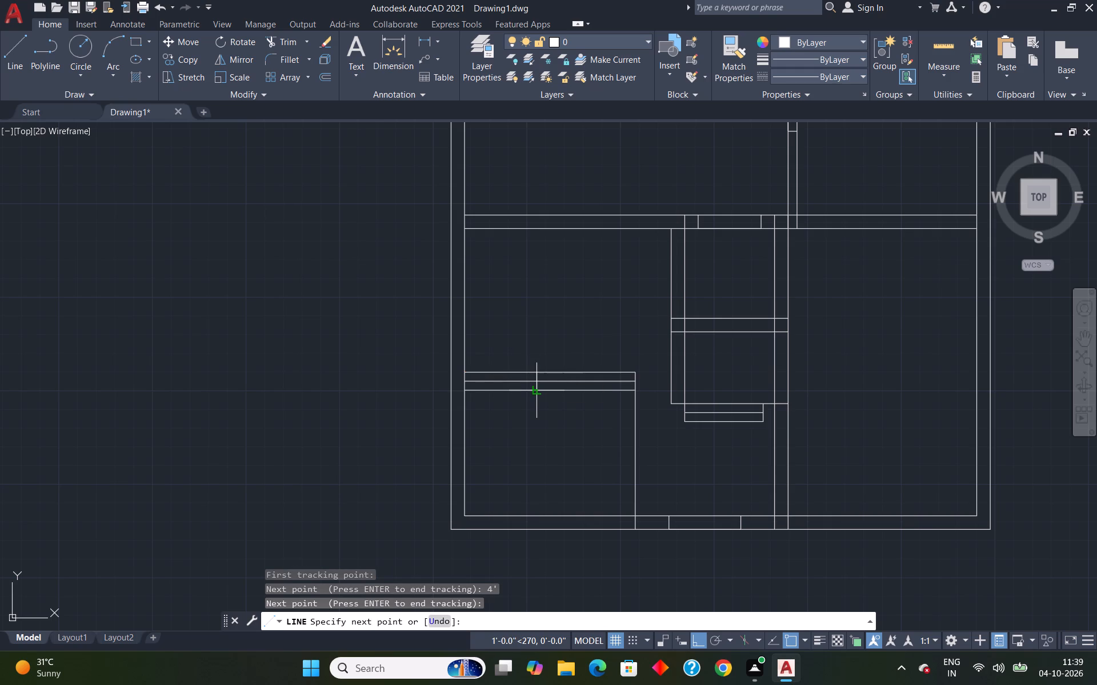
click(535, 394)
key(Escape)
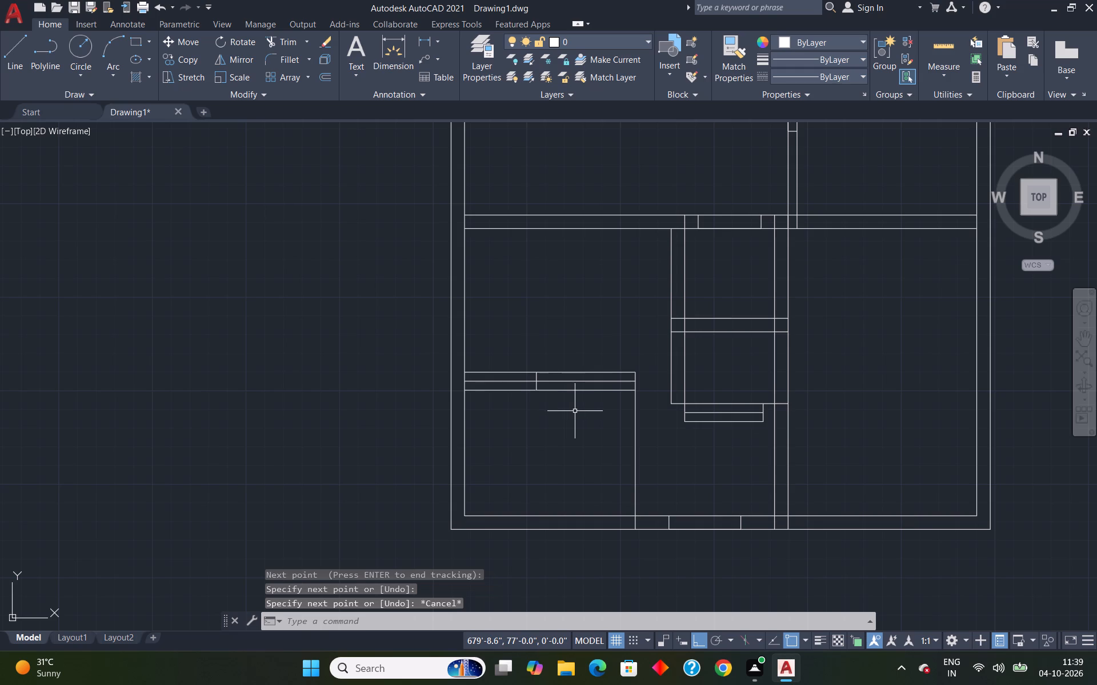
Trim off the parts of the two 6" offset lines that lie right of the 4' vertical line.
text(tr)
key(Return)
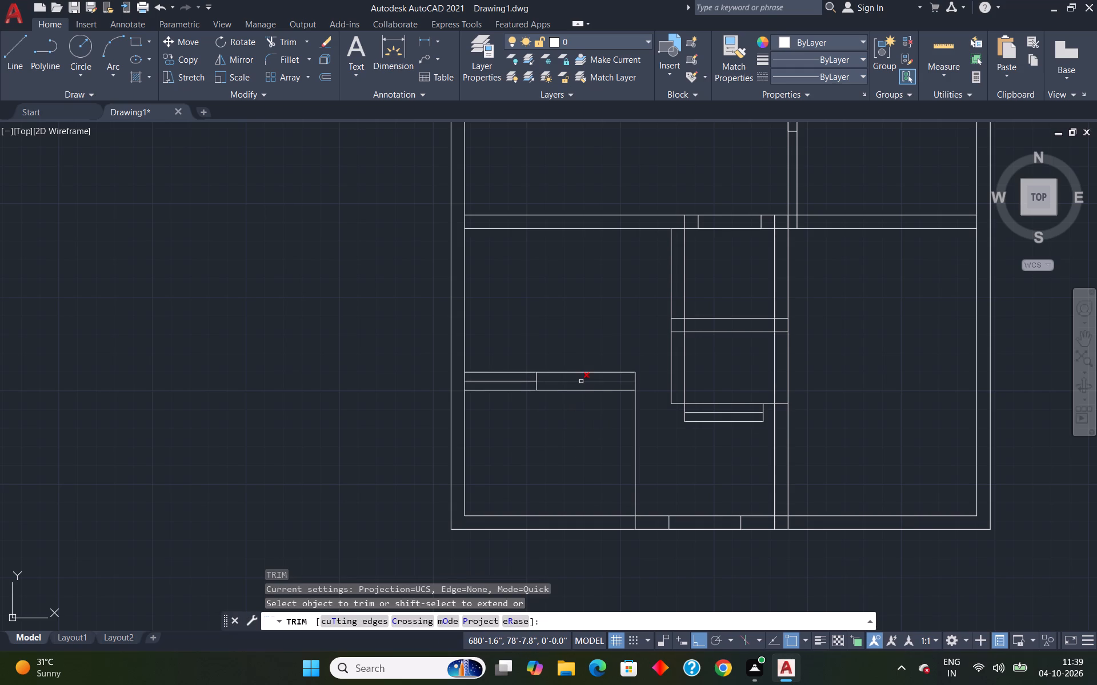
drag(581, 381, 574, 408)
drag(579, 385, 571, 417)
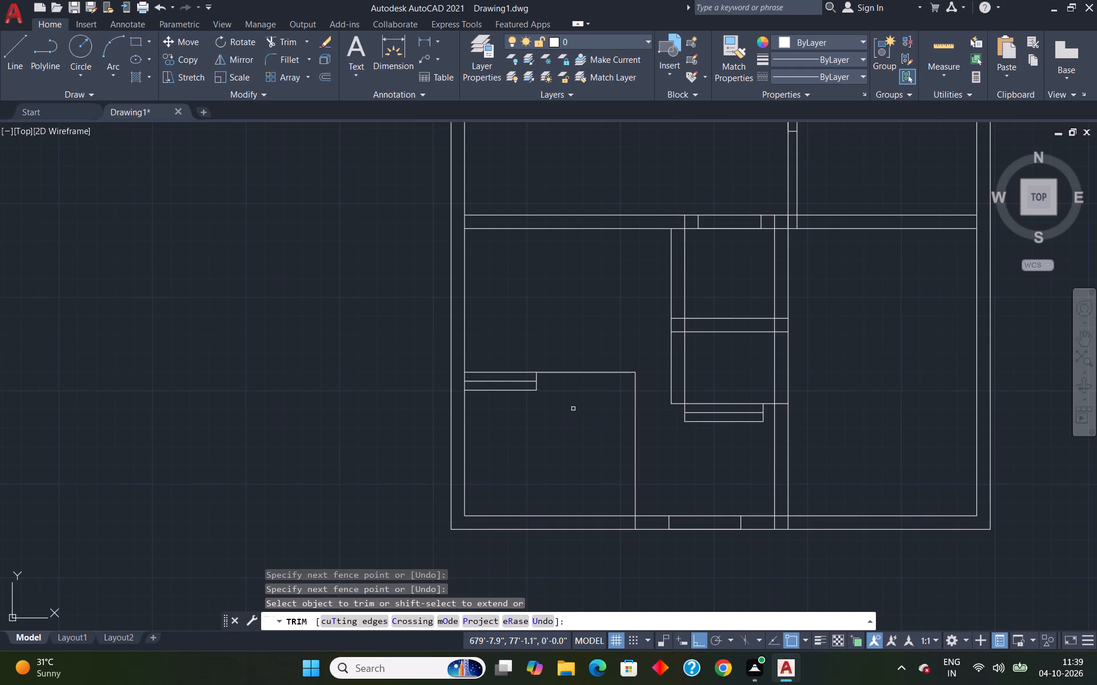
key(Escape)
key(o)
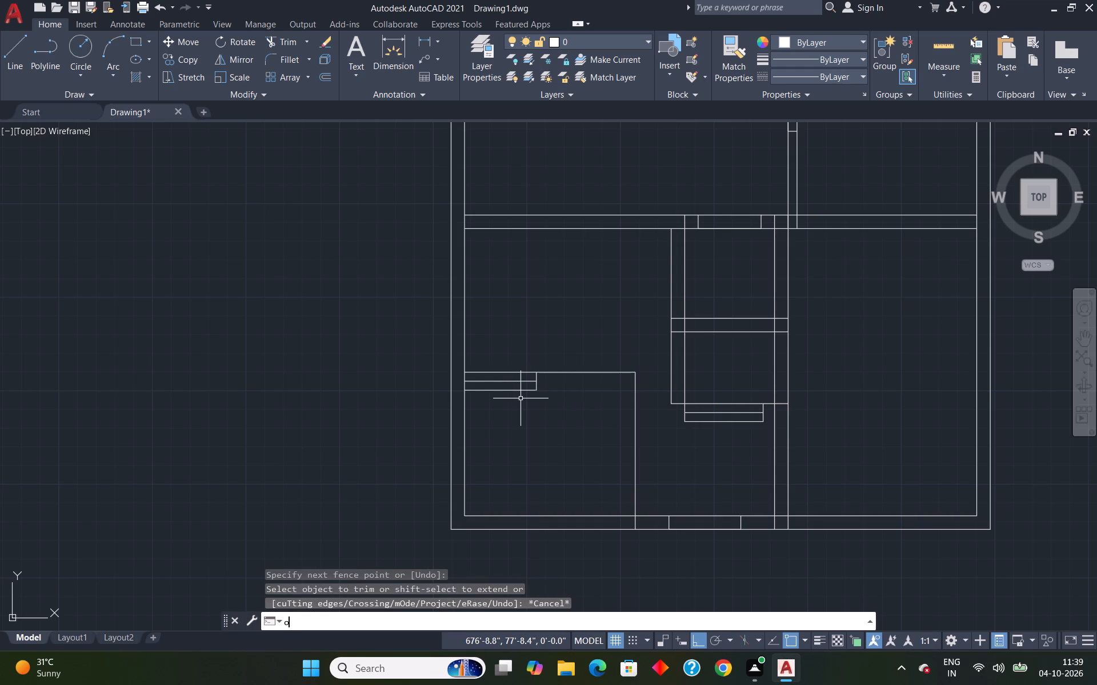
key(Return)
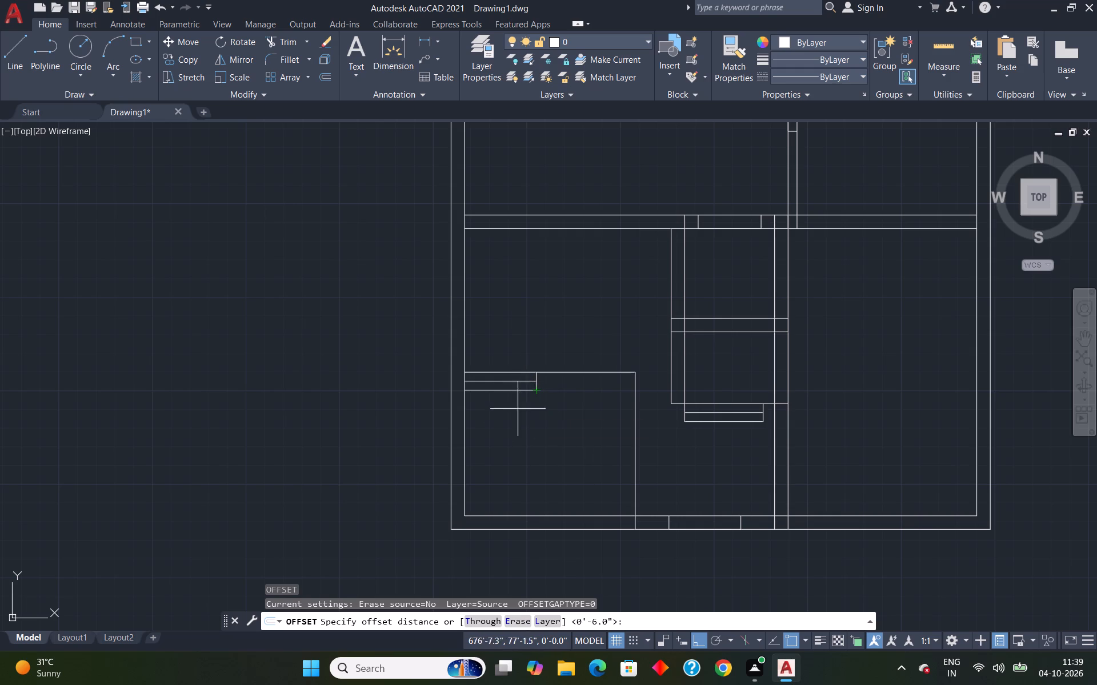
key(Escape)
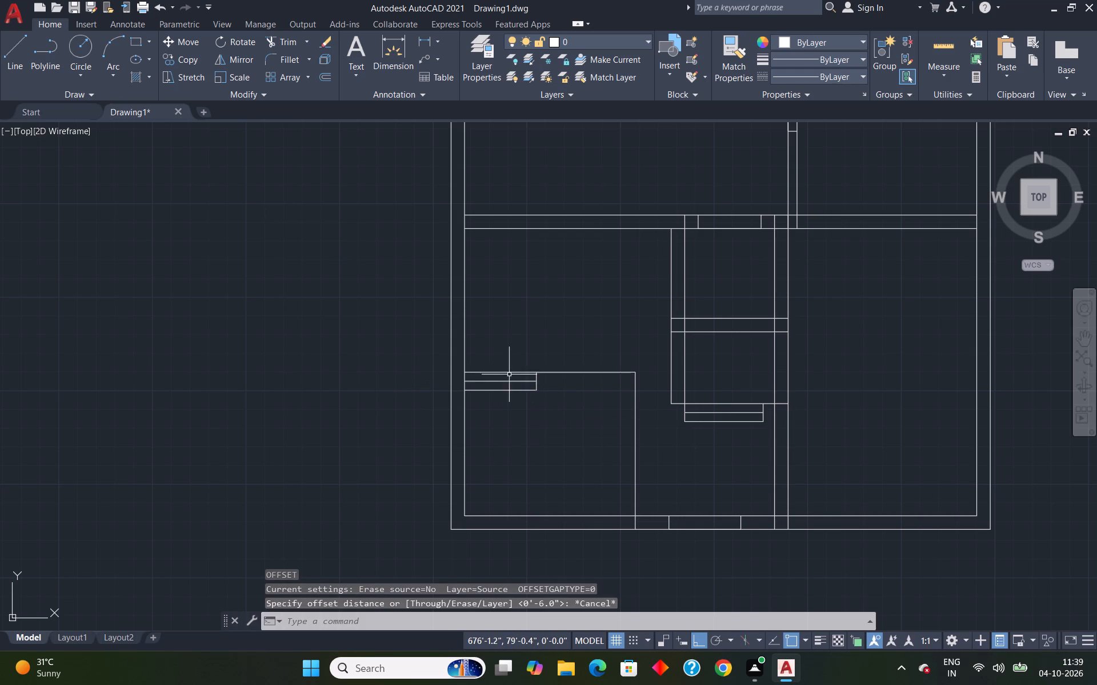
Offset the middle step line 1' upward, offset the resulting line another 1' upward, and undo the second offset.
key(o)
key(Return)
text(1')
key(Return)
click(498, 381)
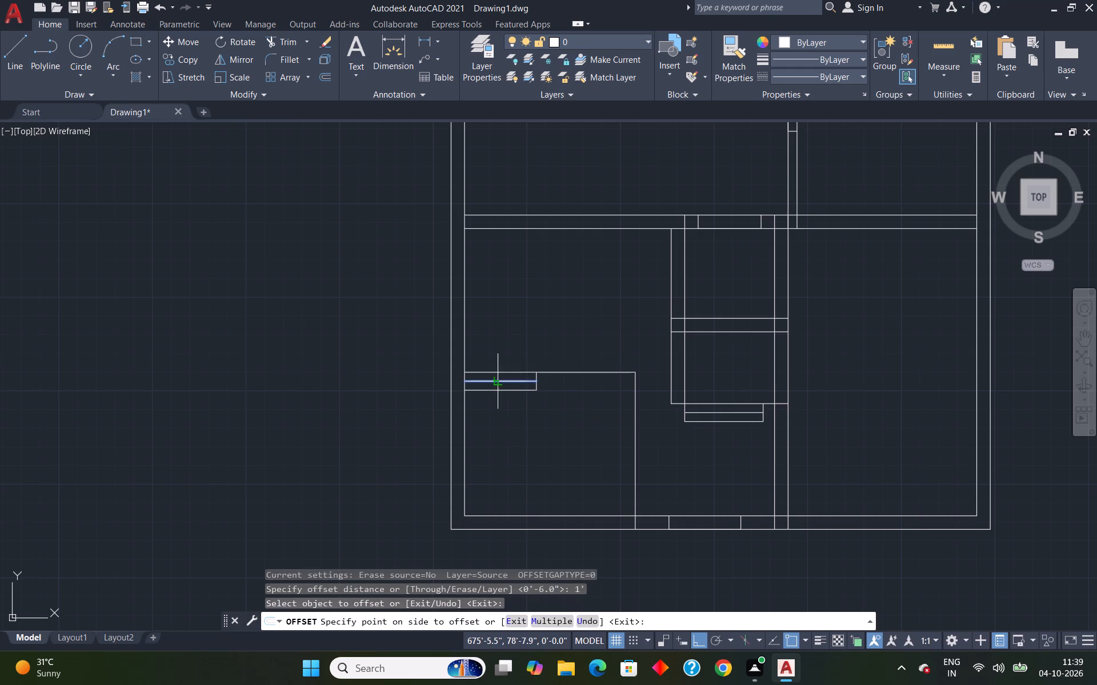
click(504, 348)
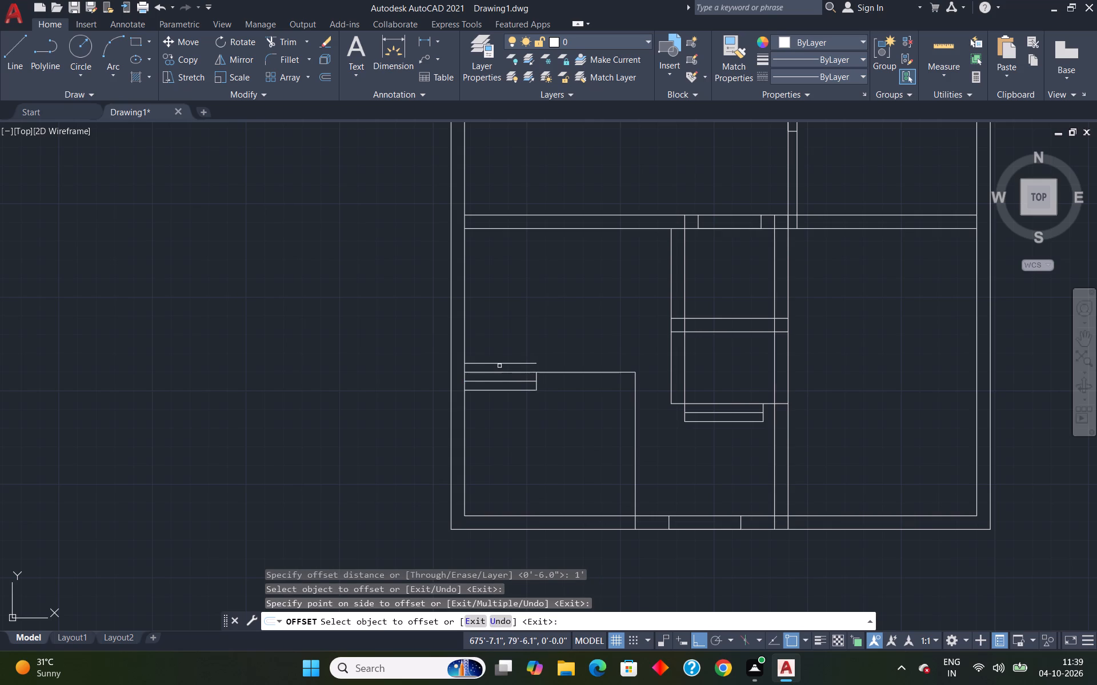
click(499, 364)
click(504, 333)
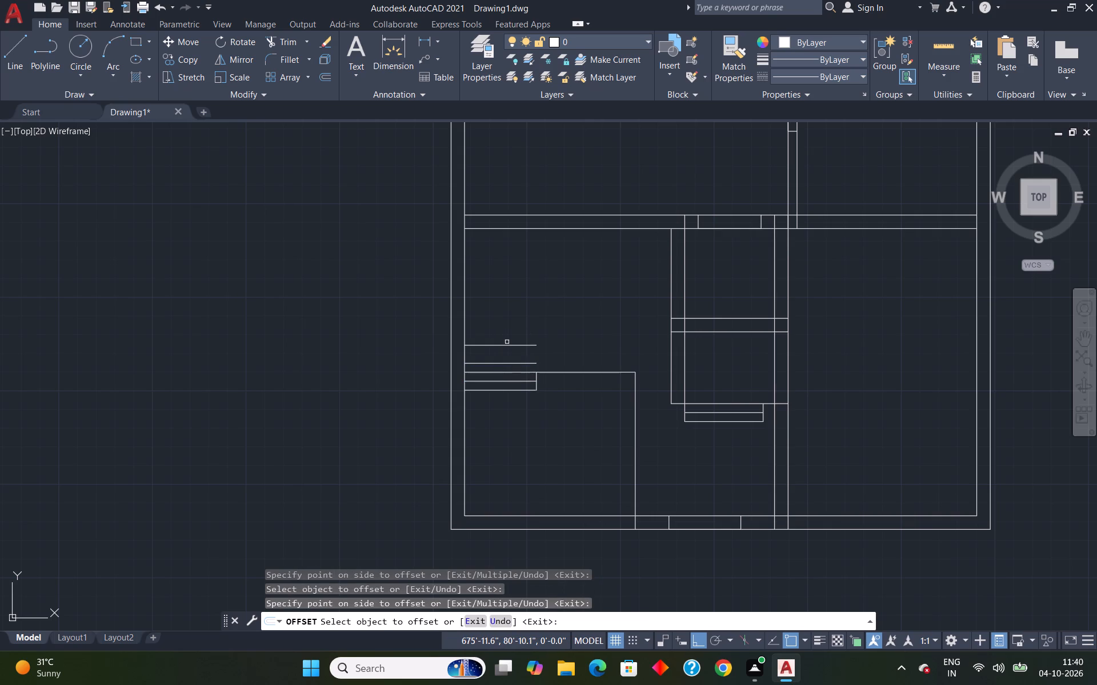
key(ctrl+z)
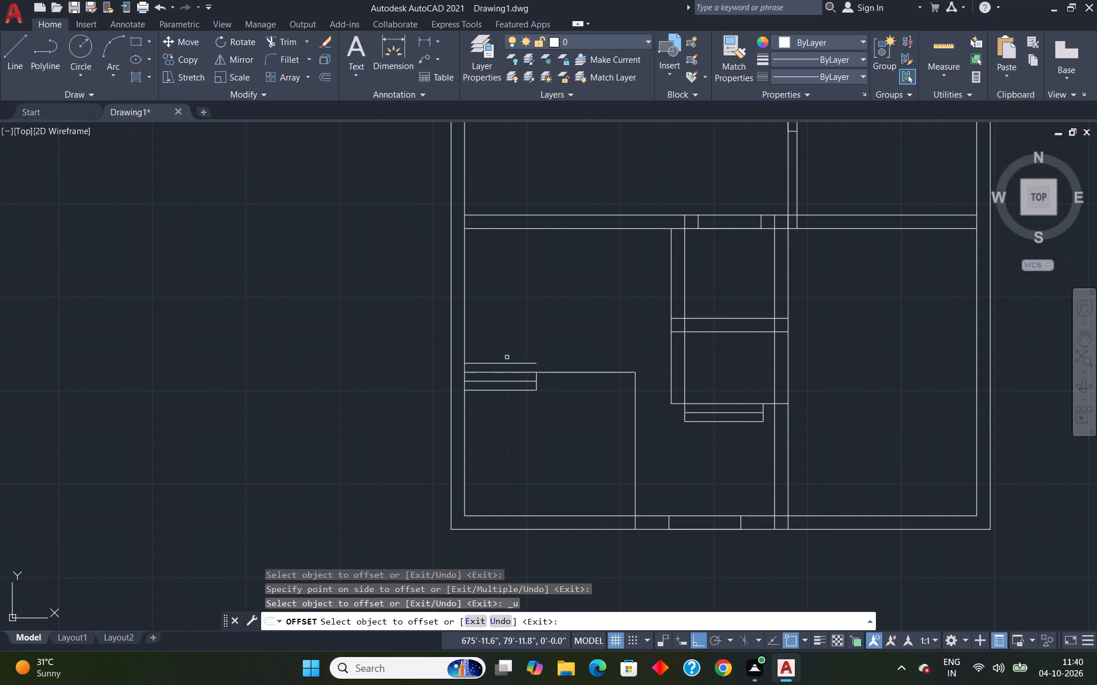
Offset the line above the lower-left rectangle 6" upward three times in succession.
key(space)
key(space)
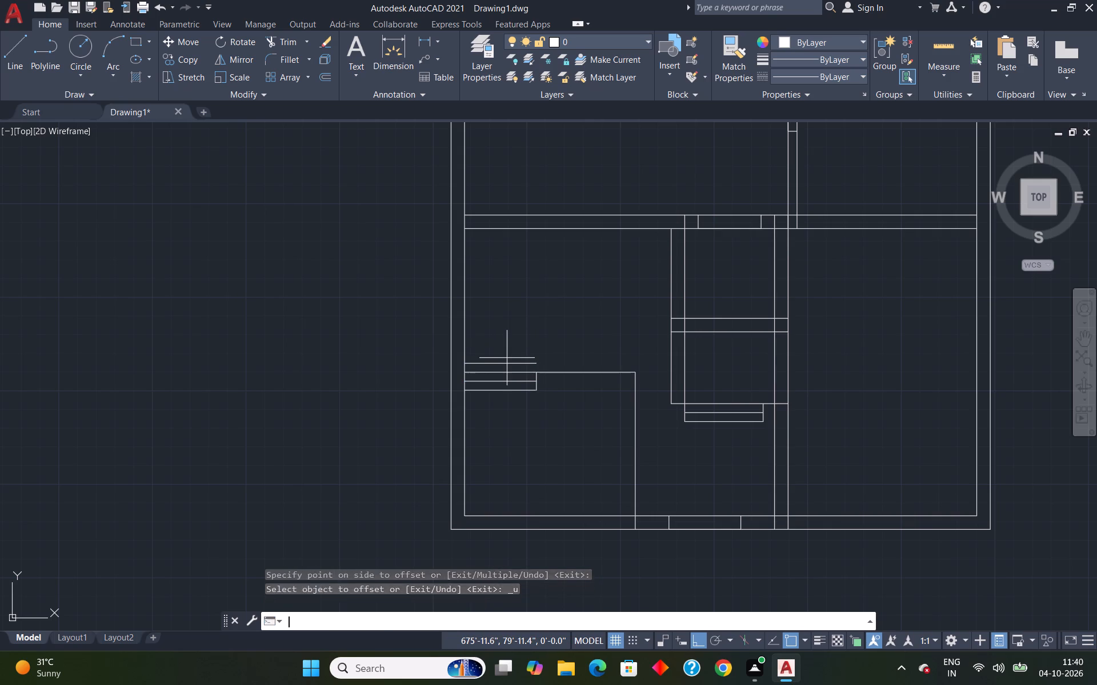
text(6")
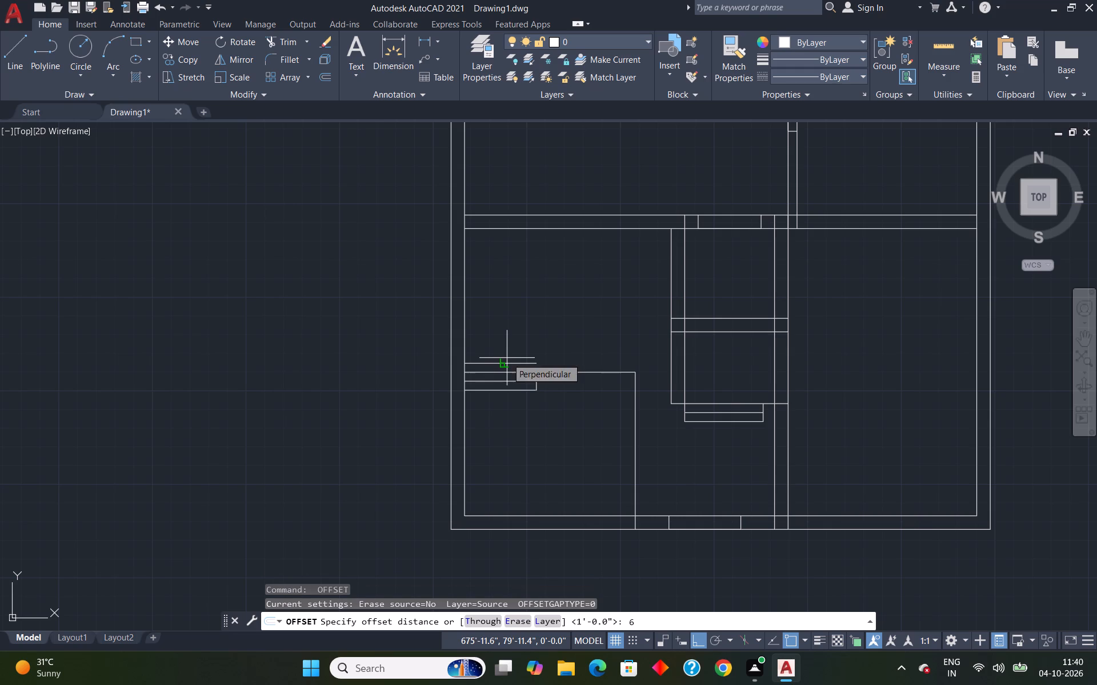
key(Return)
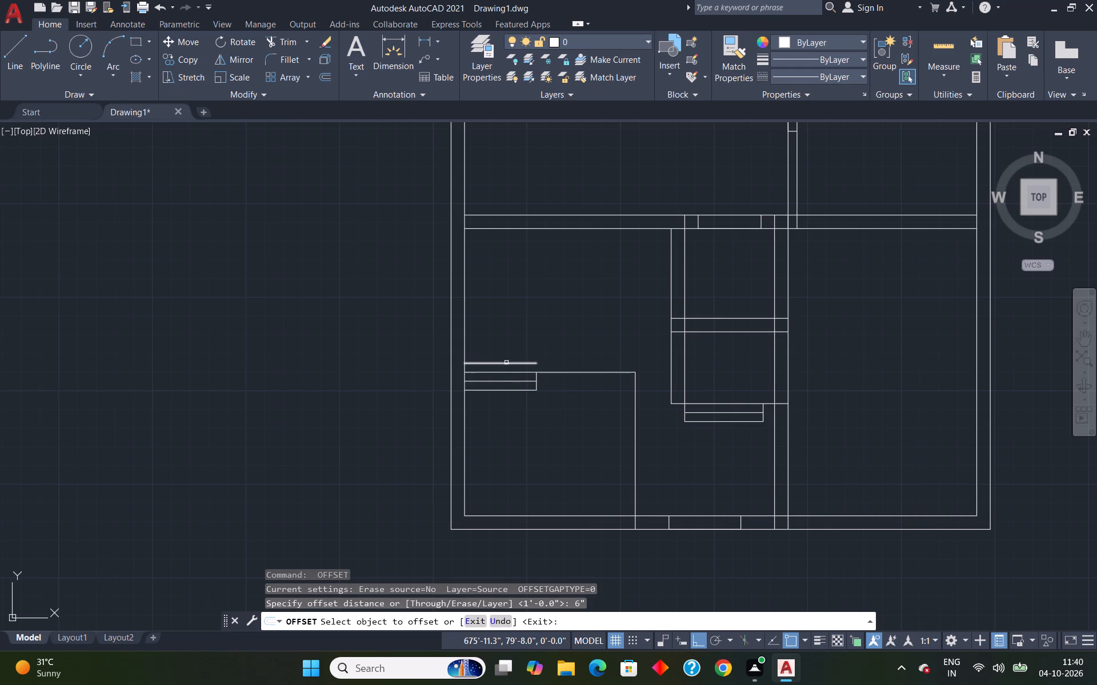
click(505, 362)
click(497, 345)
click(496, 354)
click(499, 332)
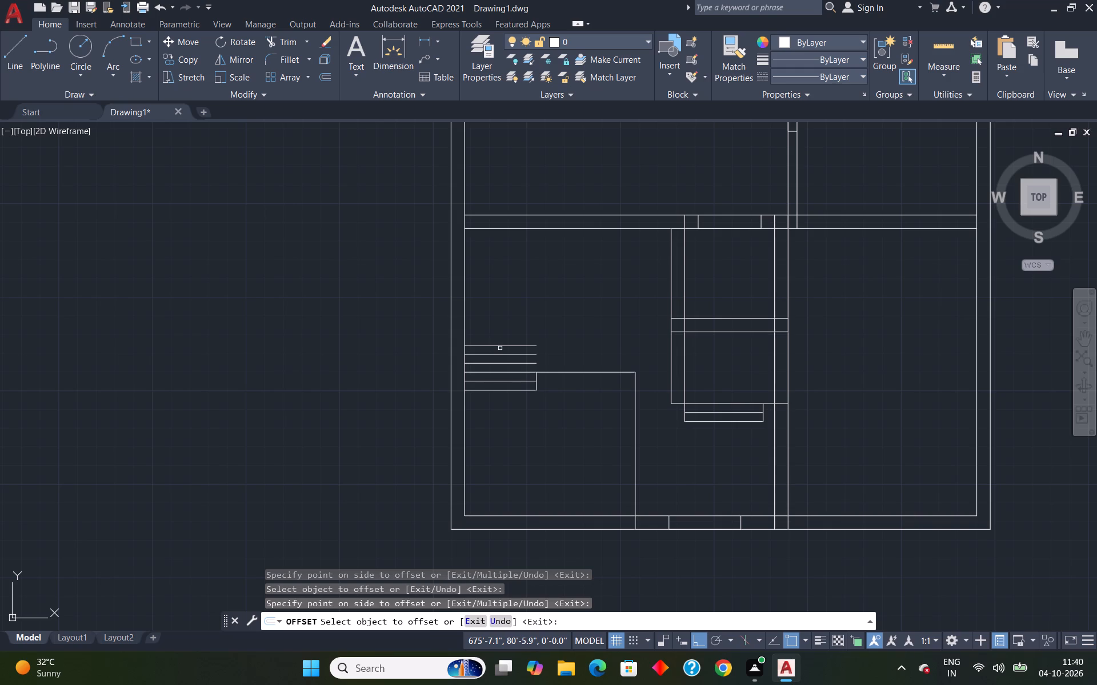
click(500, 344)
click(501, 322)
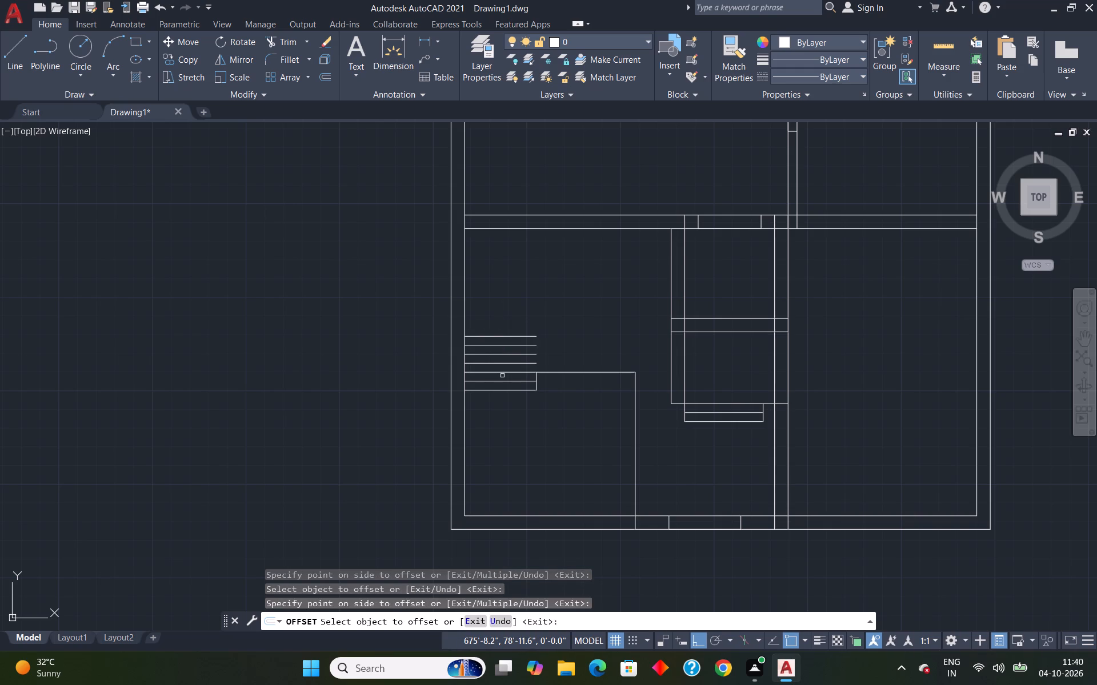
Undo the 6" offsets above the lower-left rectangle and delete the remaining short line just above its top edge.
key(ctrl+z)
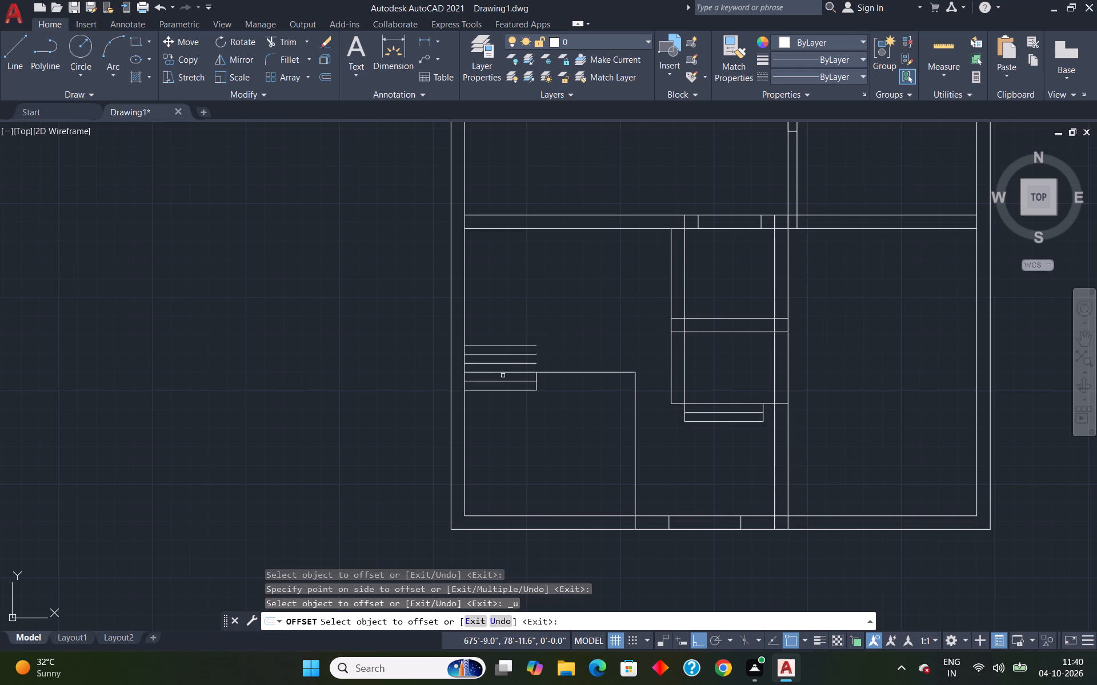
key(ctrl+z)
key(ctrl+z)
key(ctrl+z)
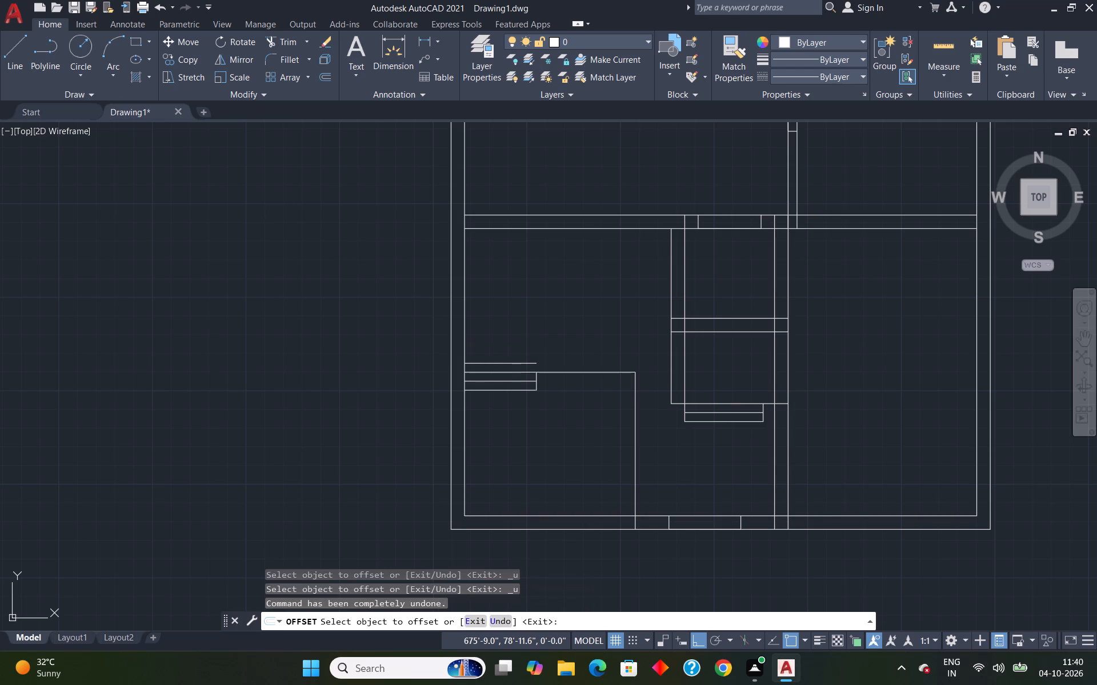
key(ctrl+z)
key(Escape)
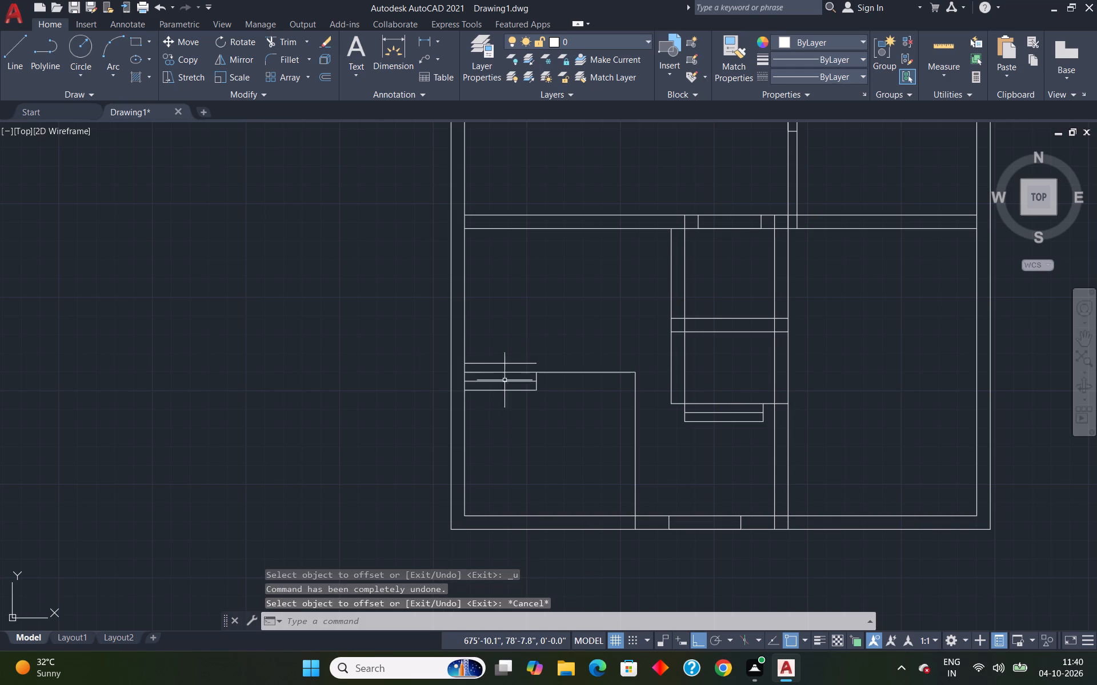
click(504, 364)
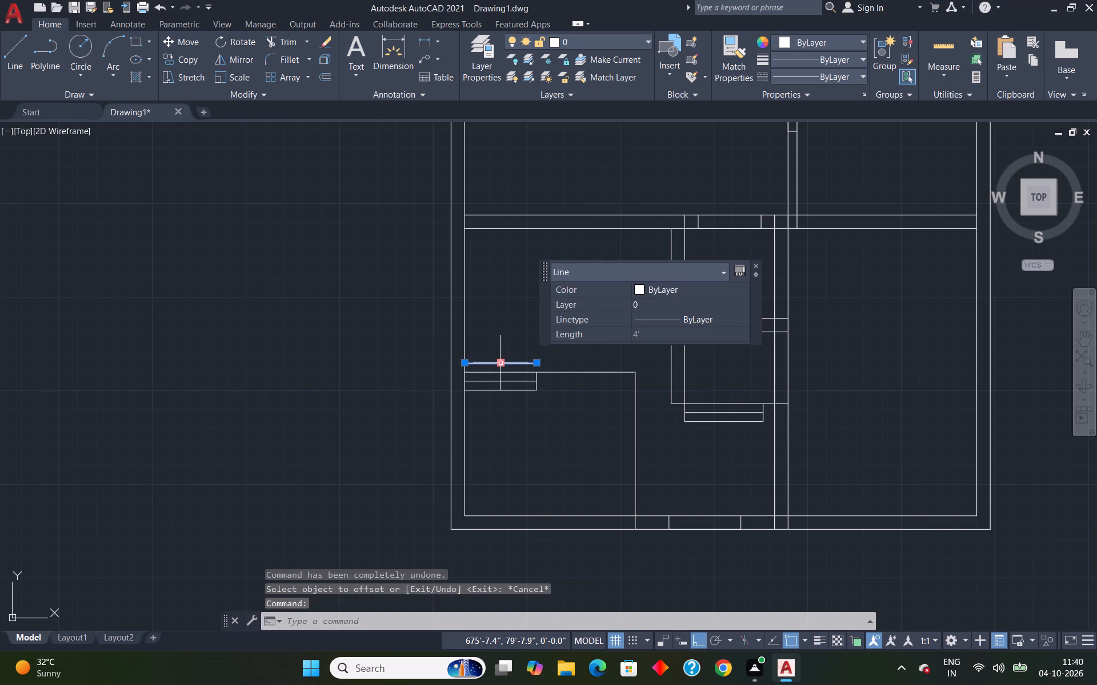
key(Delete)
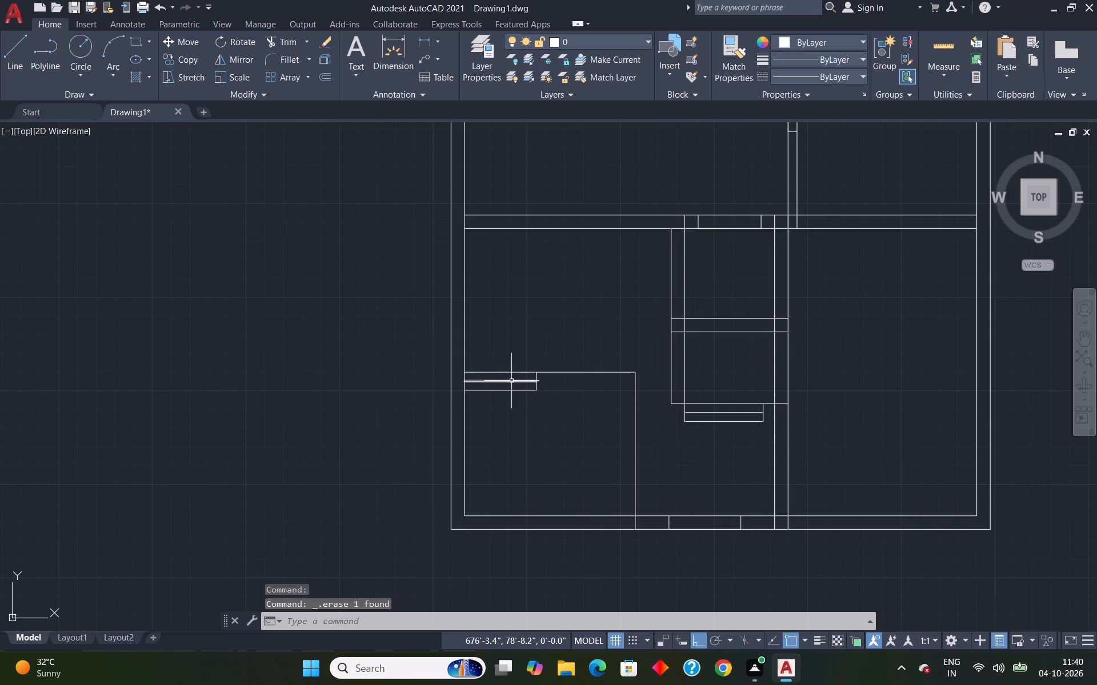
Delete the middle step line between the lower-left rectangle's top edge and the lower step line.
click(511, 381)
key(Delete)
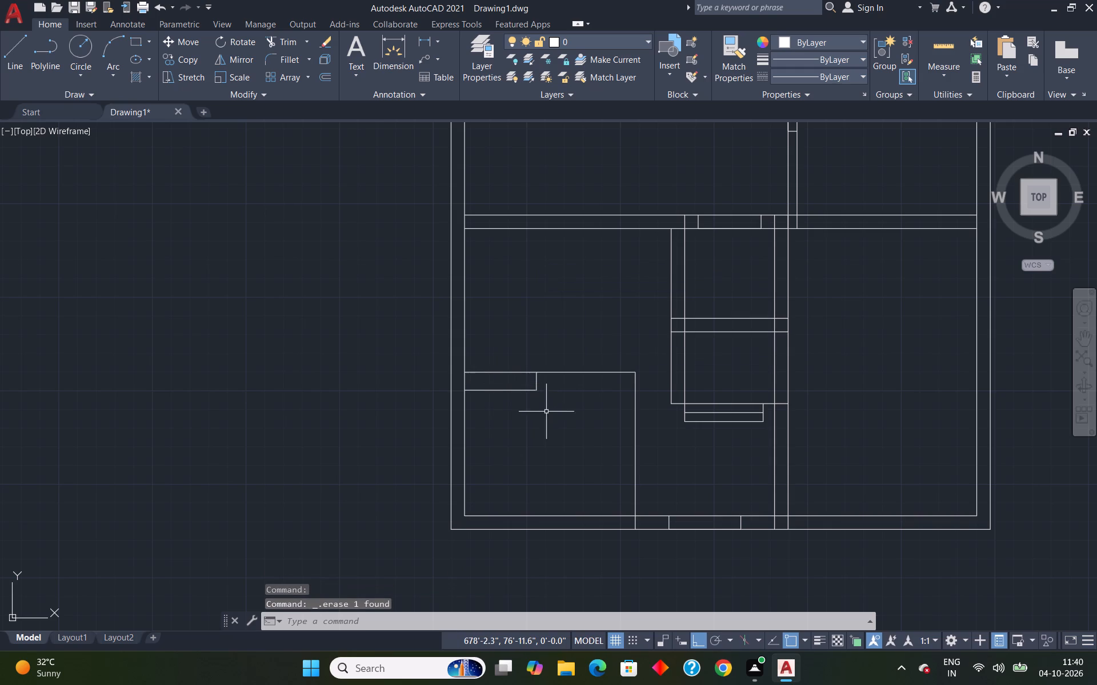
Offset the lower step line in the lower-left rectangle 1' downward.
key(o)
key(Return)
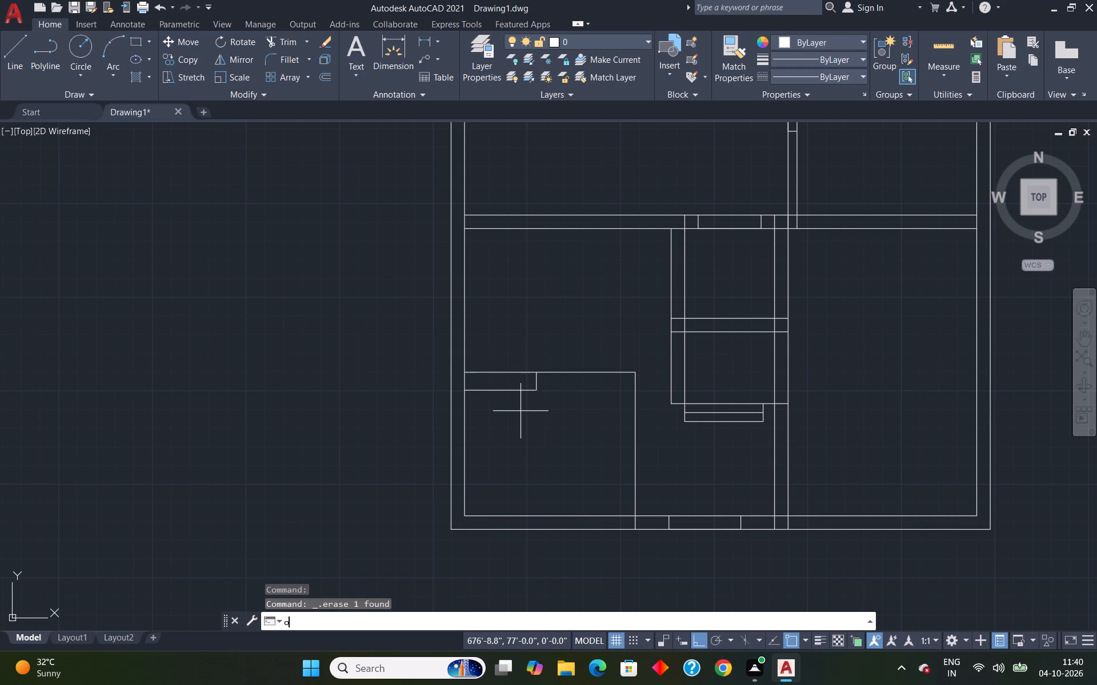
text(1')
key(Return)
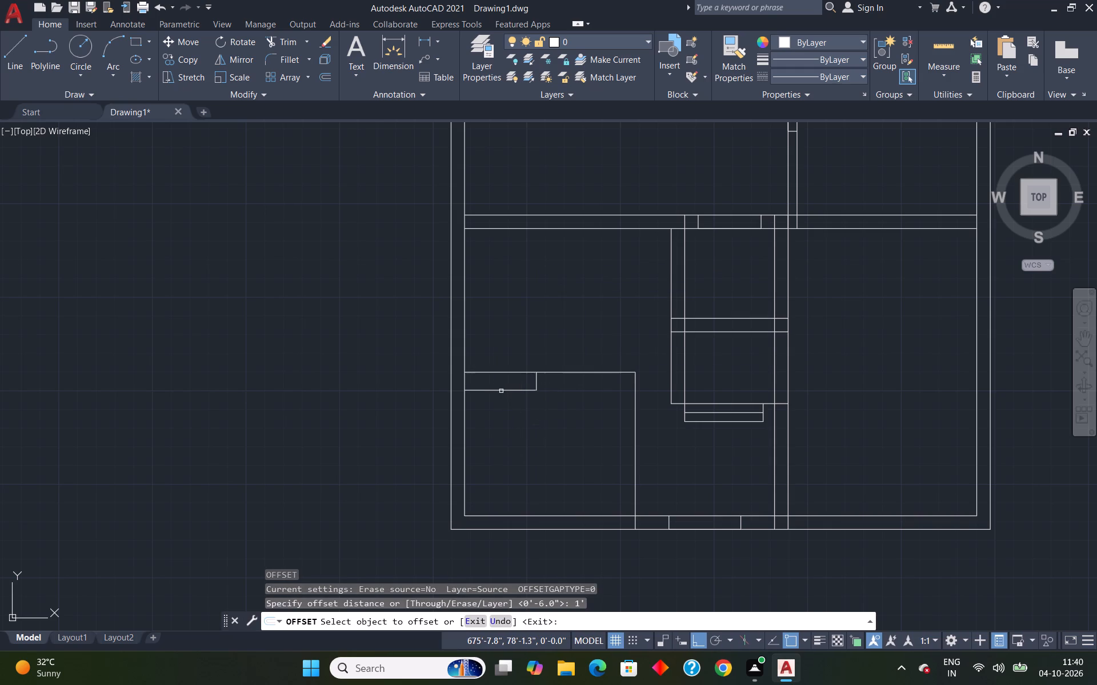
click(501, 391)
click(490, 418)
key(Escape)
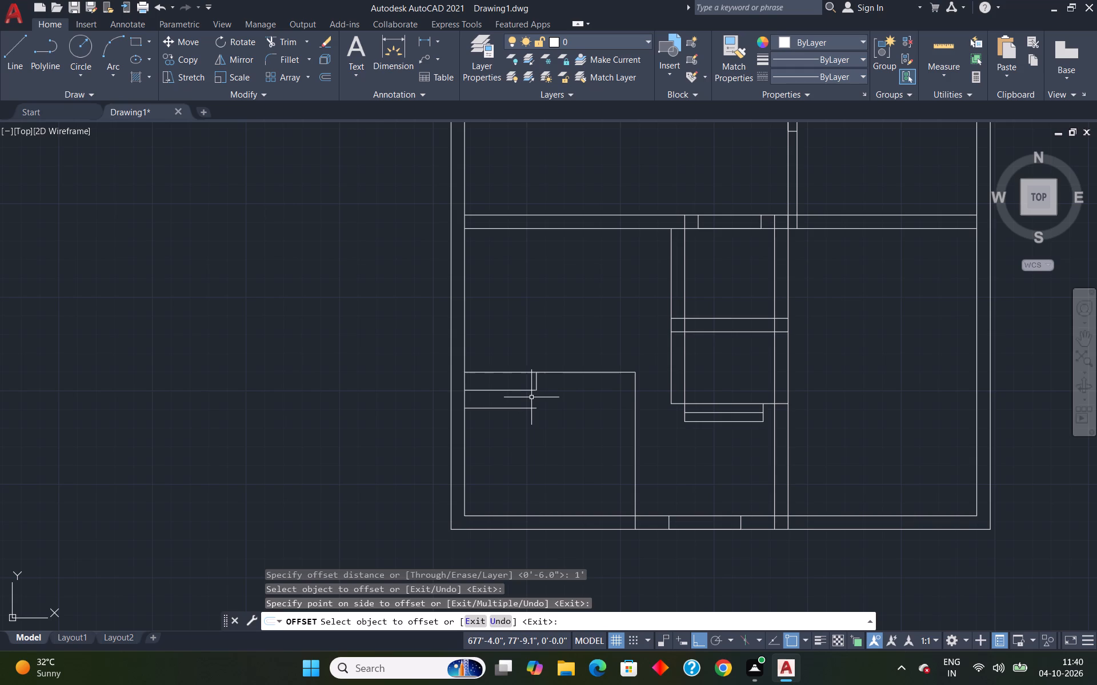
Extend the steps' vertical edge line down to the new lowest step line.
text(ex)
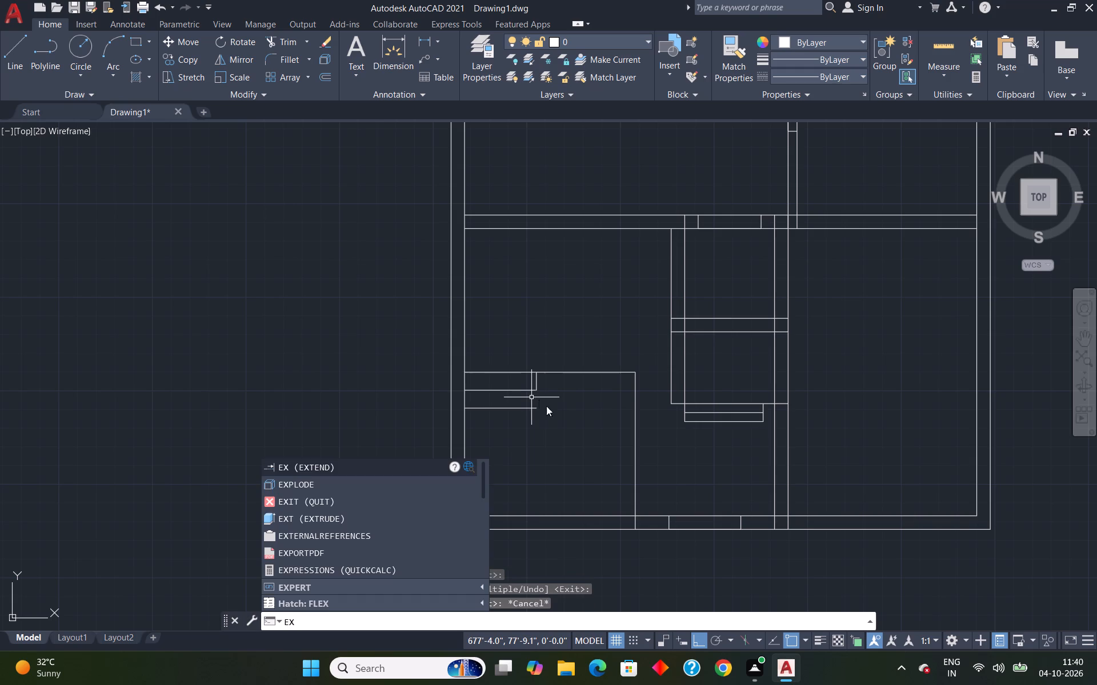
key(Return)
click(537, 389)
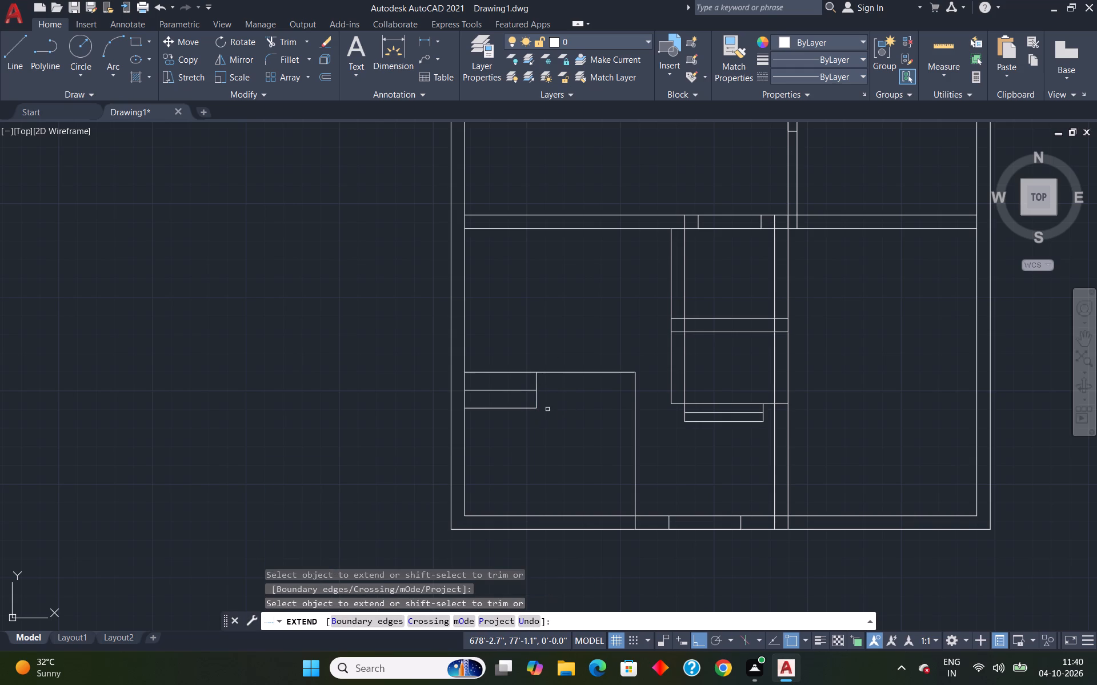
key(Escape)
click(545, 400)
Offset the lower-left rectangle's top edge 1' upward.
key(o)
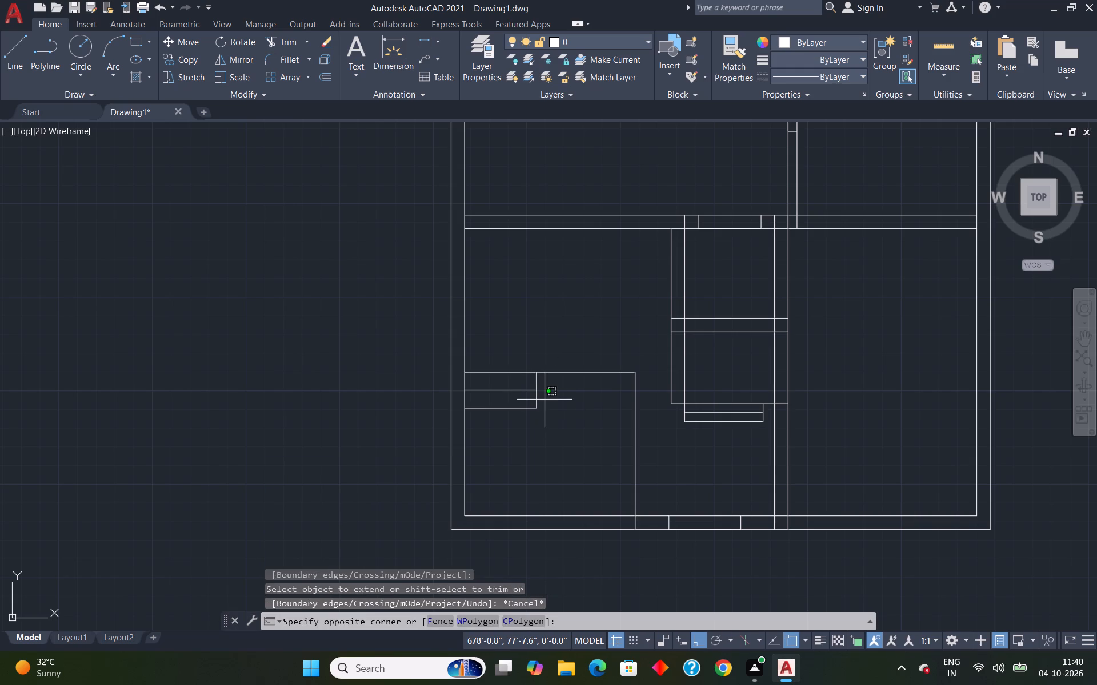
key(Return)
key(Return)
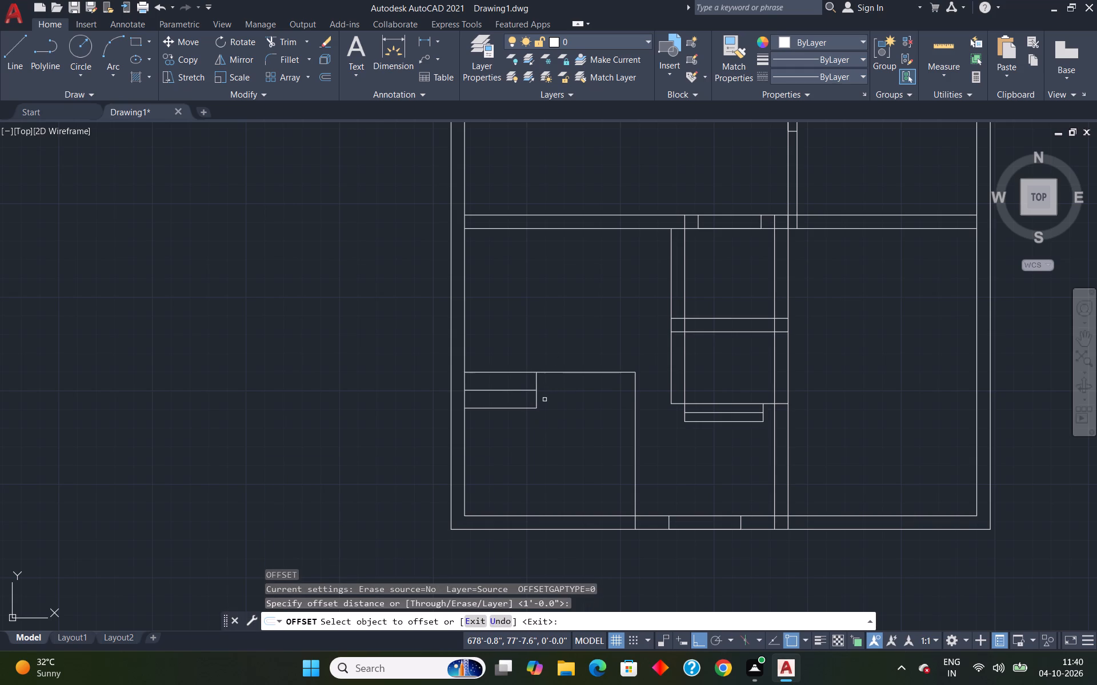
click(511, 373)
click(517, 328)
key(Escape)
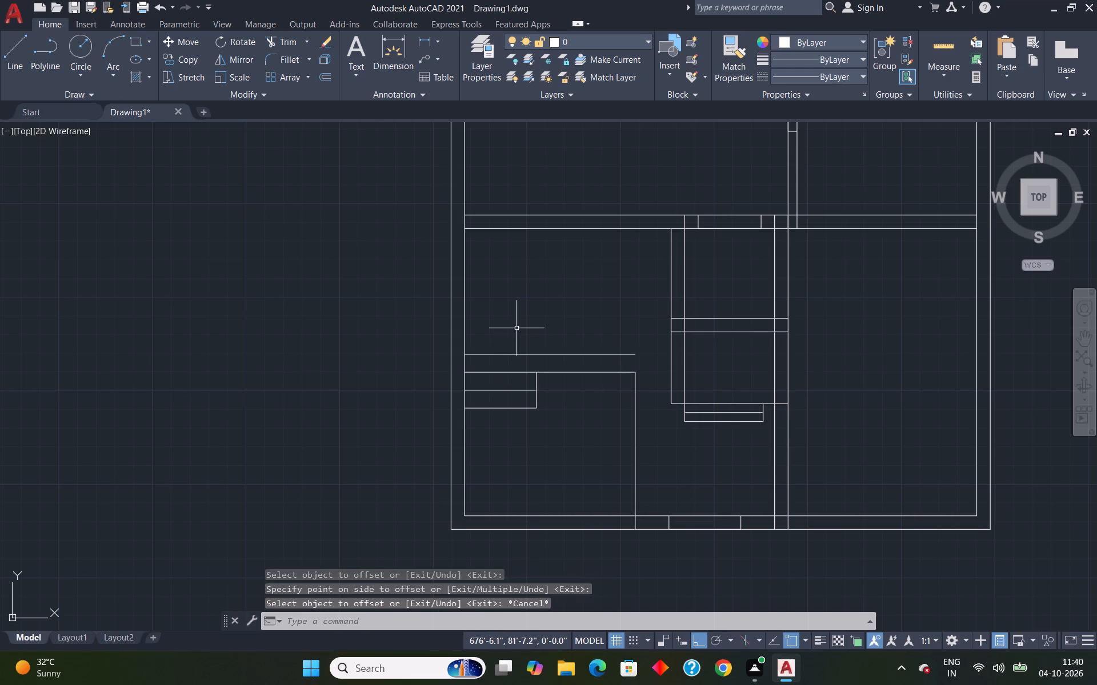
Extend the steps' vertical edge line up to the new line above the lower-left rectangle's top edge.
text(ex)
key(Return)
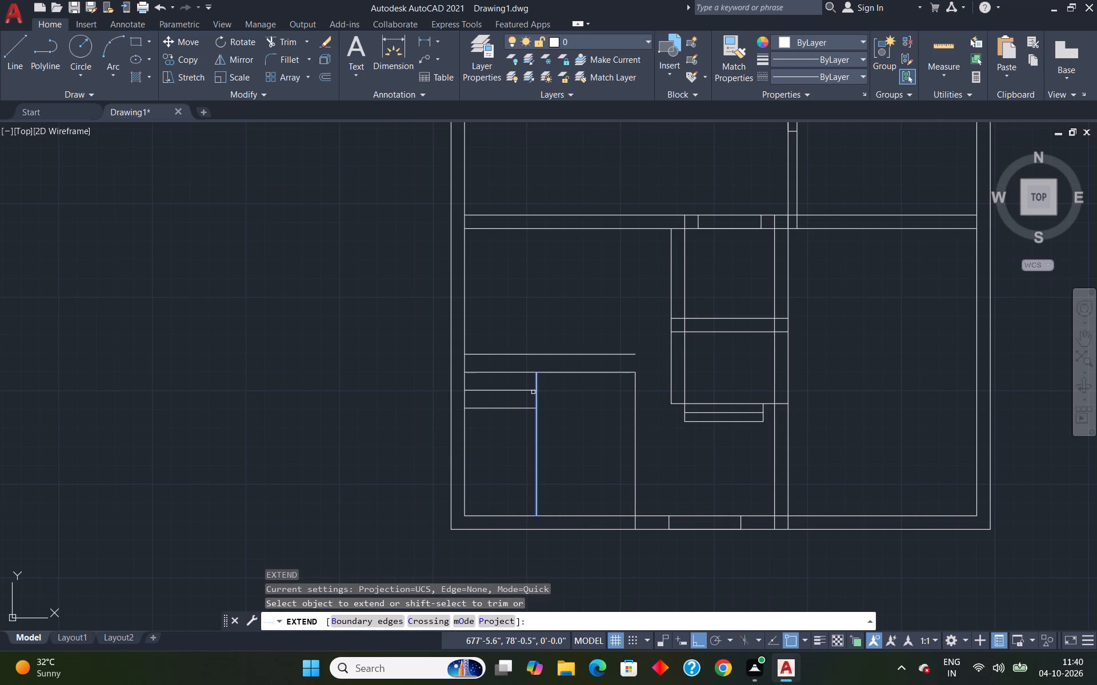
click(537, 379)
key(Escape)
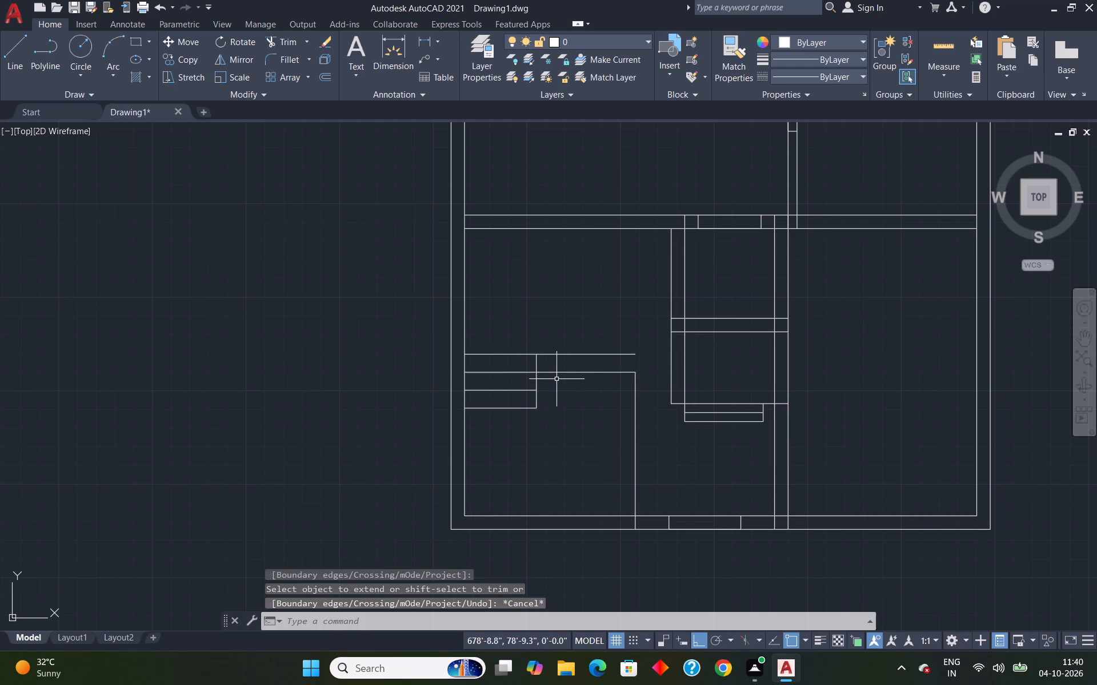
Trim the part of the uppermost step line that runs past the steps' vertical edge.
text(tr)
key(Return)
drag(580, 348, 579, 354)
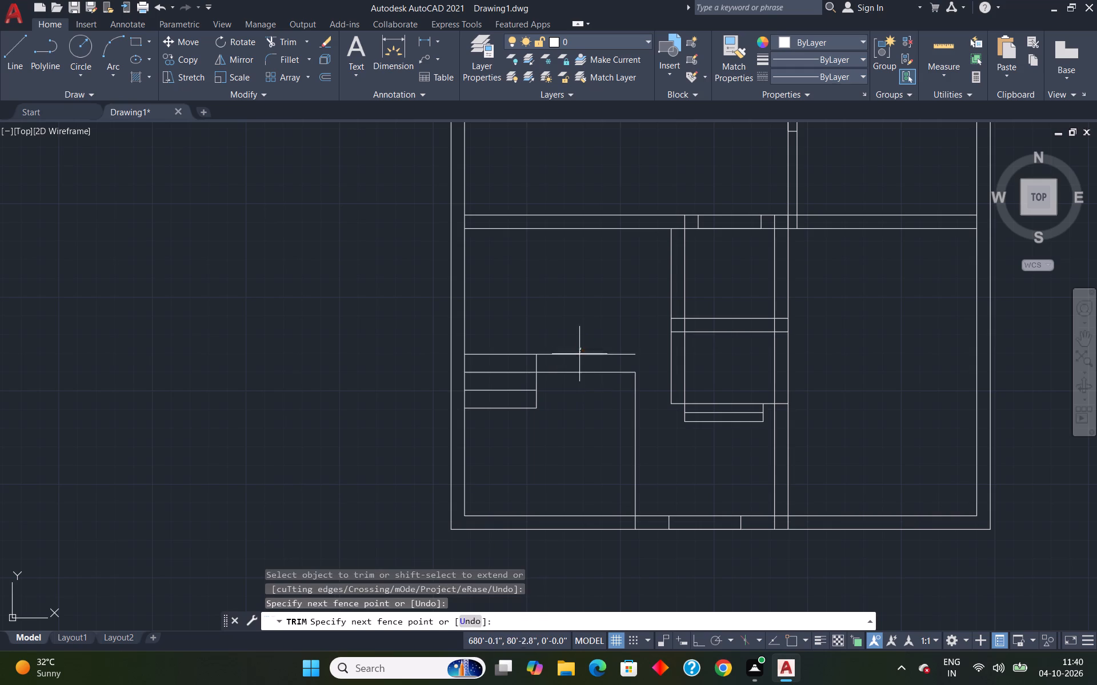
drag(579, 354, 579, 358)
click(579, 350)
click(579, 354)
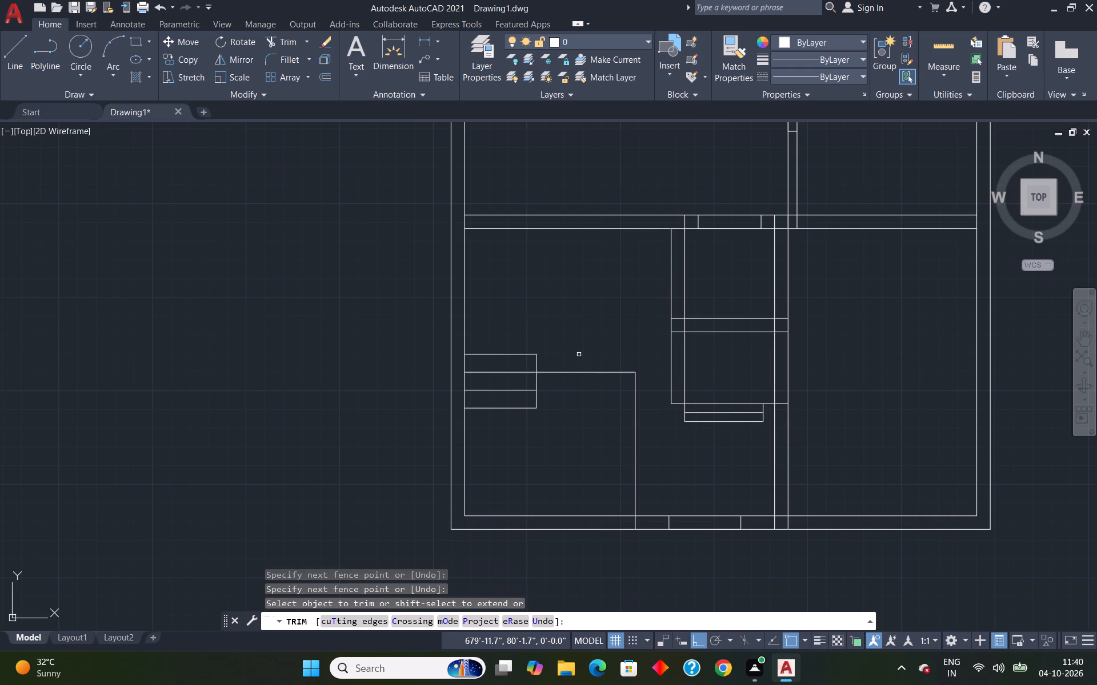
key(Escape)
Offset the uppermost step line upward at 1' spacing to add four more step lines.
key(o)
key(Return)
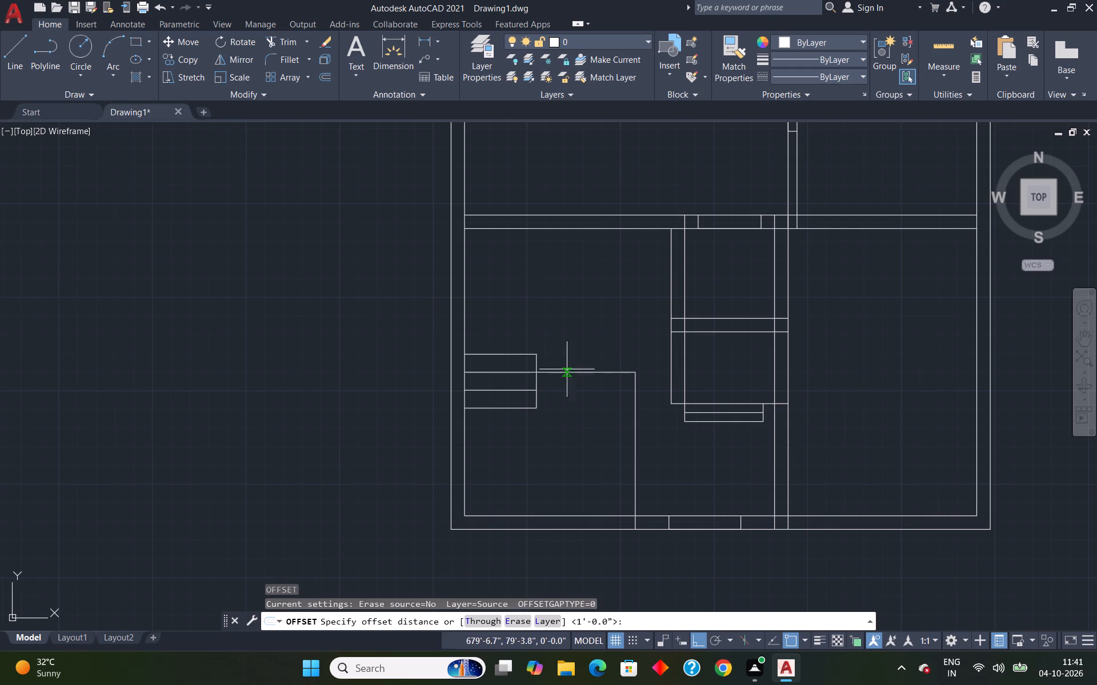
key(Return)
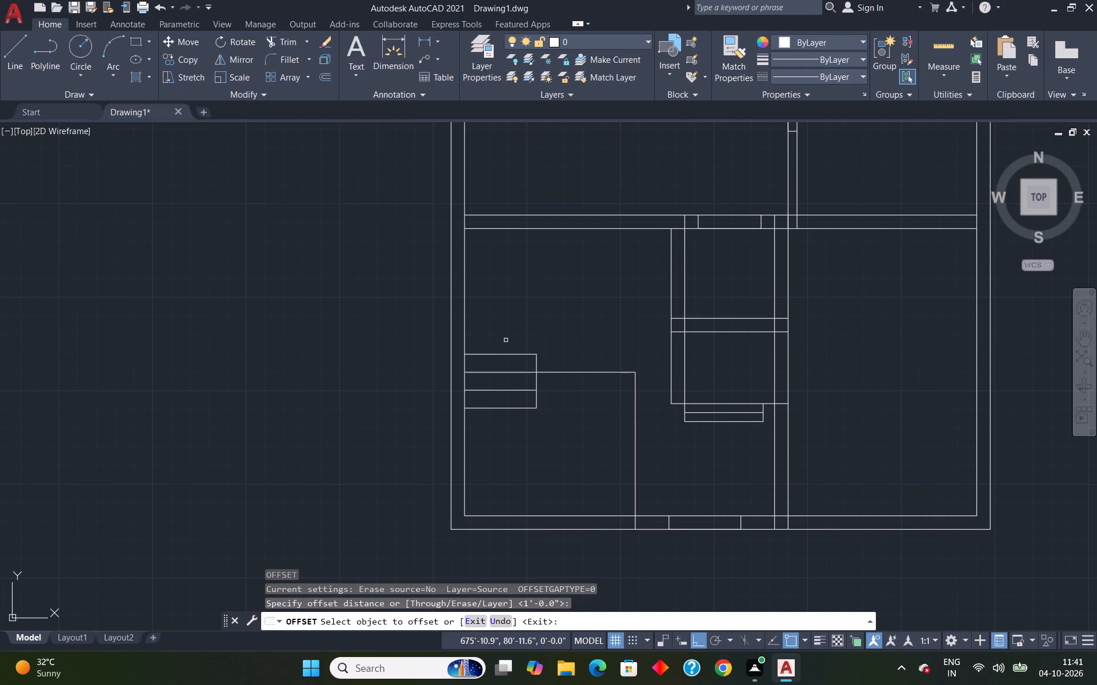
click(502, 354)
click(505, 315)
click(500, 336)
click(513, 312)
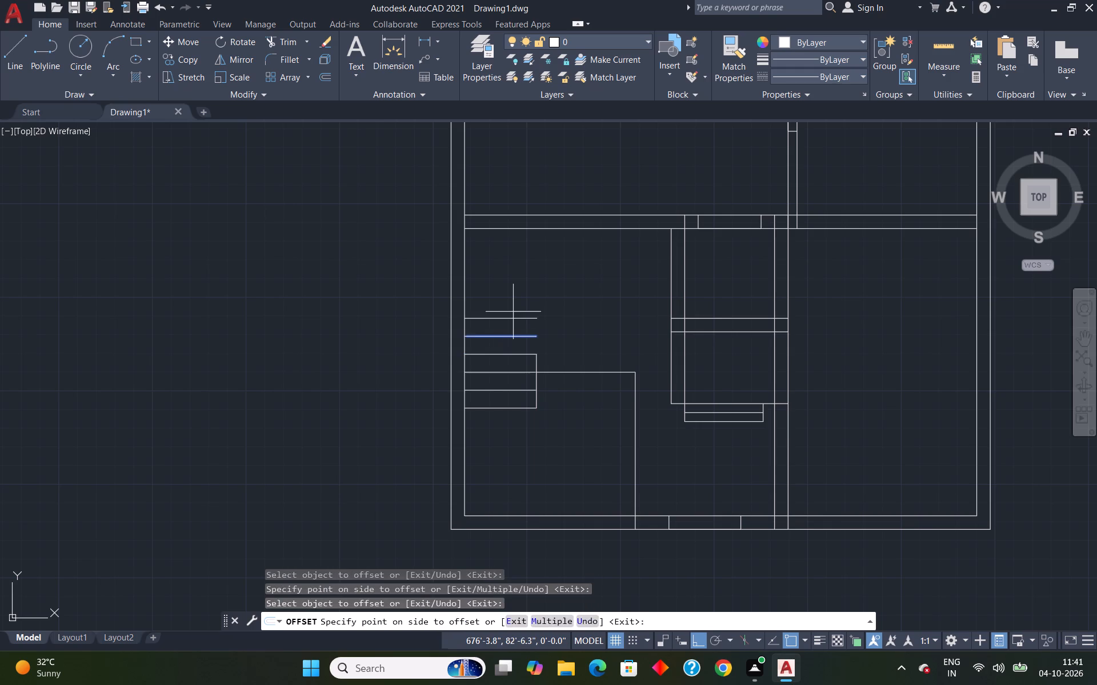
click(499, 320)
click(501, 304)
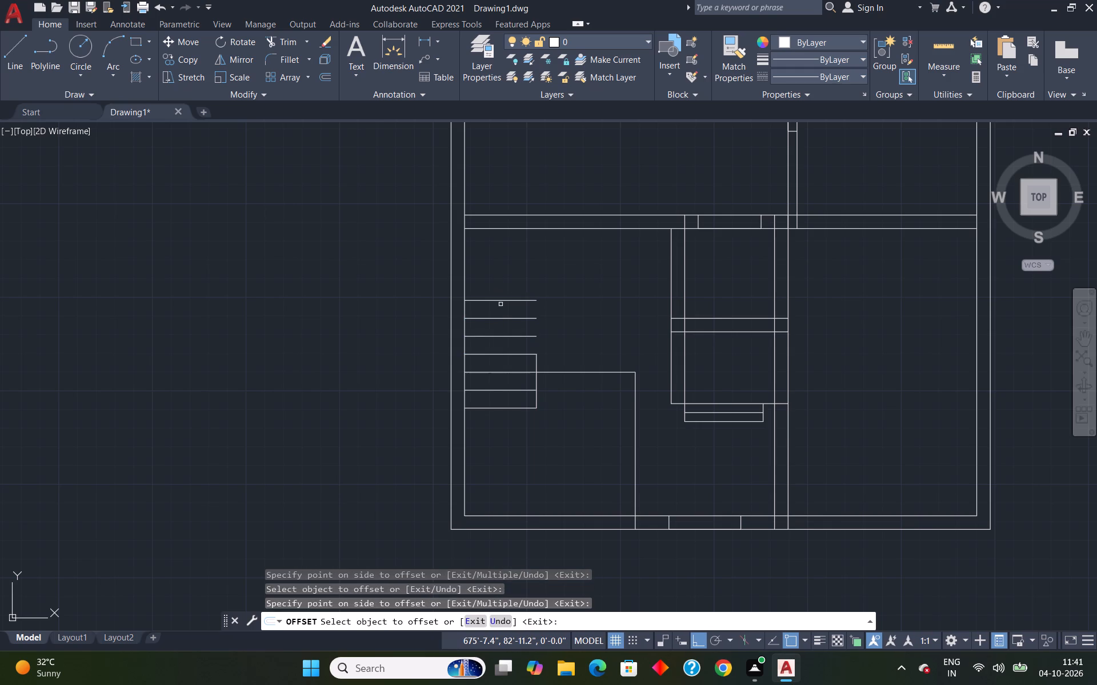
click(501, 300)
click(502, 281)
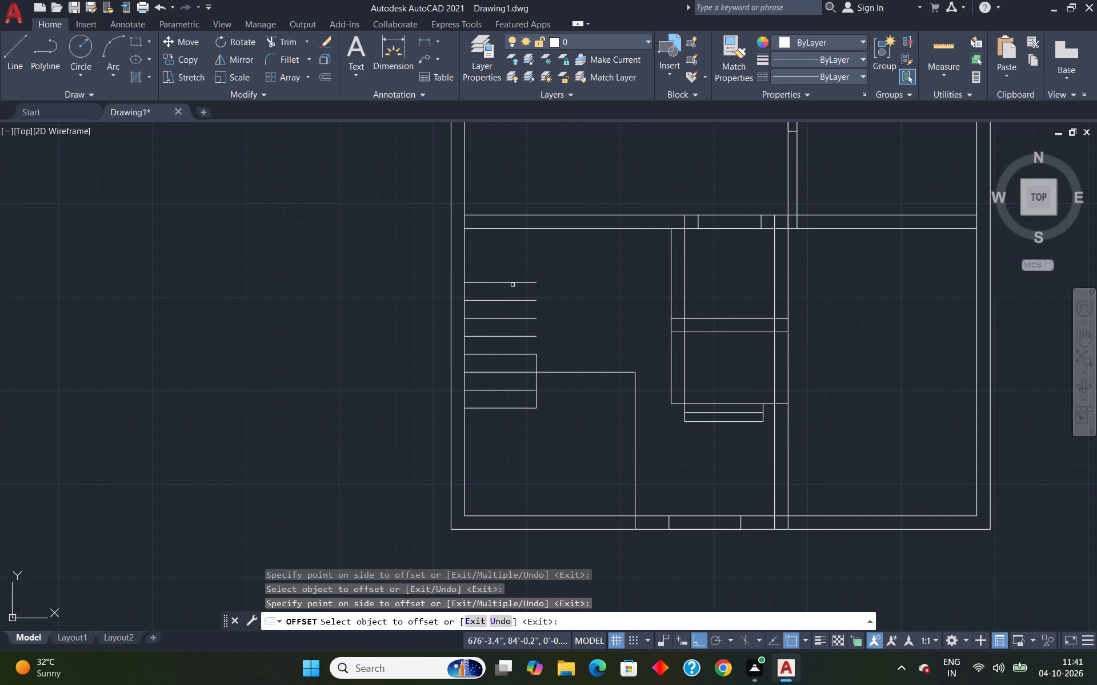
key(Escape)
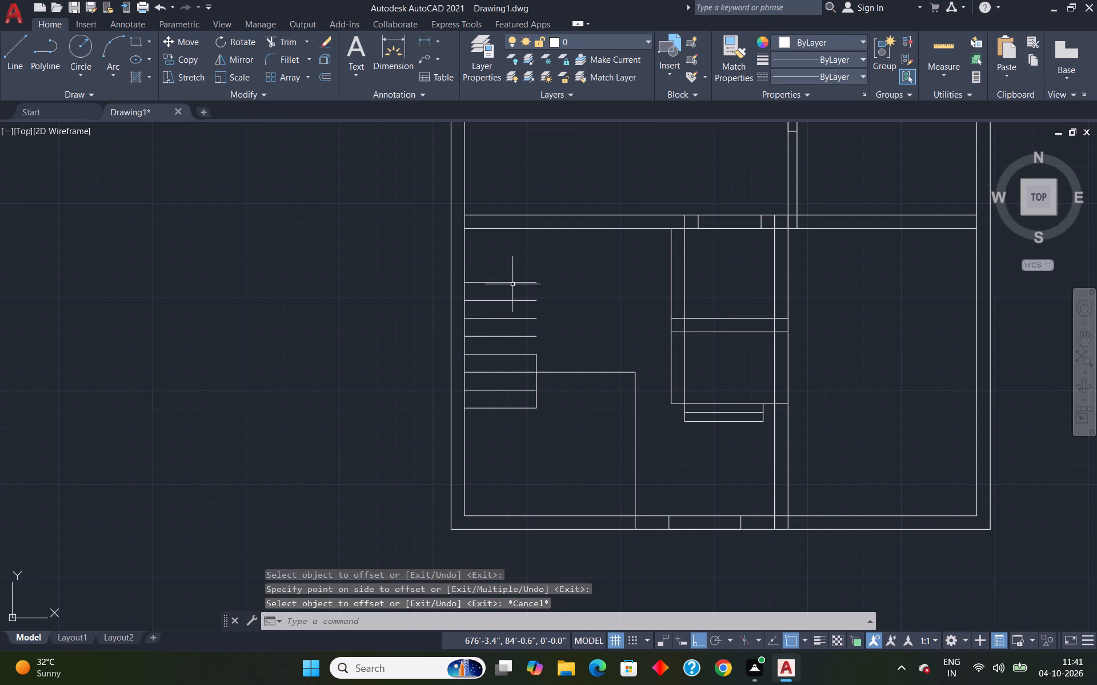
Extend the steps' vertical edge line up through the new step lines to the horizontal wall above.
text(ex)
key(Return)
click(537, 362)
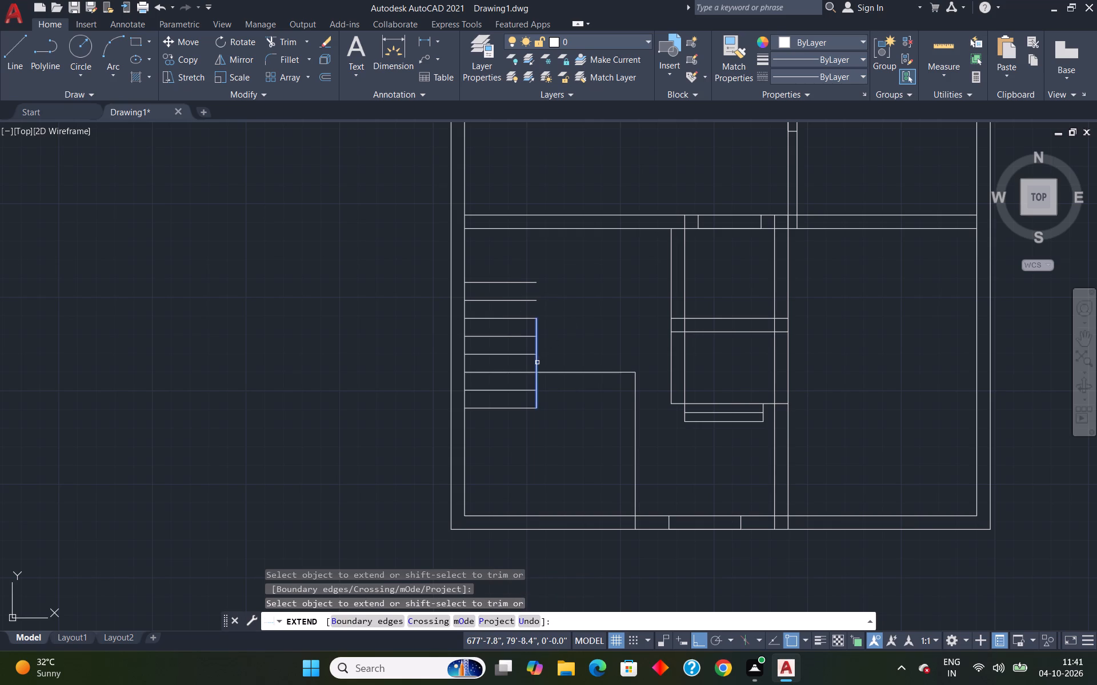
drag(537, 349, 537, 342)
drag(537, 341, 536, 327)
click(536, 324)
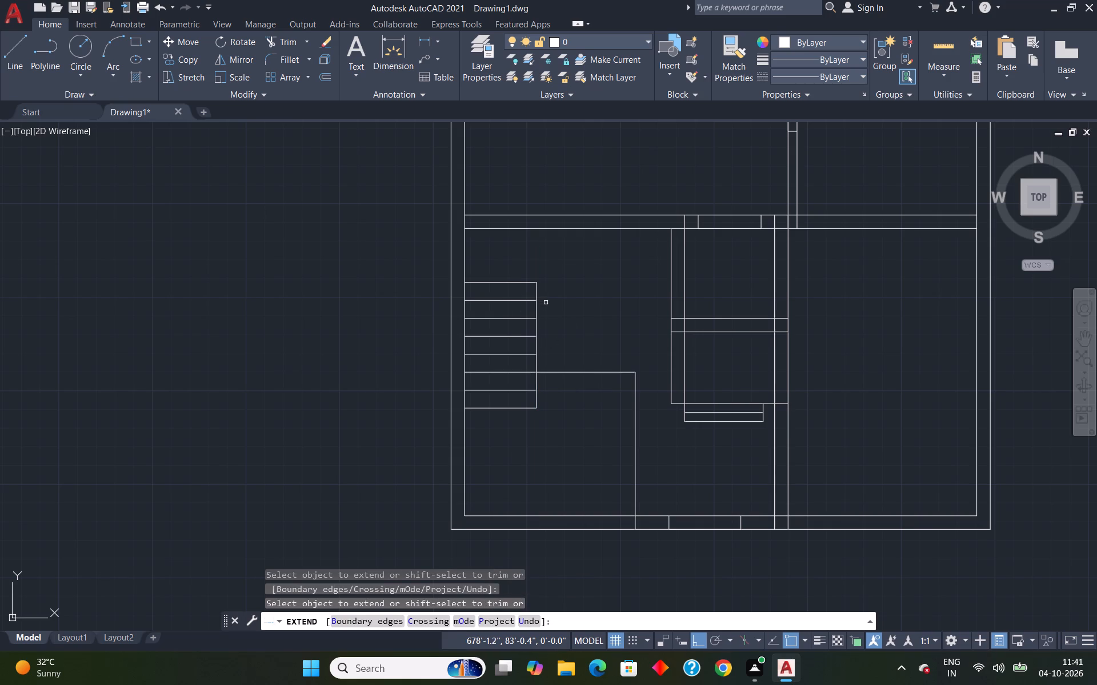
click(538, 292)
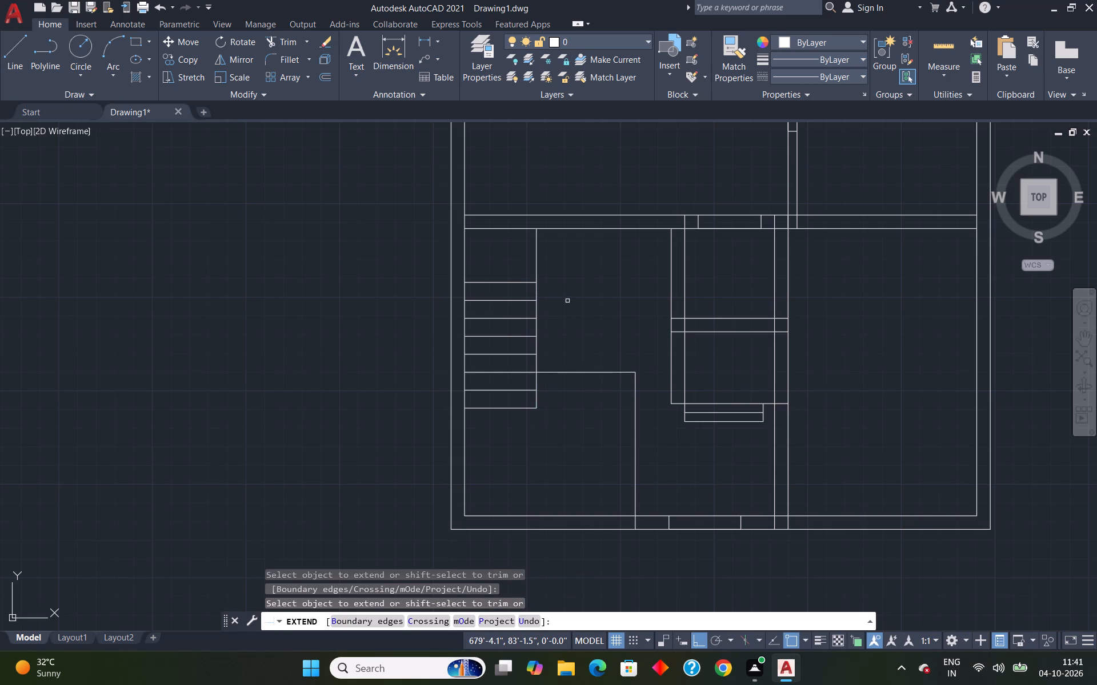
key(Escape)
Offset the steps' vertical edge line 1' to the right.
key(o)
key(Return)
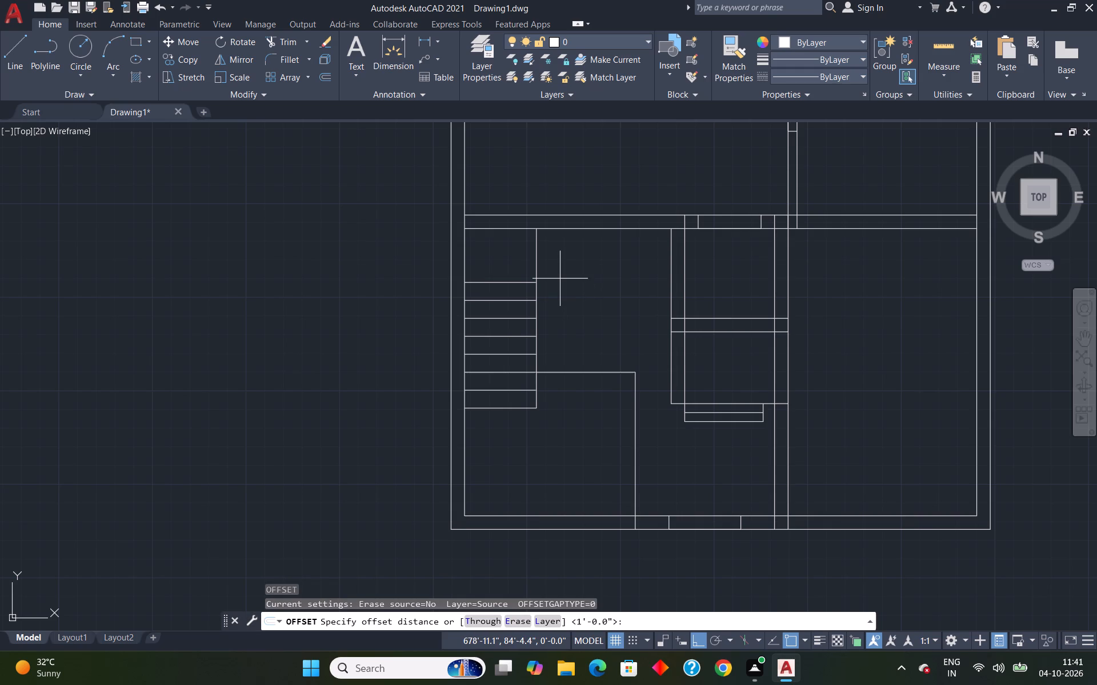
text(1')
key(Return)
click(538, 264)
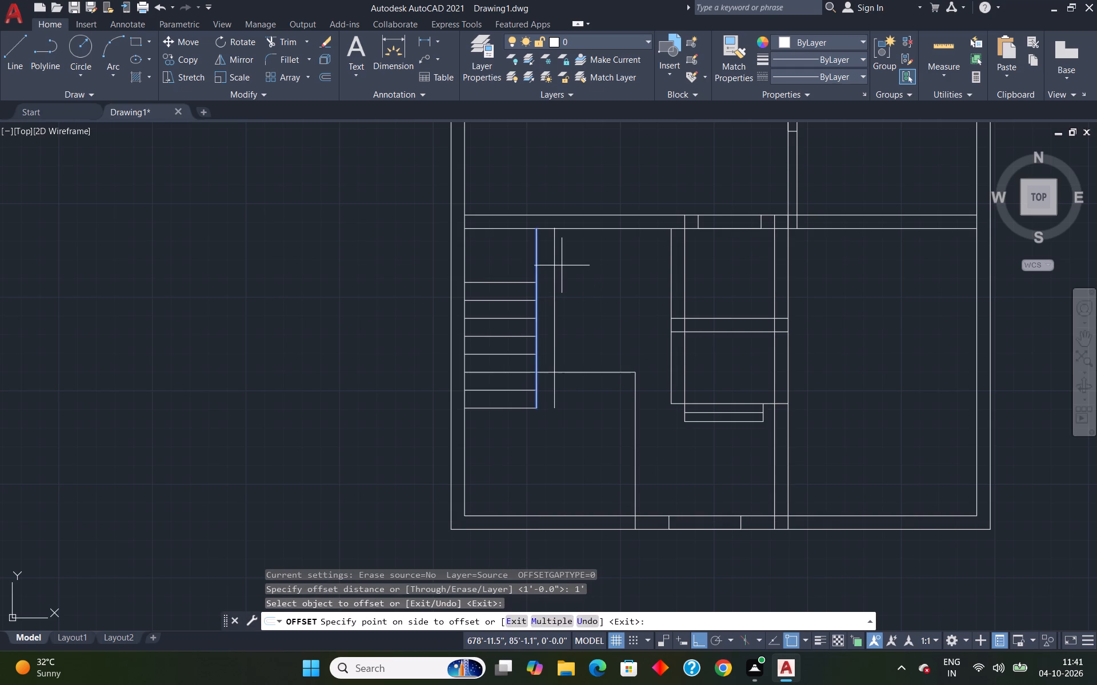
click(564, 265)
key(Escape)
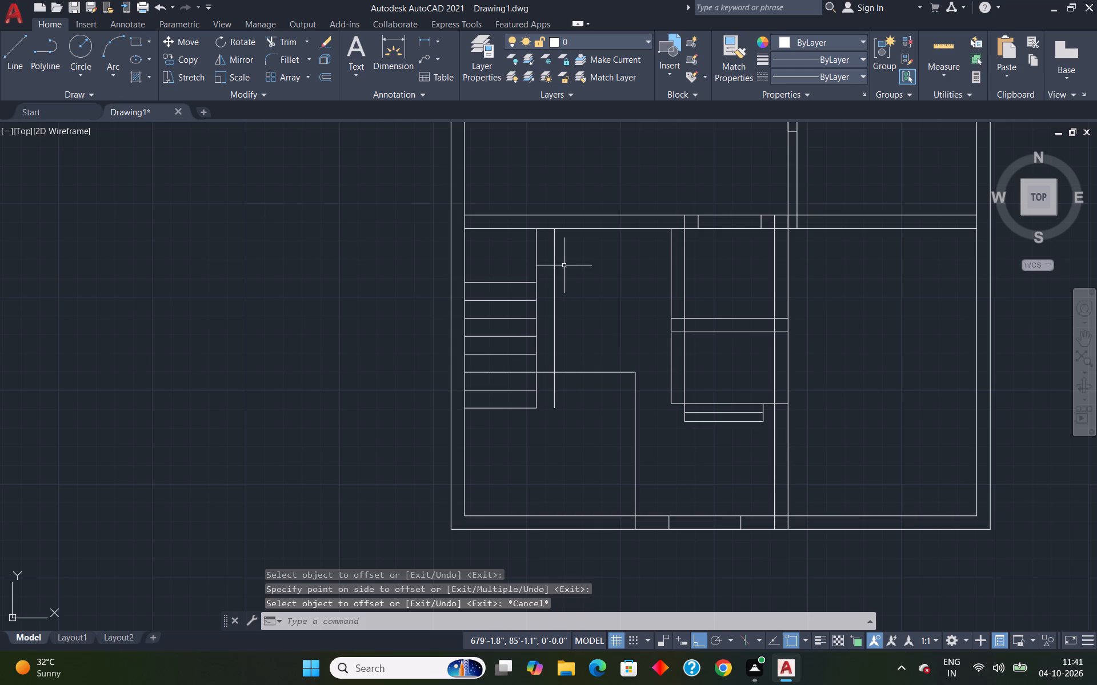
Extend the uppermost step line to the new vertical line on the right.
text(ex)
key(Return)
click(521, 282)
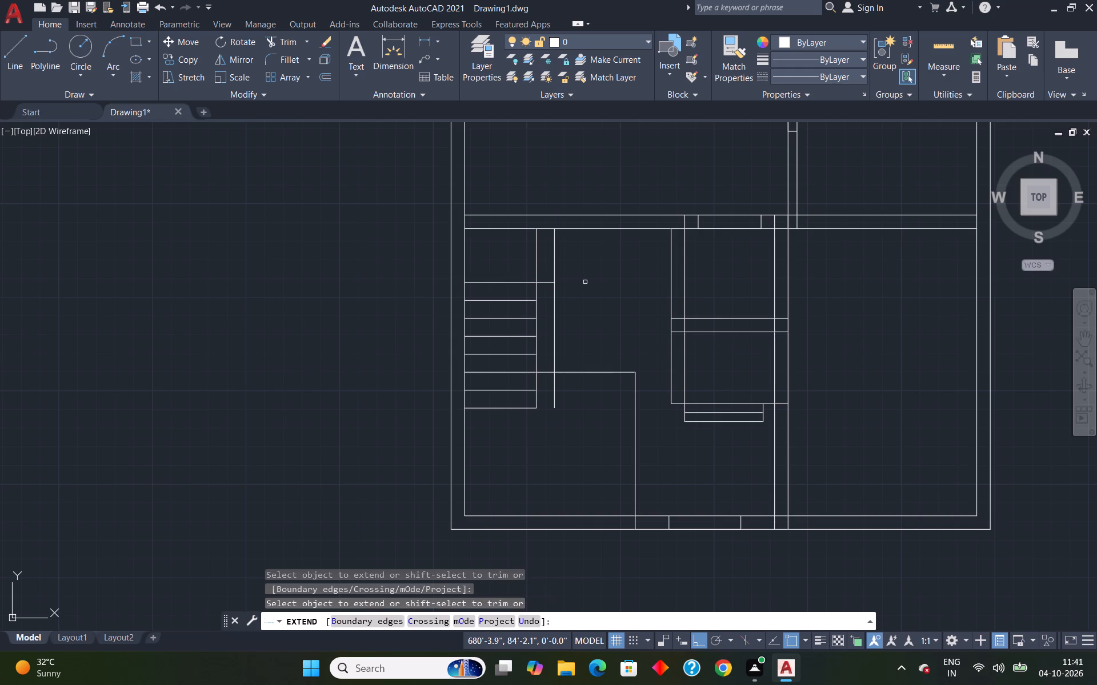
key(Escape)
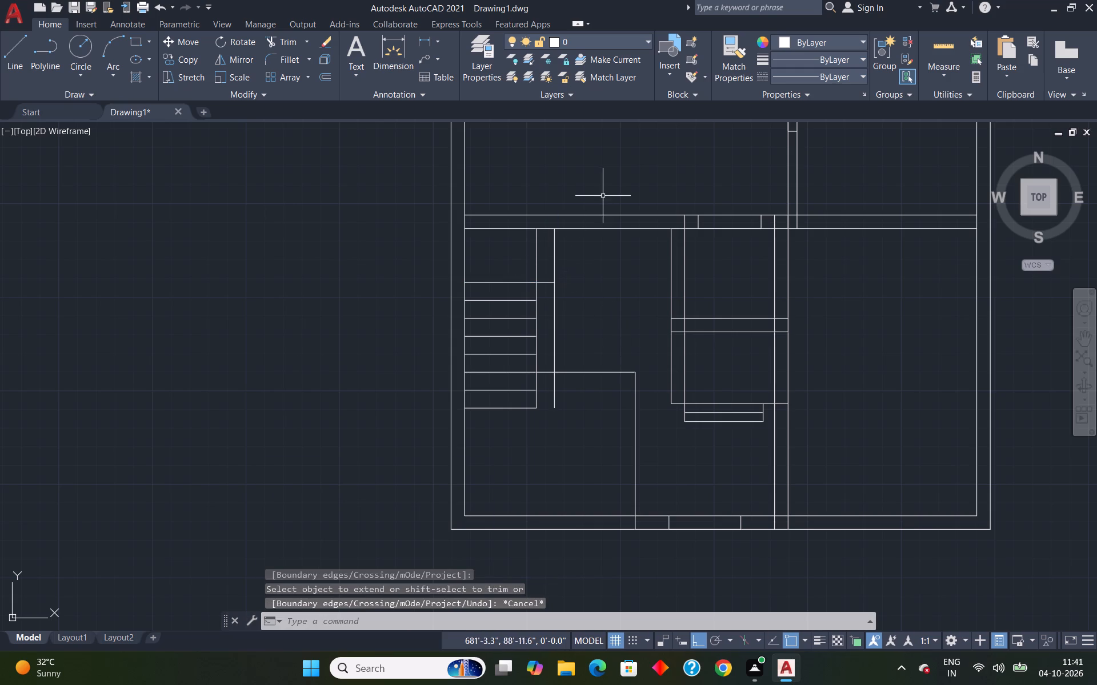
Measure the gap between the uppermost step line and the wall above it.
click(950, 46)
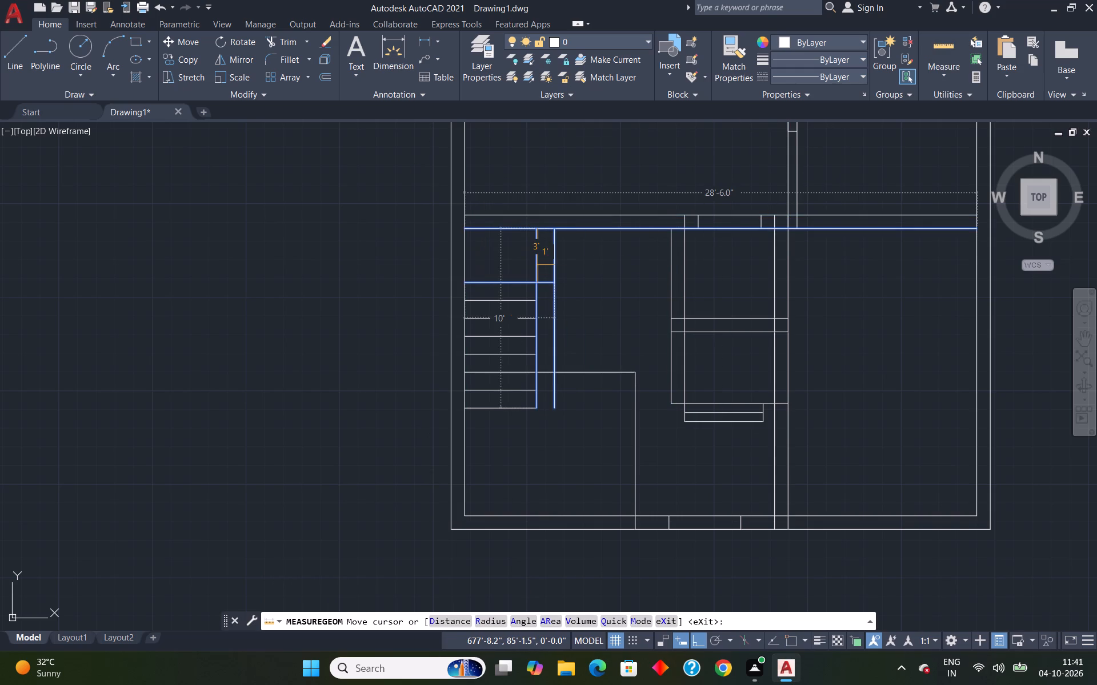
key(Escape)
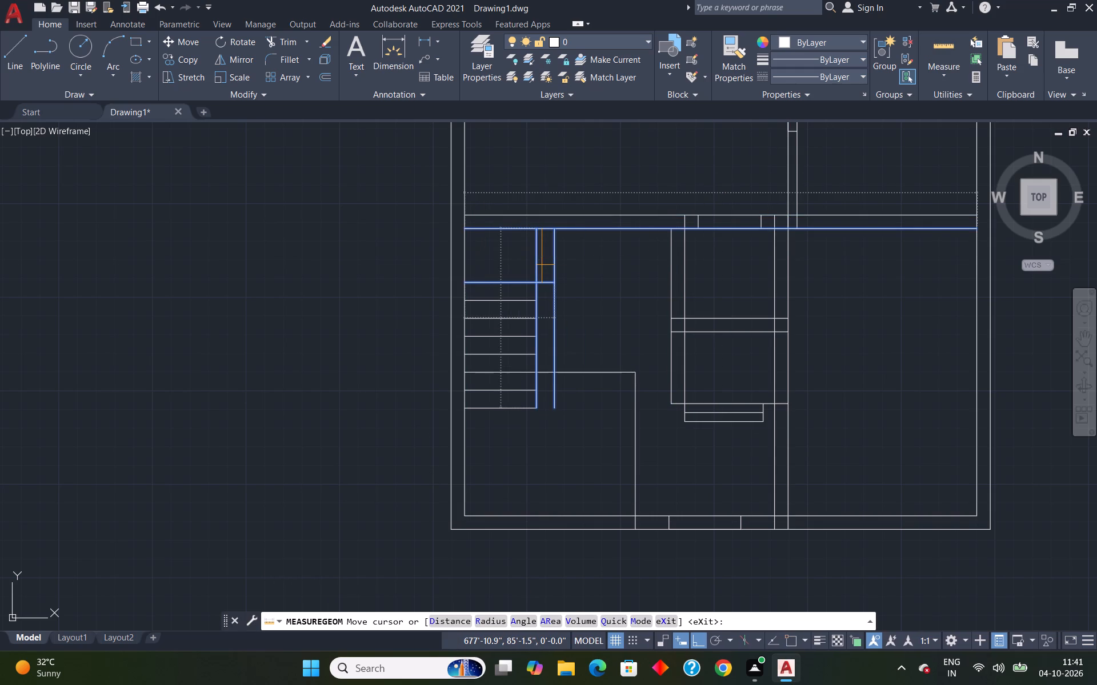
Delete the uppermost step line.
click(541, 283)
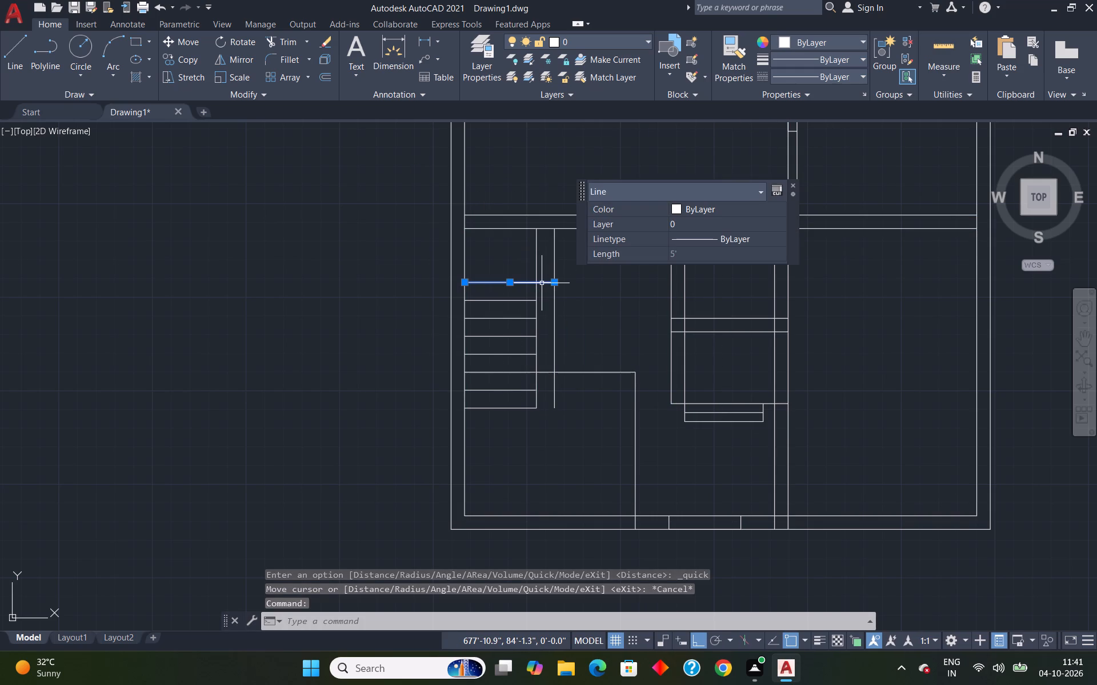
key(Delete)
Extend the remaining uppermost step line to the offset vertical line on its right.
text(ex)
key(Return)
click(520, 301)
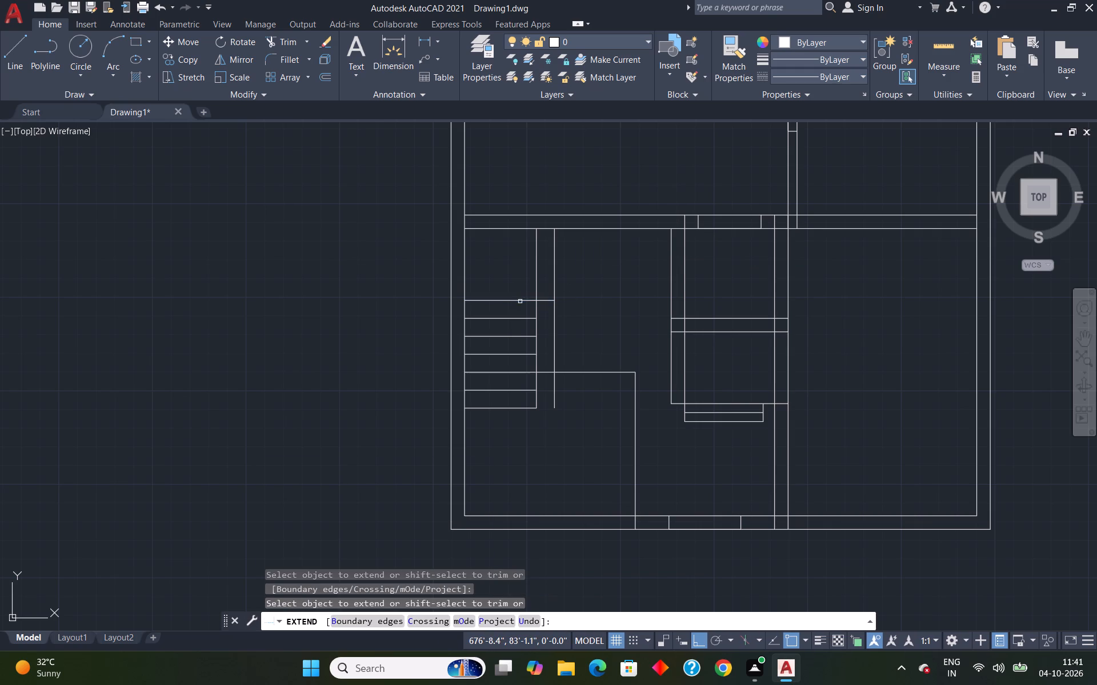
key(Escape)
Trim away the offset vertical line below the uppermost step line.
text(tr)
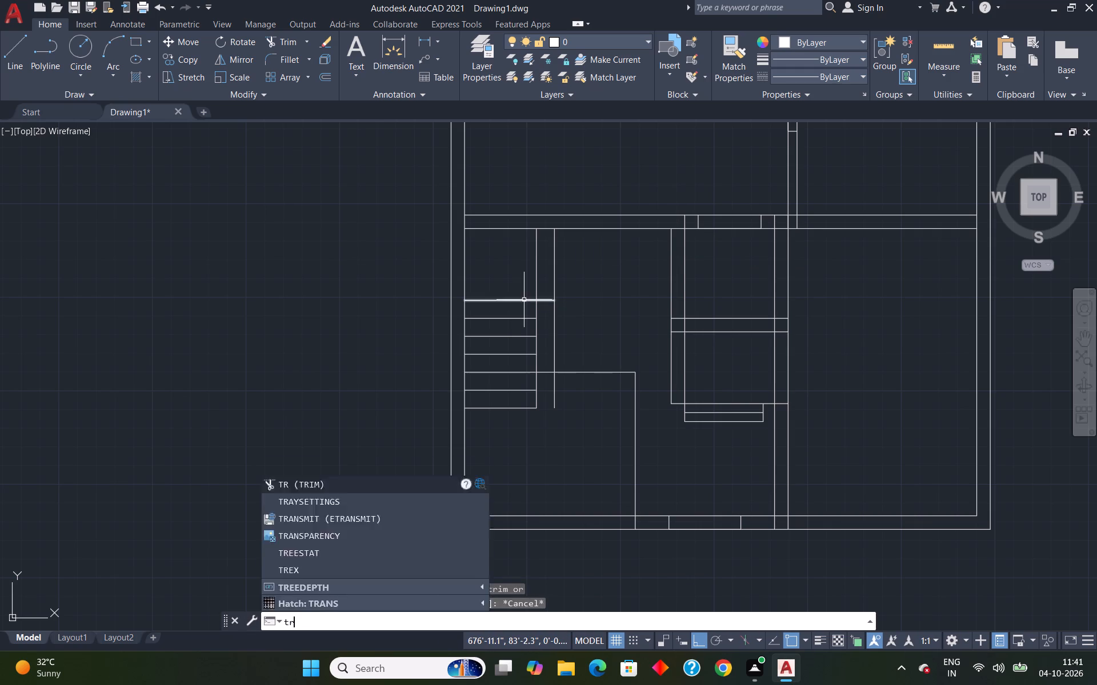
key(Return)
drag(550, 332, 563, 333)
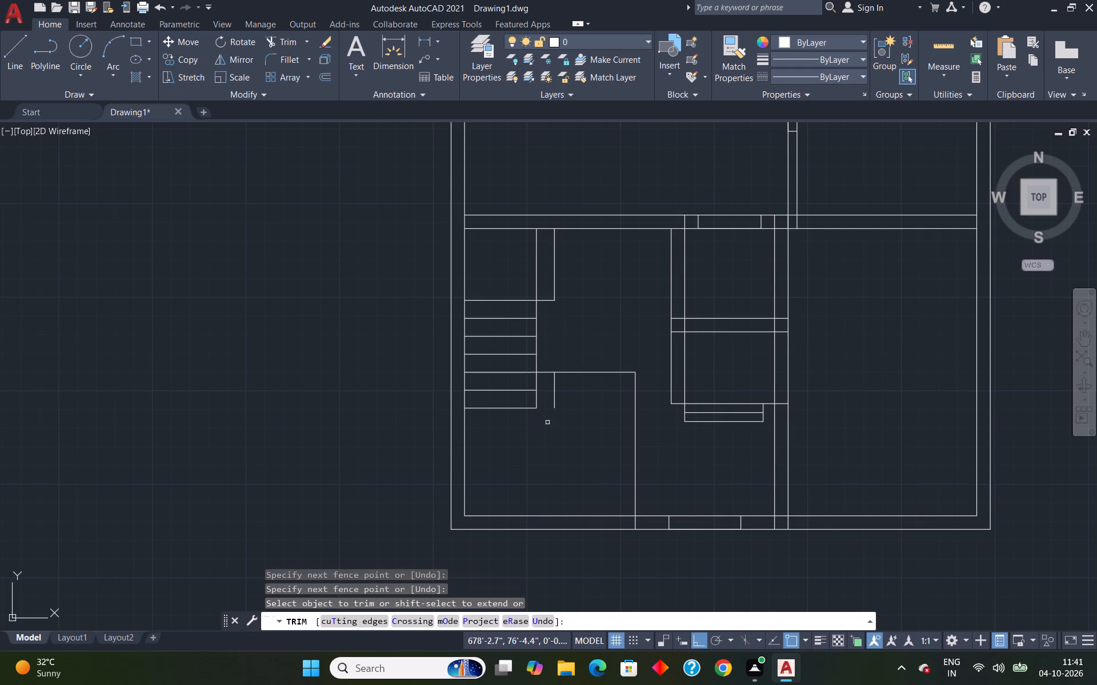
click(554, 397)
key(Escape)
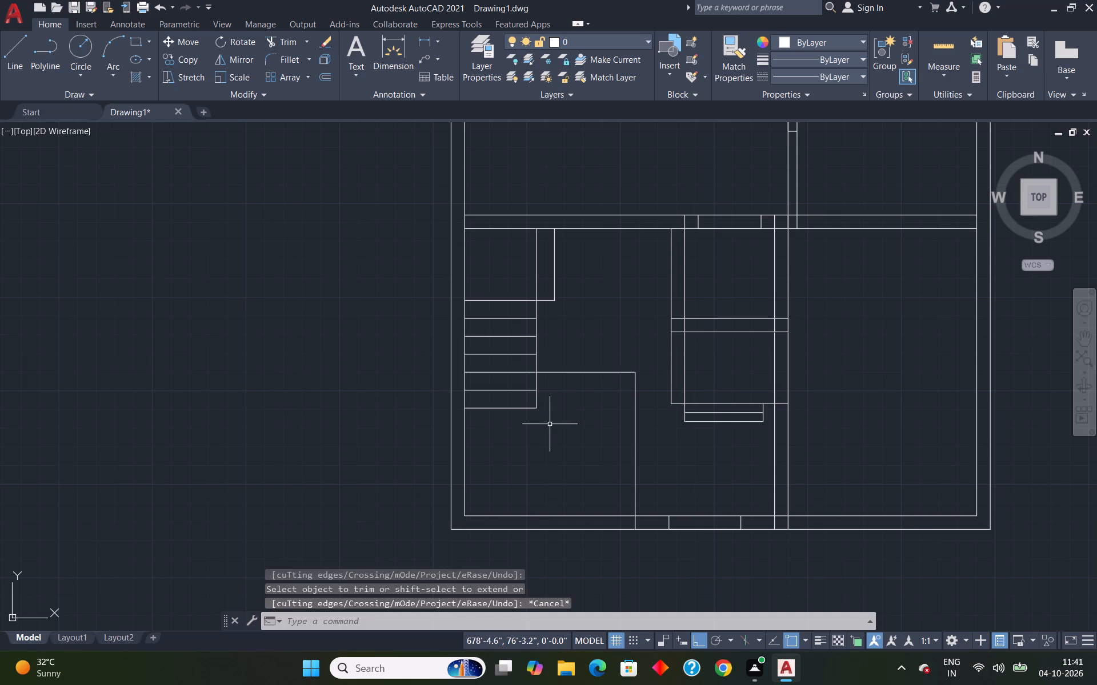
Offset the short vertical line beside the landing to the right at 1' spacing to add two more step lines.
key(o)
key(Return)
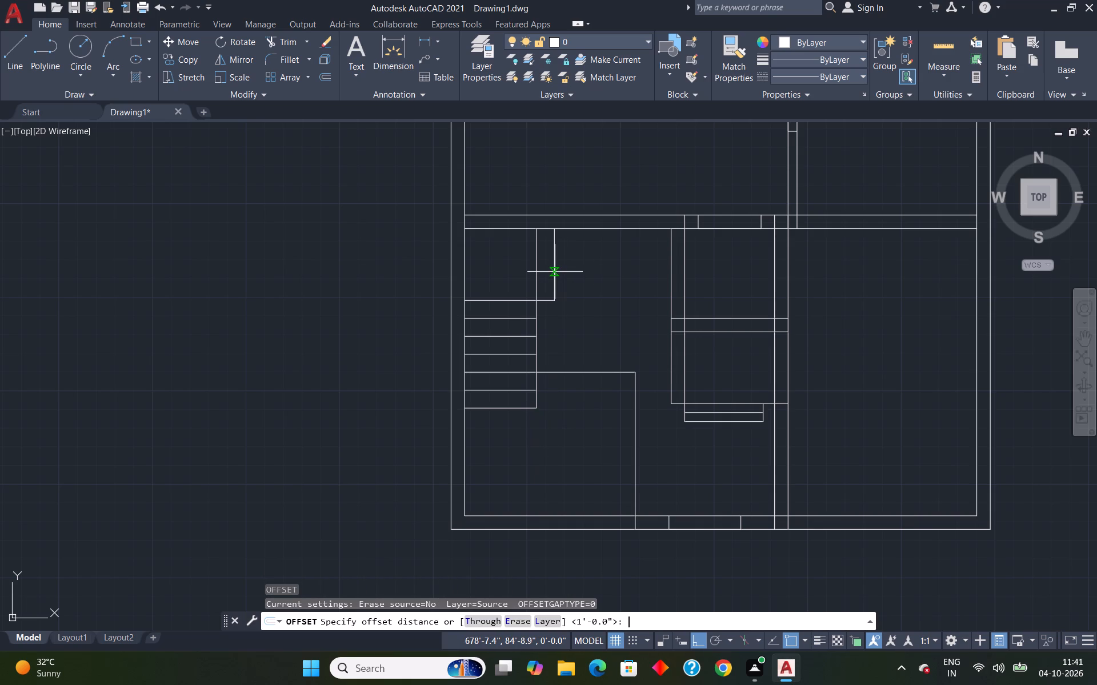
key(Return)
click(555, 272)
click(553, 269)
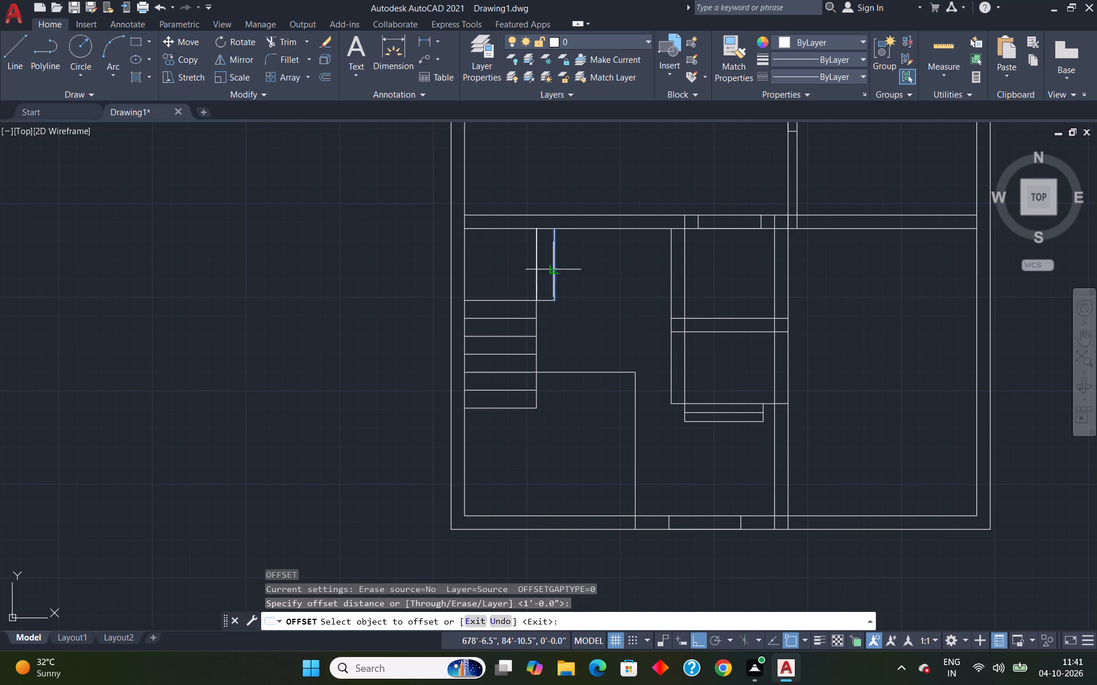
click(598, 292)
click(574, 271)
click(637, 284)
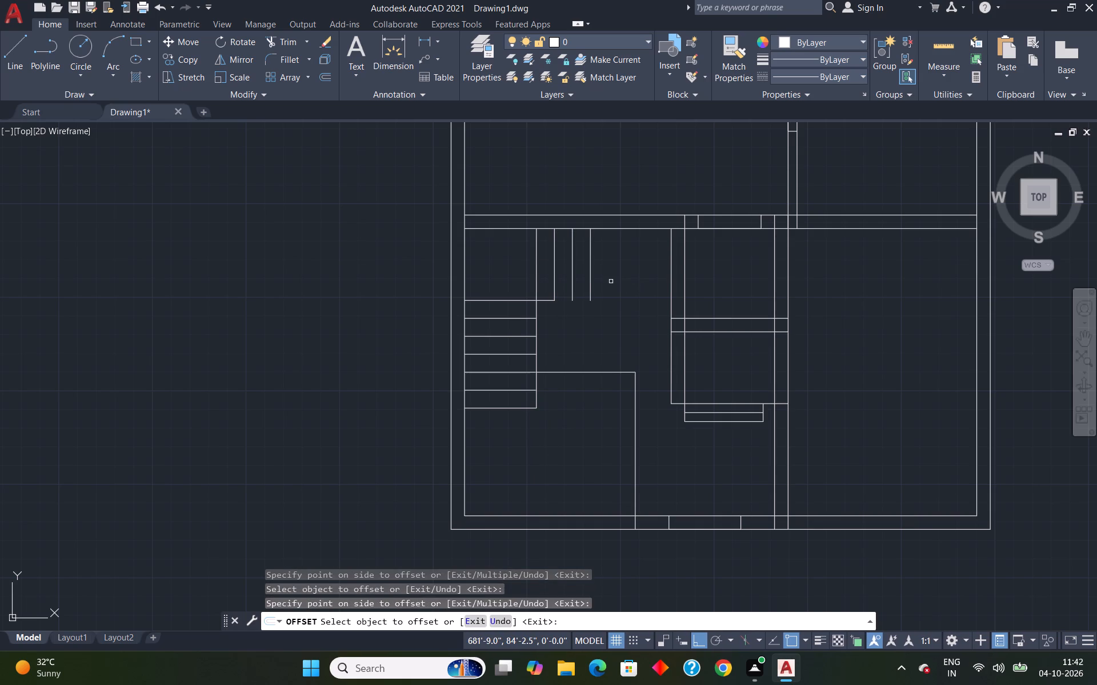
key(Escape)
Extend the landing's lower horizontal line to the right as far as the last vertical step line.
key(e)
key(x)
key(Return)
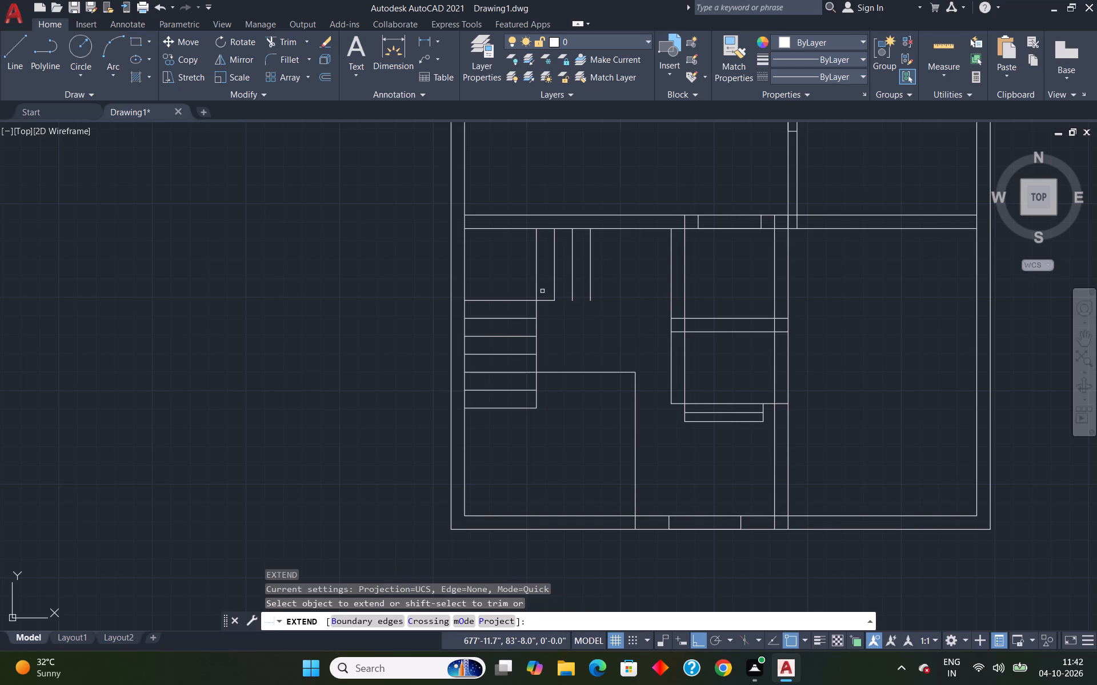
click(550, 301)
click(570, 299)
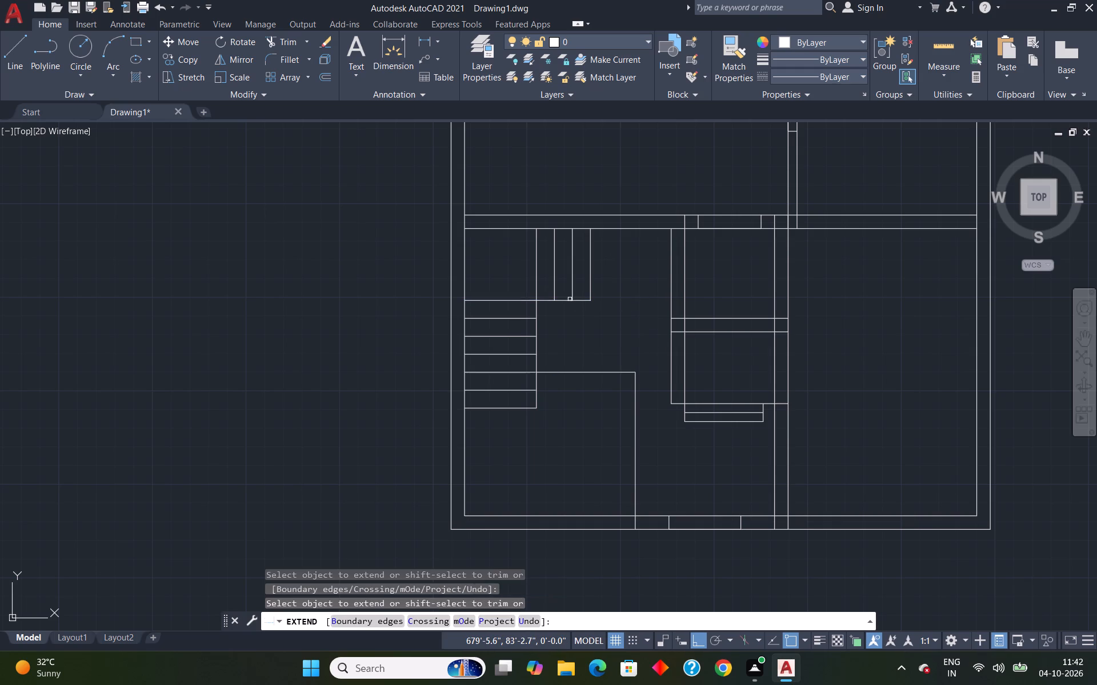
key(Escape)
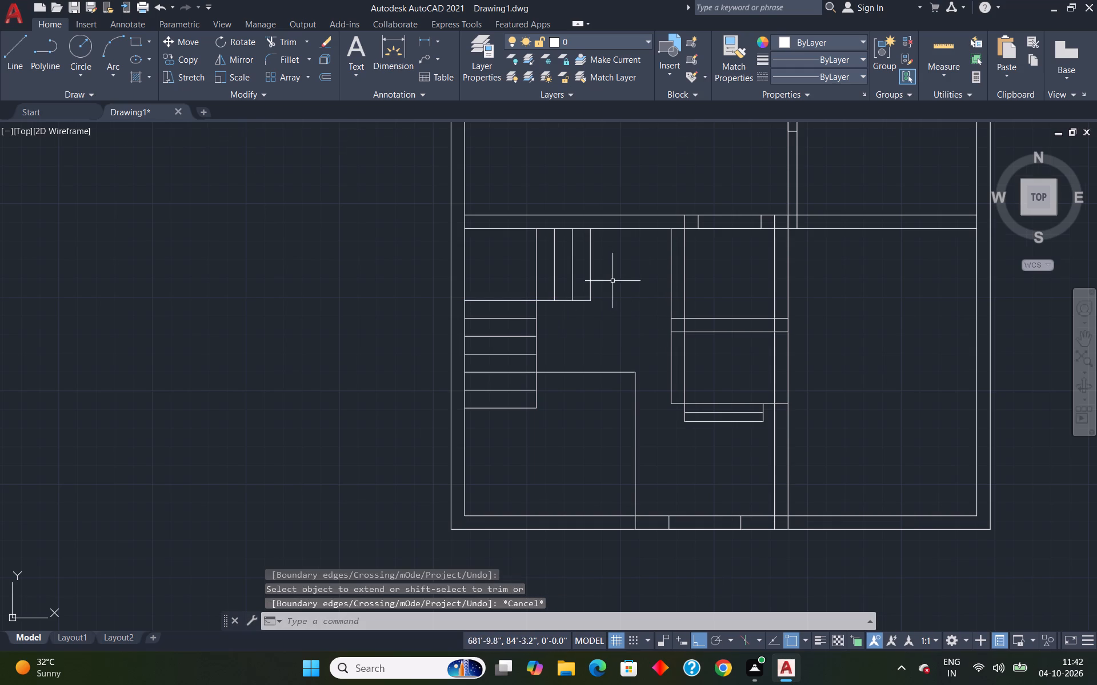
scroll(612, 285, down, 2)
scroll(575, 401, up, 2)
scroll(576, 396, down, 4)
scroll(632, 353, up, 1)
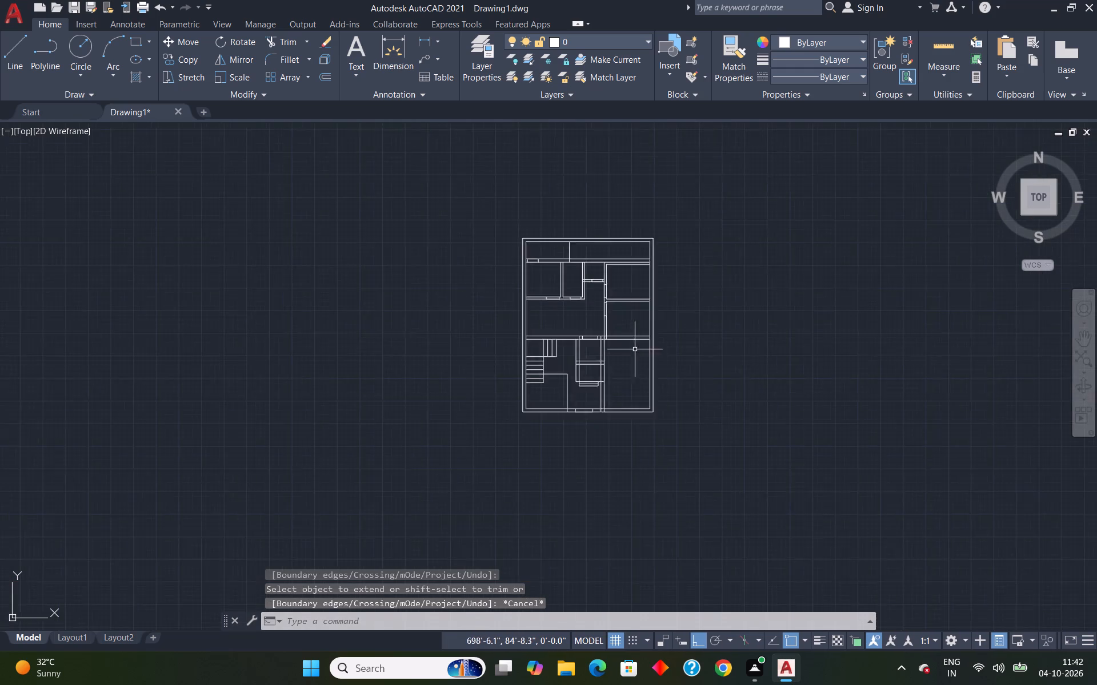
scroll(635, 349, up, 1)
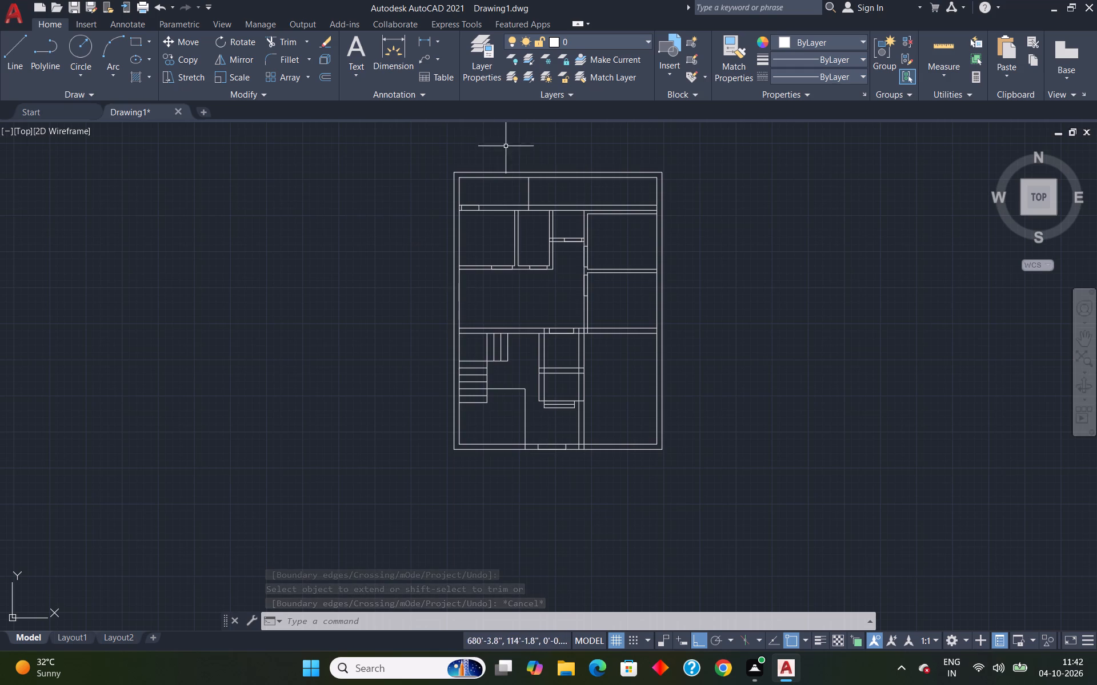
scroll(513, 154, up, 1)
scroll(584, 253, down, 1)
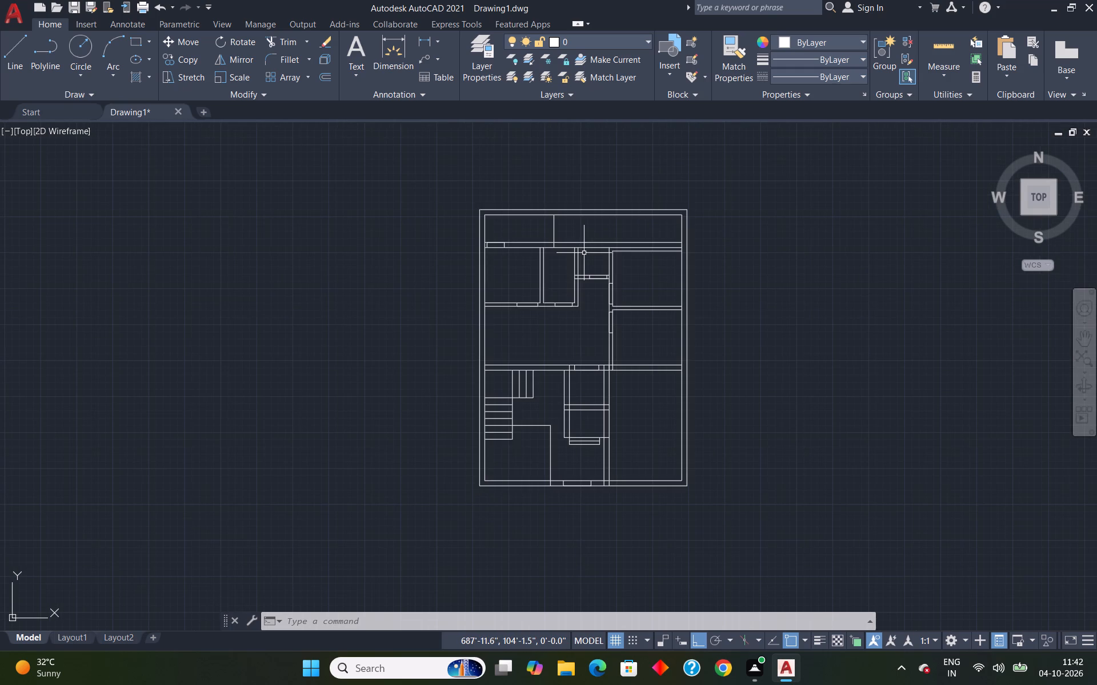
Insert the Door - Metric block from the architectural tool palette into the empty space left of the floor plan.
text(tp)
key(Return)
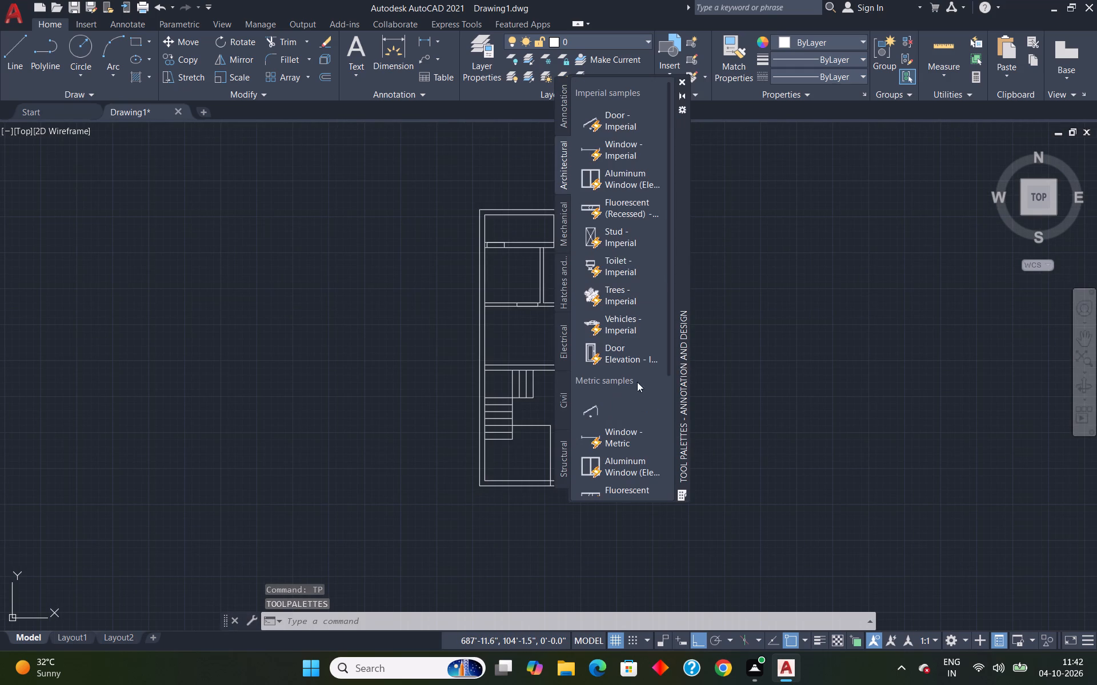
drag(630, 412, 231, 414)
key(Escape)
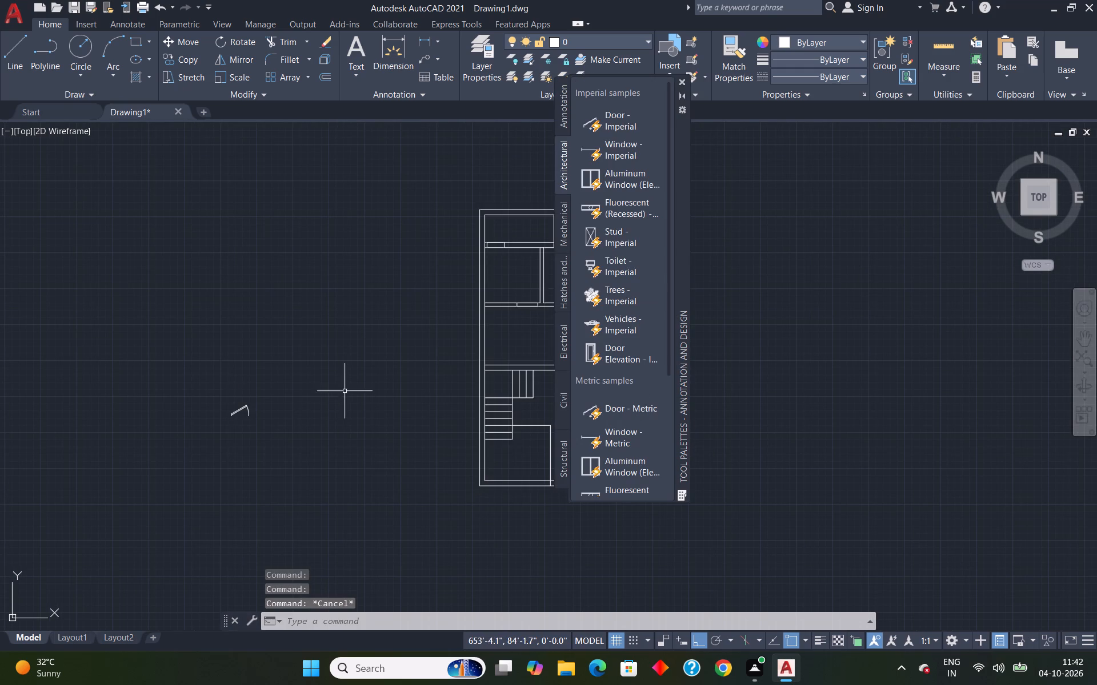
click(678, 82)
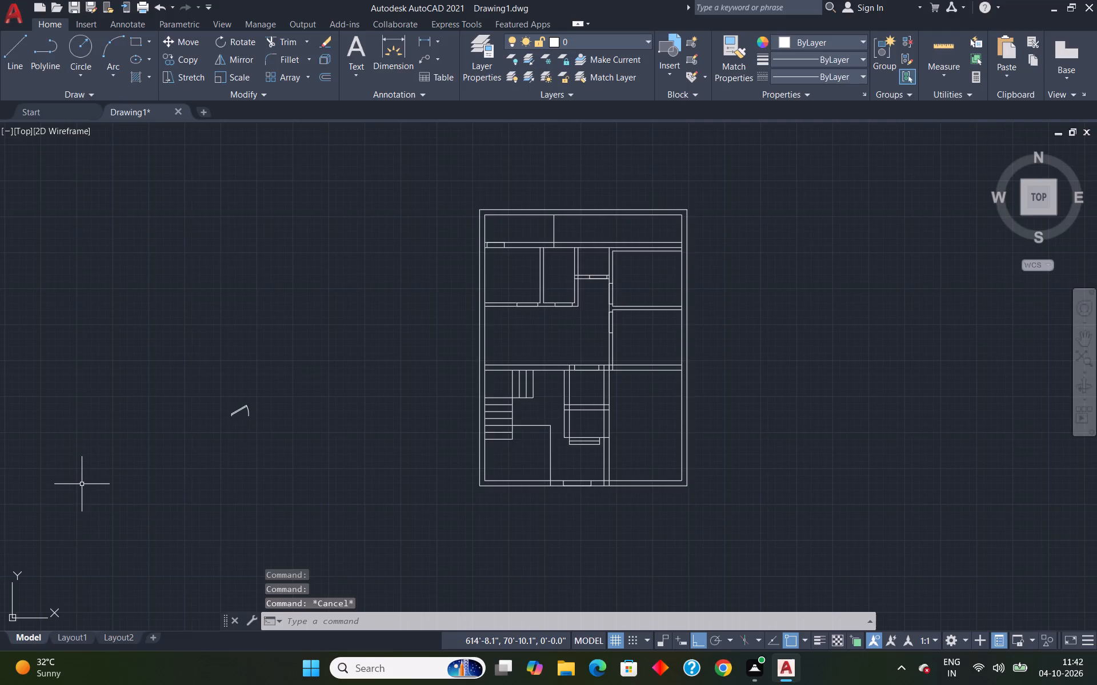
Set the inserted door's opening angle to Open 90º.
click(239, 409)
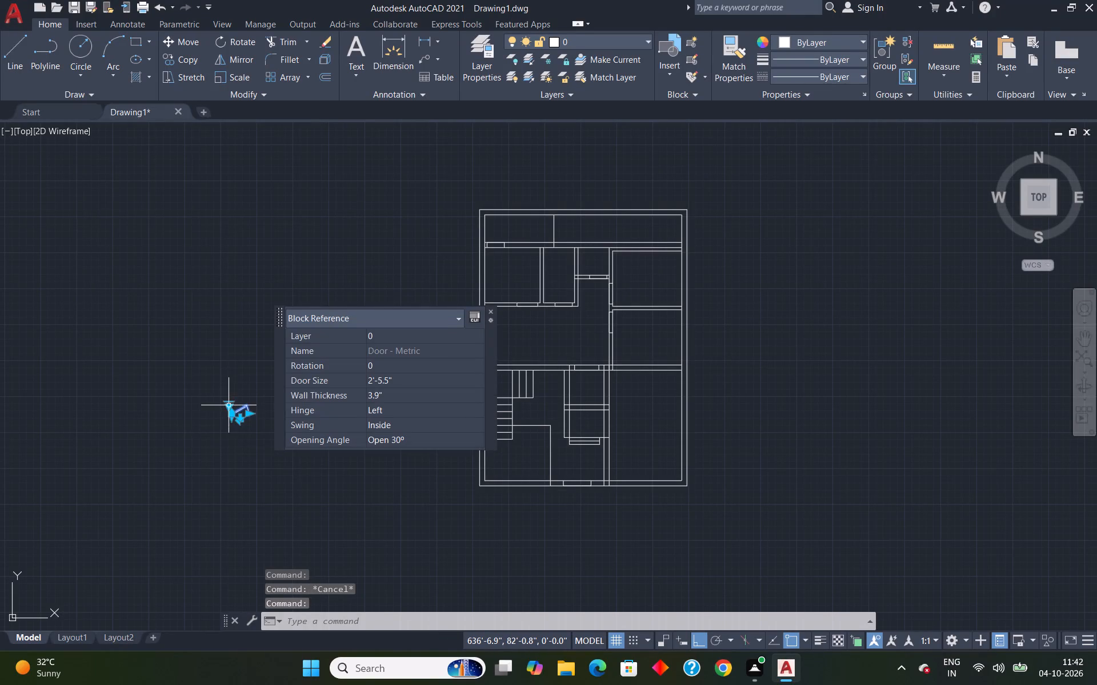
click(229, 406)
click(271, 461)
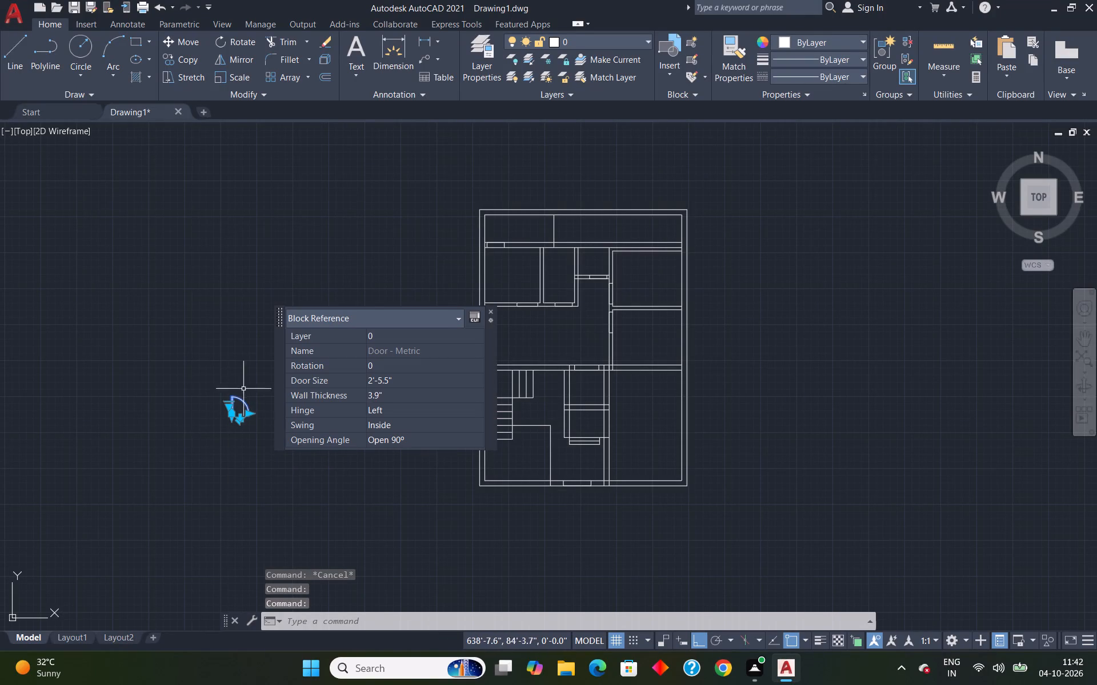
key(Escape)
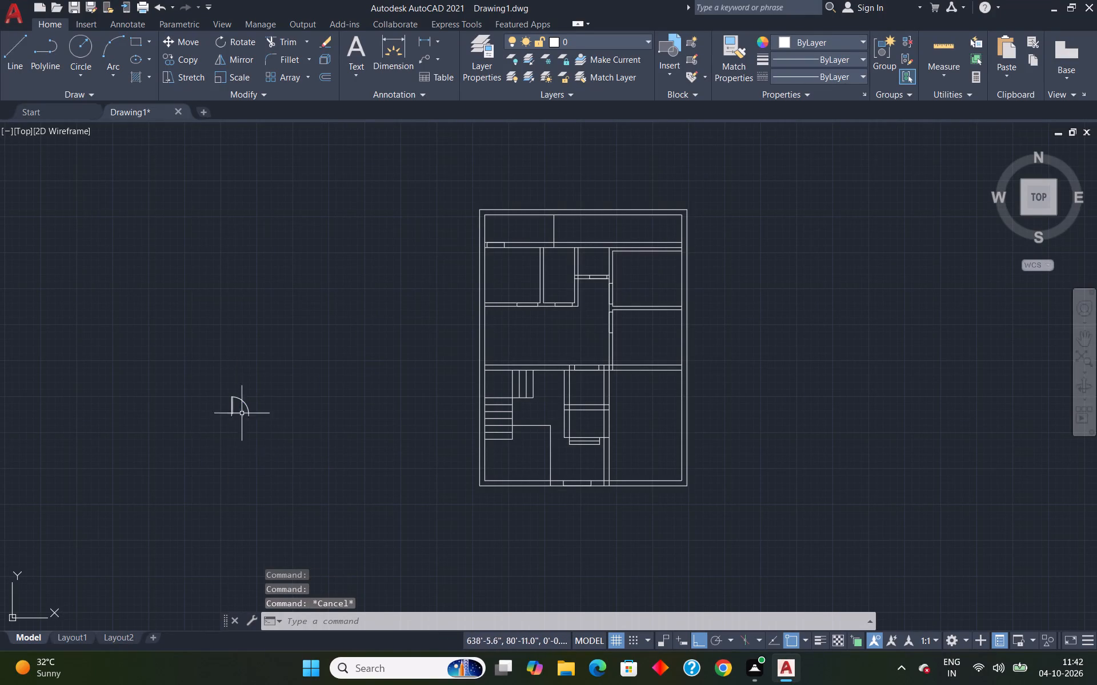
Scale the door by reference from its lower hinge-side end, picking its full width and making it 3'.
scroll(230, 410, up, 6)
click(335, 365)
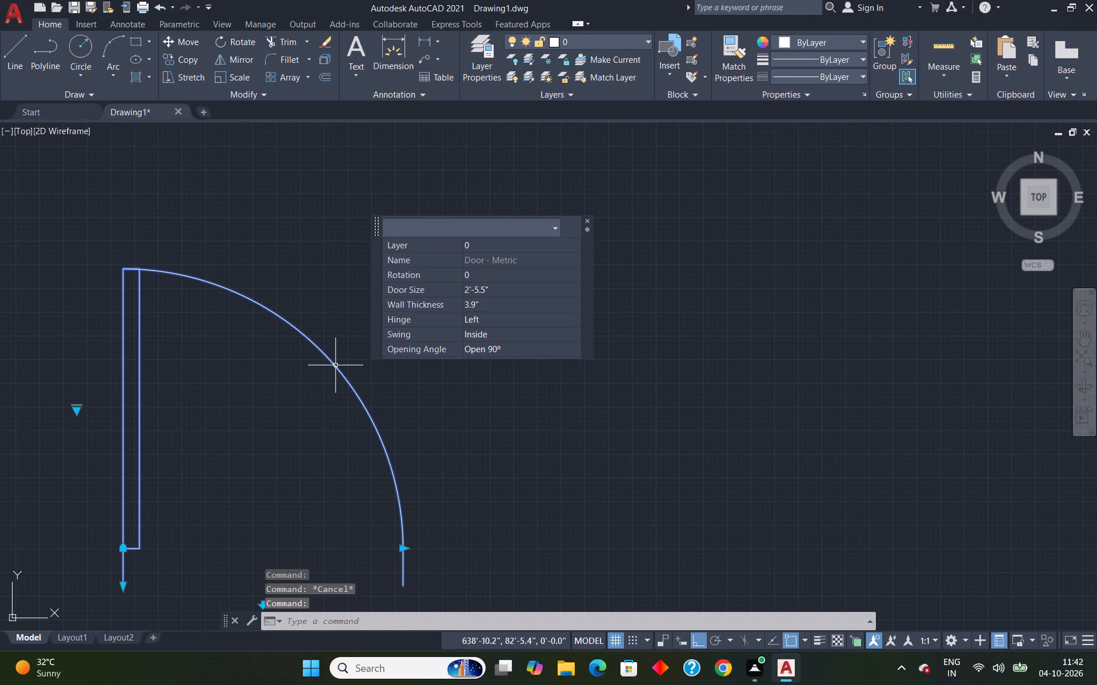
text(sc)
key(Return)
scroll(334, 368, down, 4)
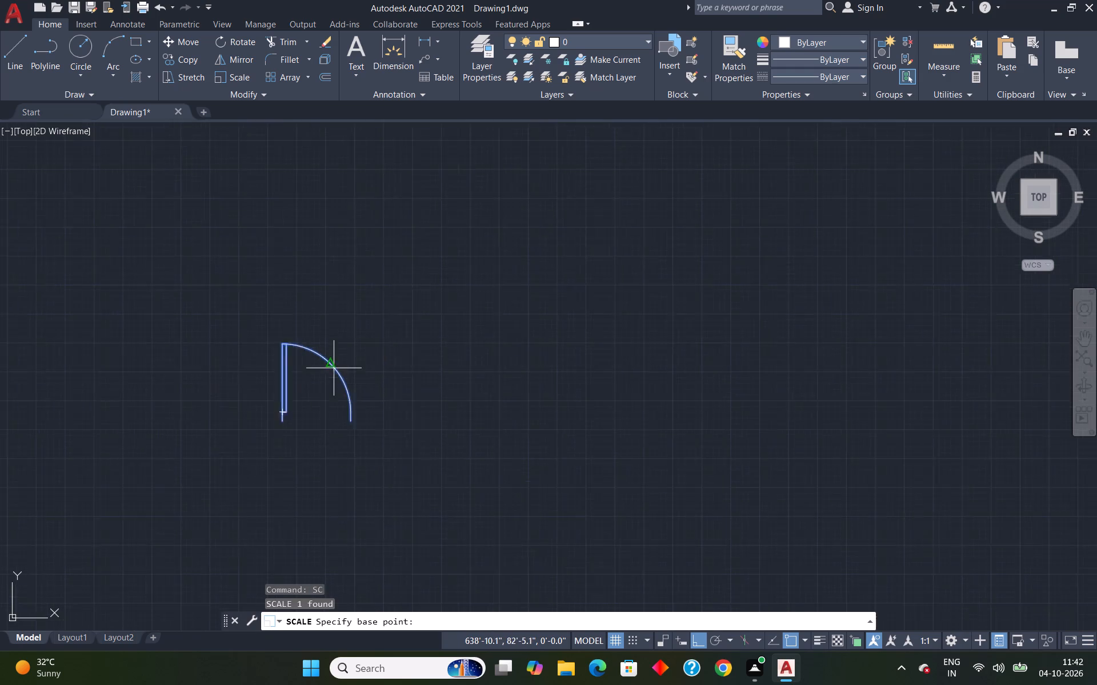
scroll(310, 393, up, 3)
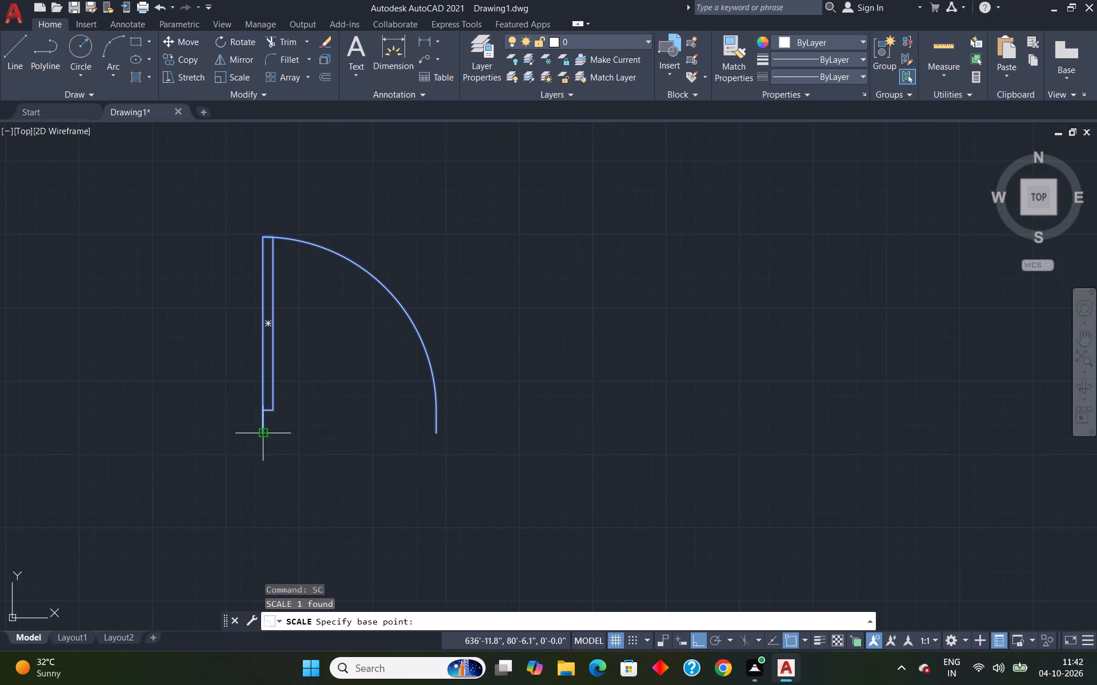
click(265, 429)
key(r)
key(Return)
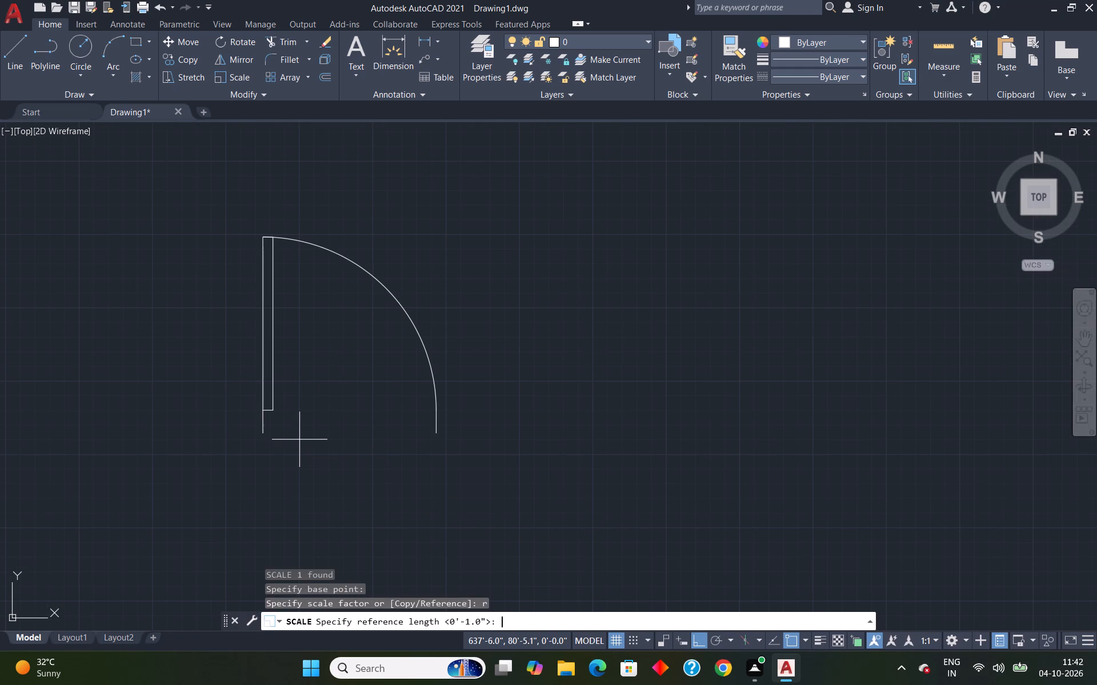
click(259, 431)
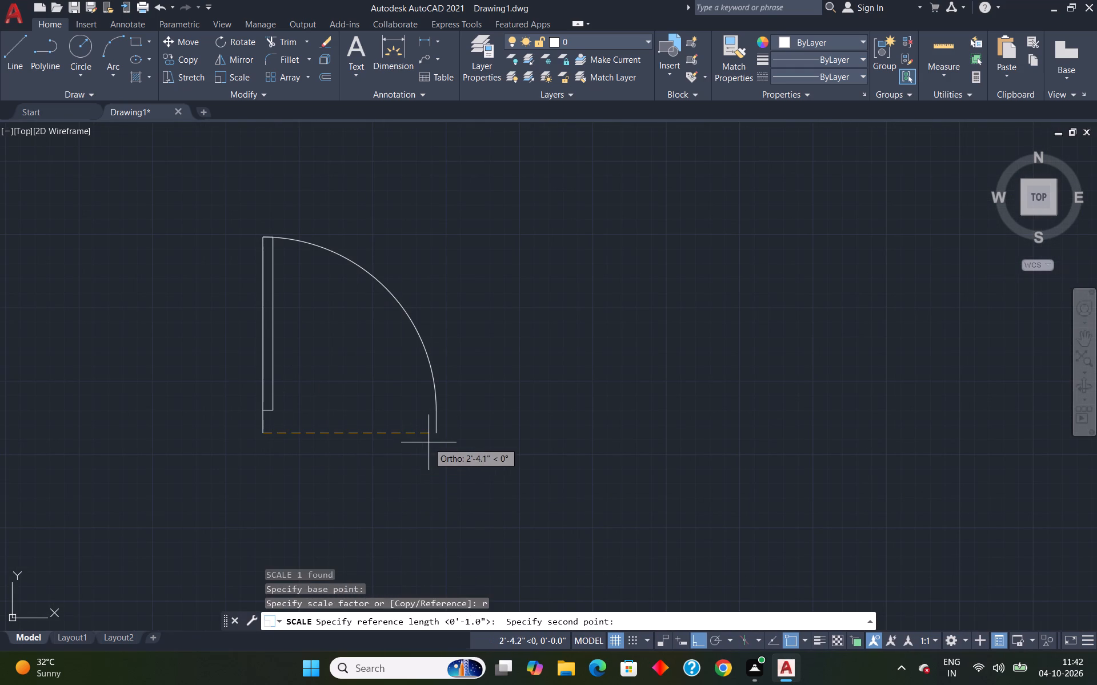
click(441, 434)
text(3')
key(Return)
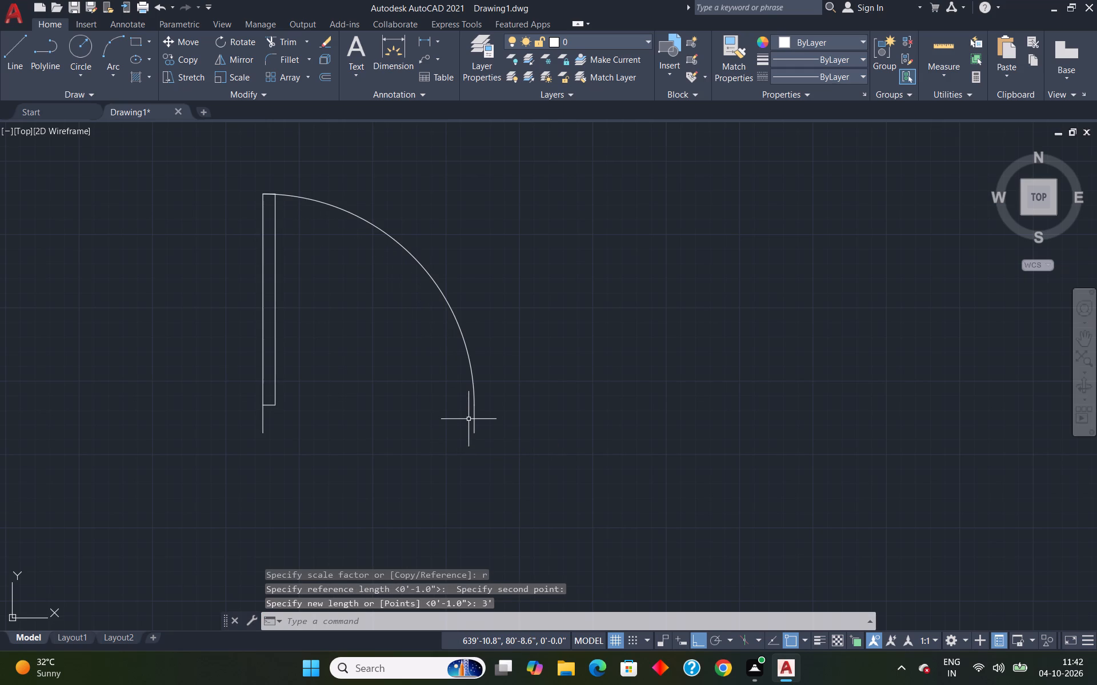
Rotate the door to 270° about its lower hinge-side end so the leaf lies horizontal.
click(471, 367)
text(ro)
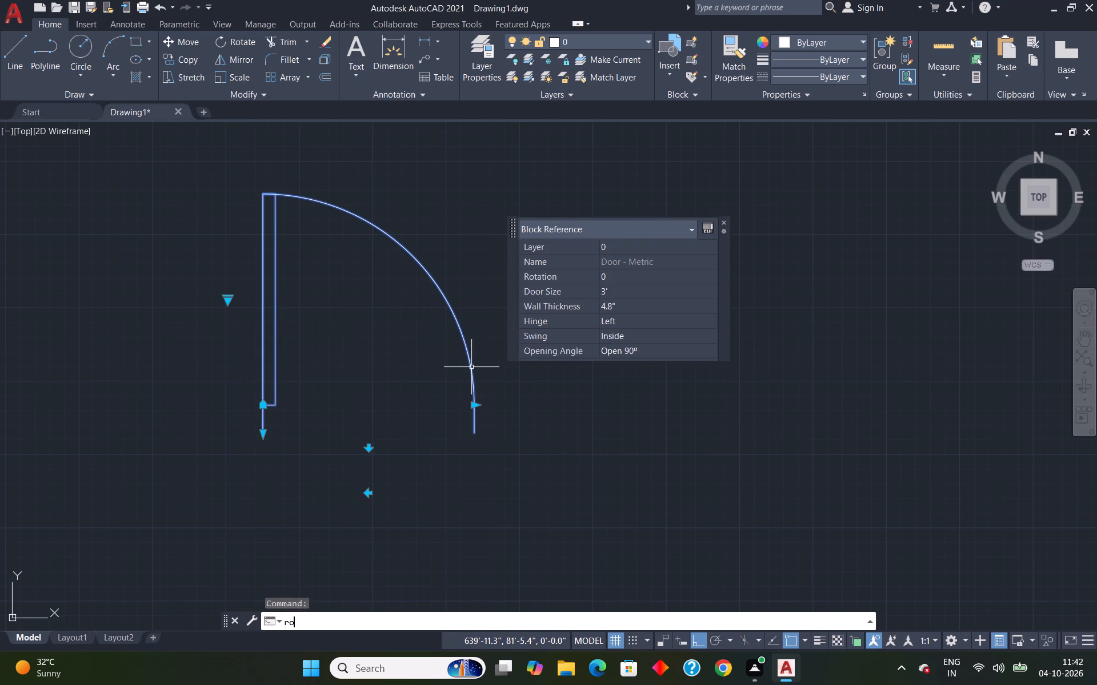
key(Return)
click(262, 436)
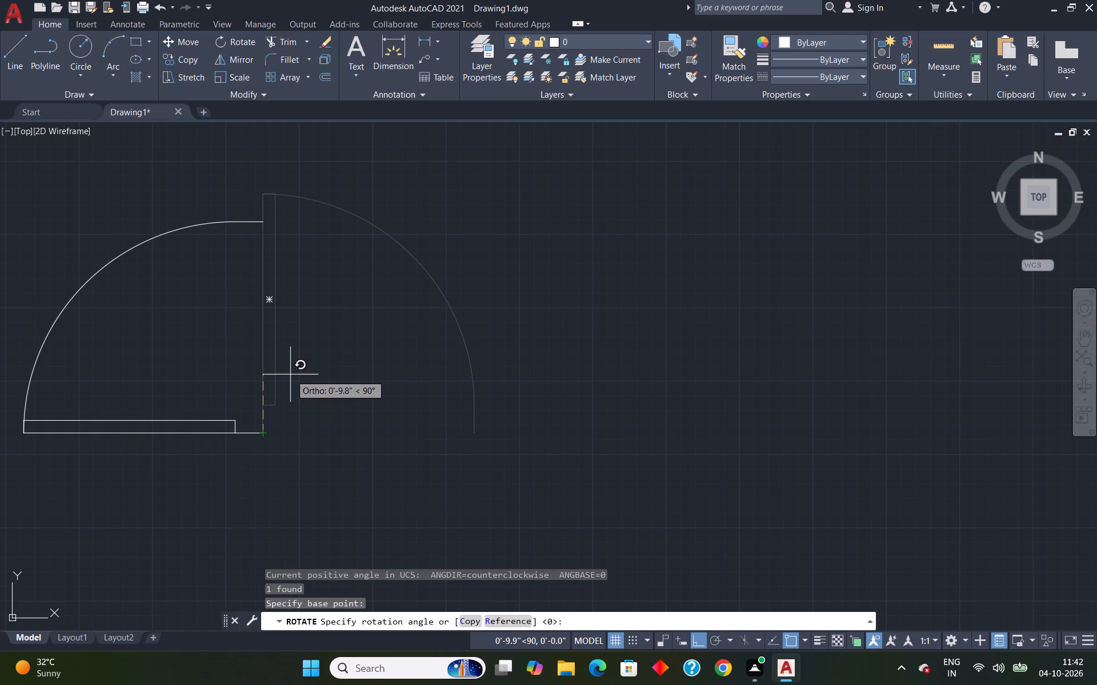
click(226, 472)
Mirror the door about the horizontal line through its hinge end, keeping the original.
scroll(318, 374, down, 6)
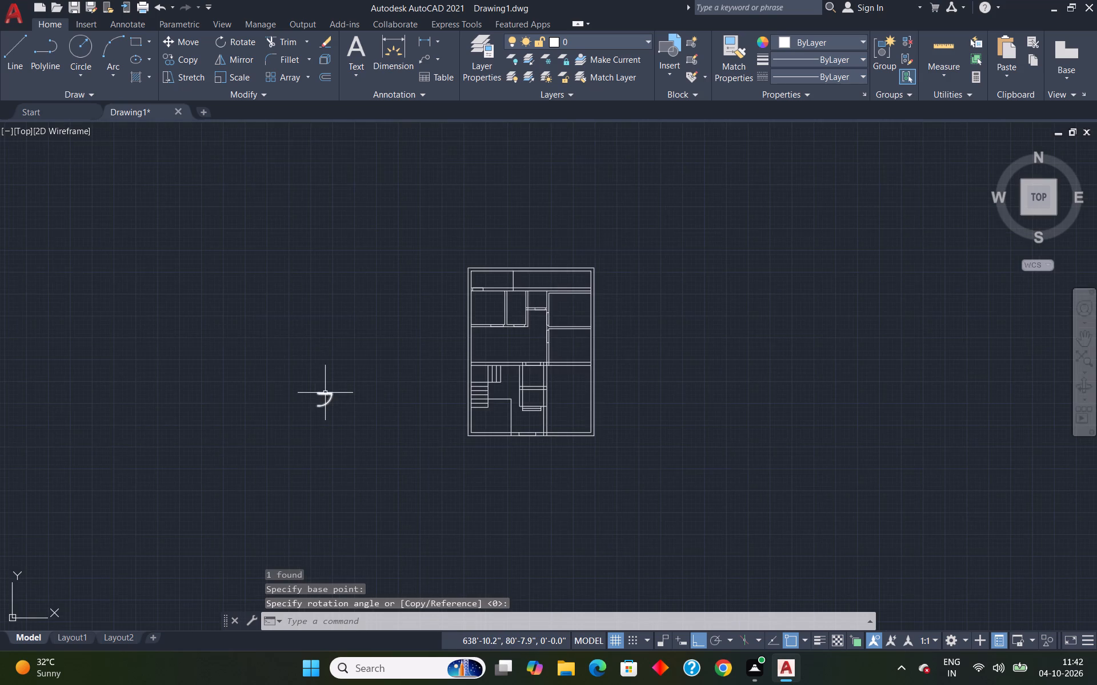
scroll(325, 393, up, 3)
click(342, 416)
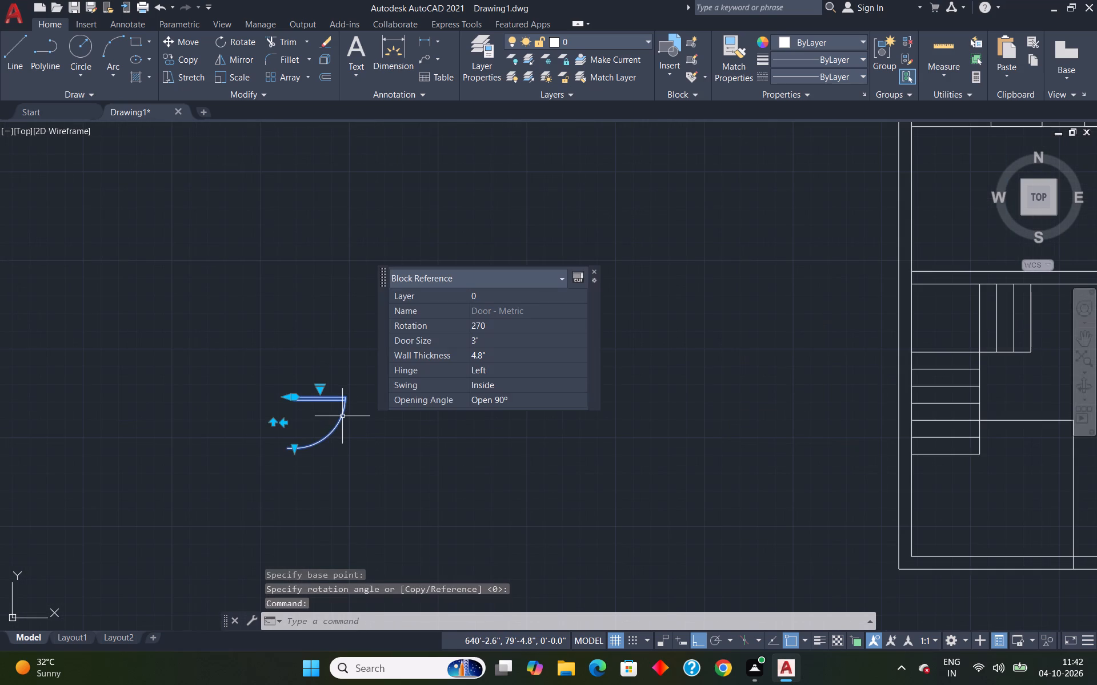
text(mi)
key(Return)
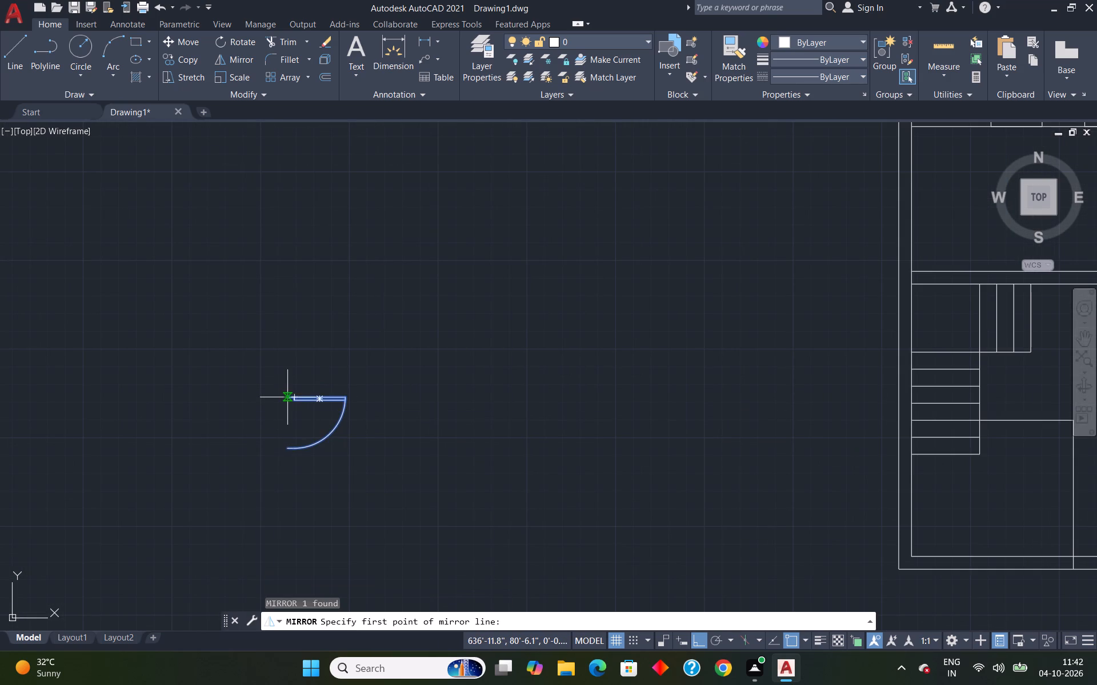
click(285, 397)
click(470, 398)
key(space)
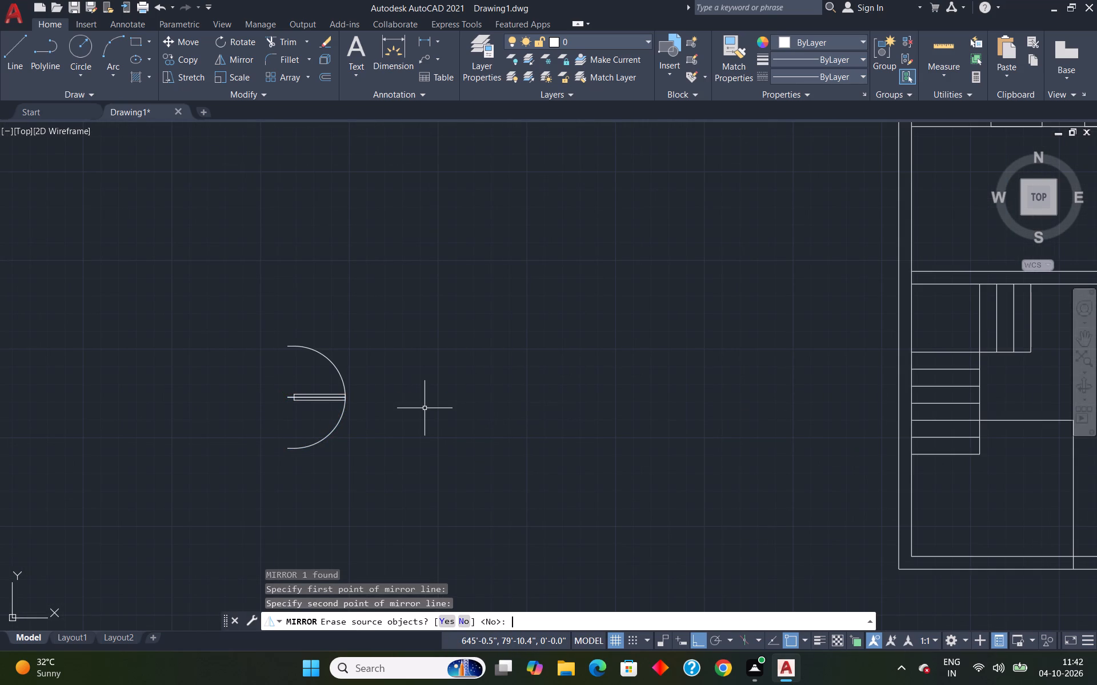
Copy the upper door by its hinge end to the lower end of the left-wall opening in the upper right-hand room.
scroll(335, 409, up, 4)
click(384, 312)
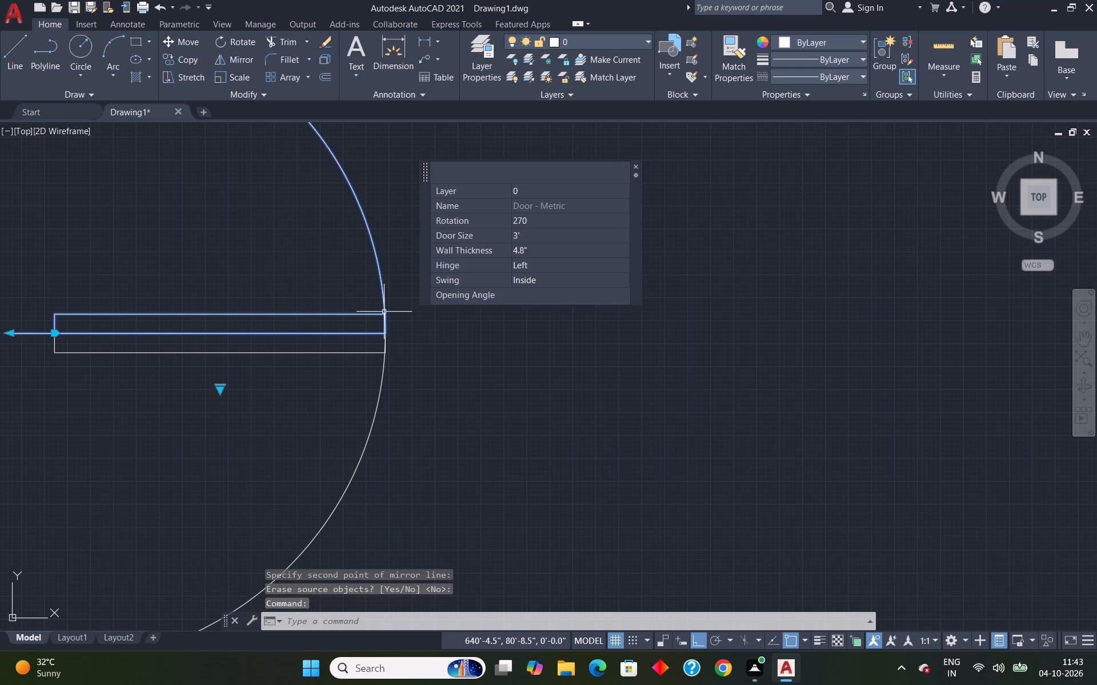
key(c)
key(o)
key(Return)
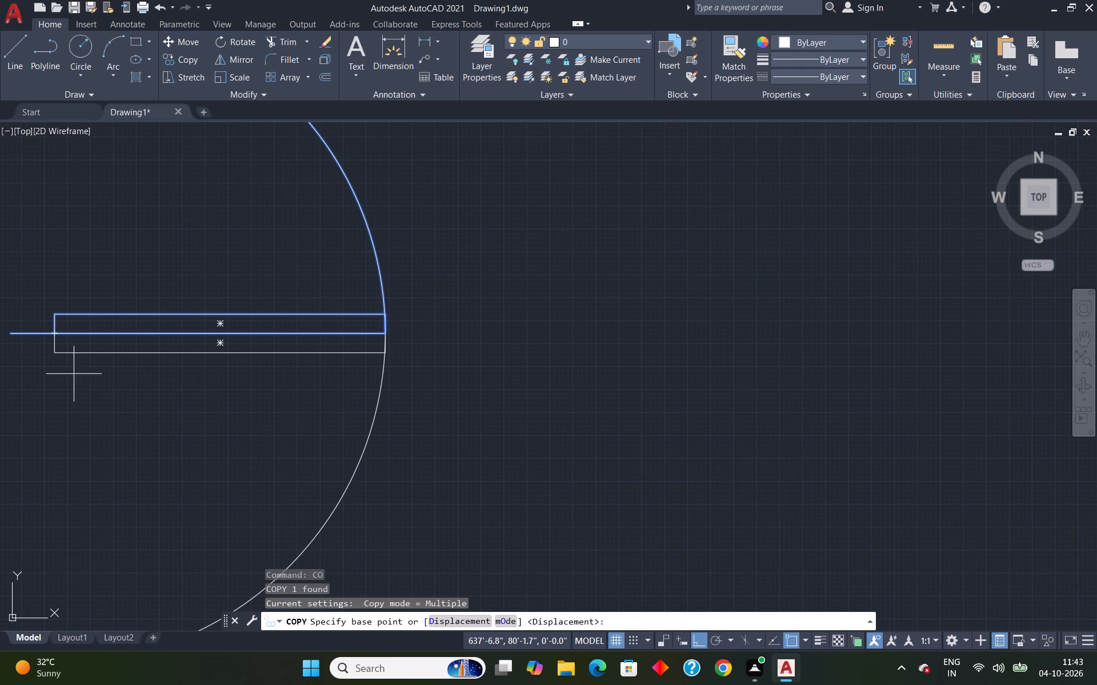
scroll(9, 335, up, 2)
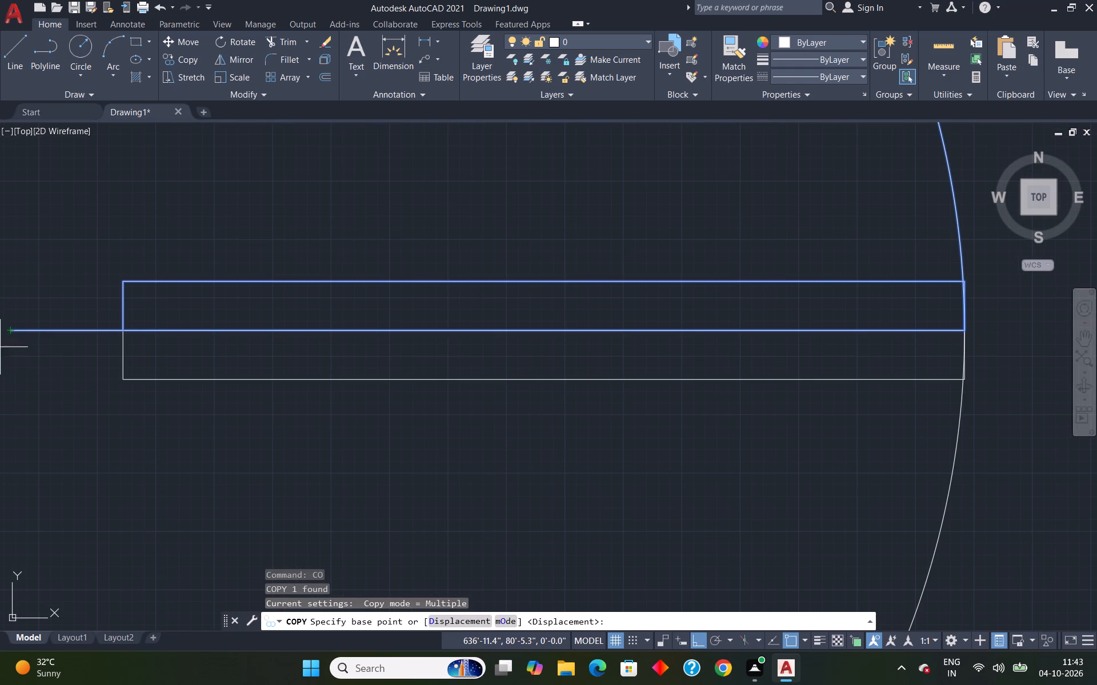
click(10, 333)
scroll(66, 346, down, 9)
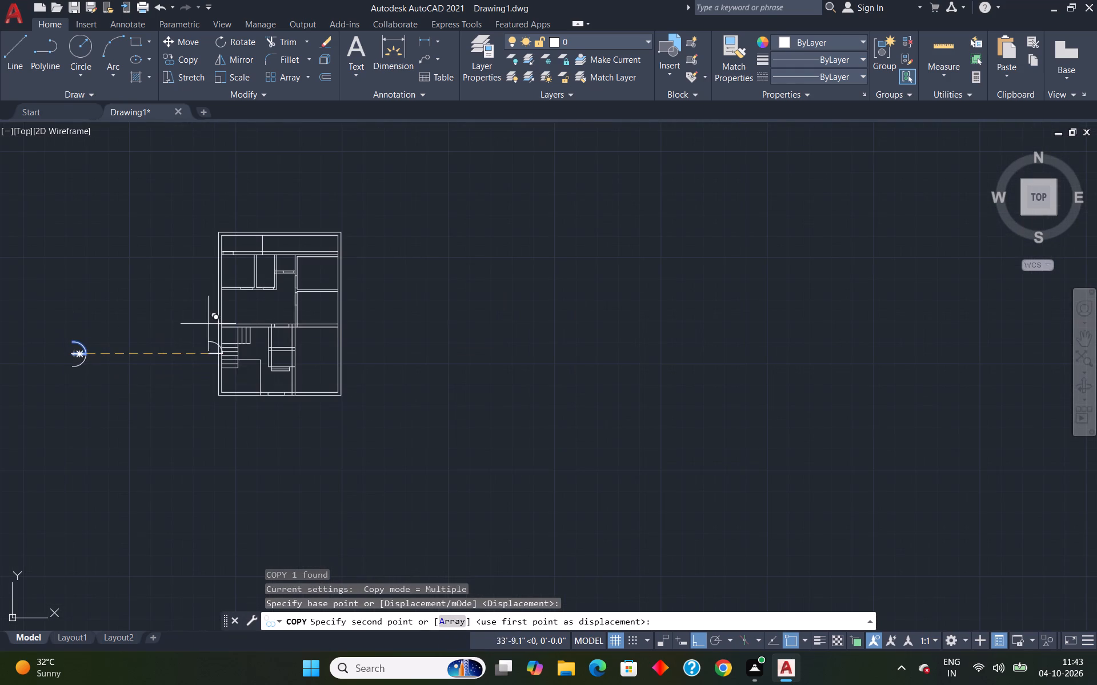
scroll(292, 281, up, 5)
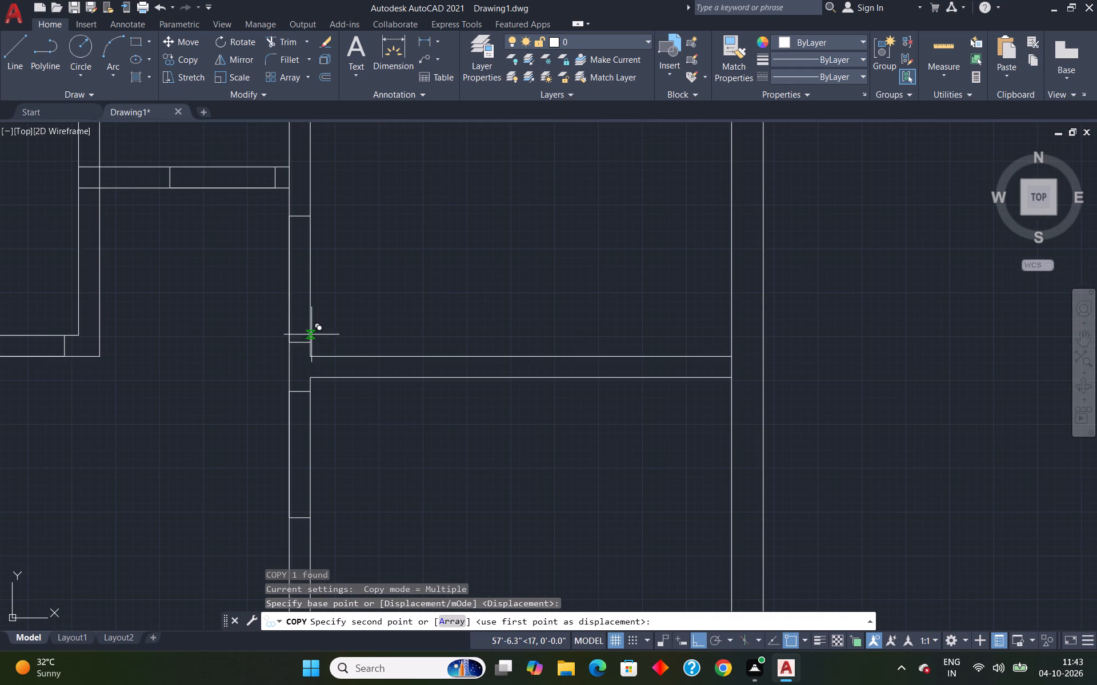
click(311, 340)
scroll(315, 341, down, 5)
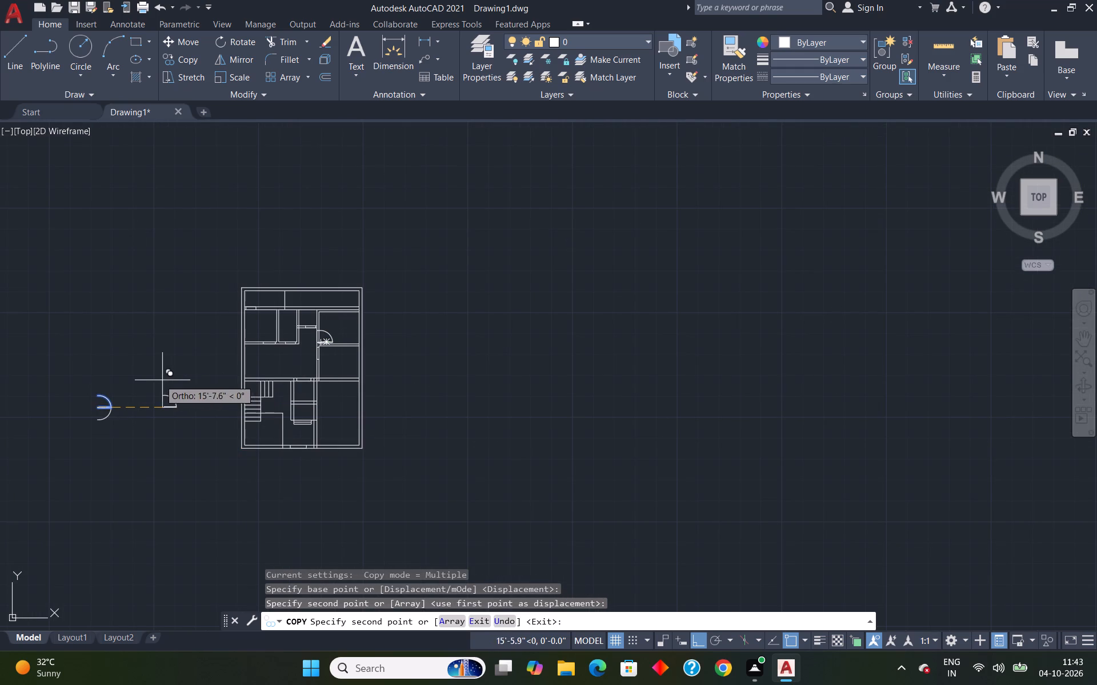
key(space)
Copy the lower door by its hinge end to the upper end of the left-wall opening in the right-hand room just below.
scroll(75, 428, up, 4)
click(241, 374)
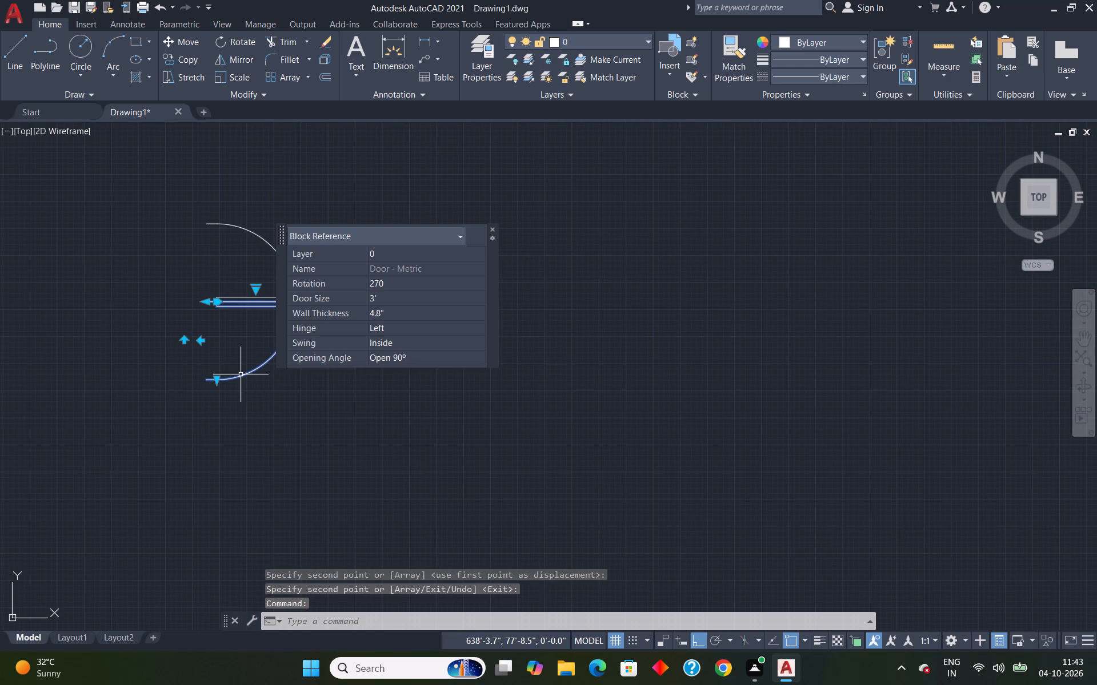
key(c)
key(o)
key(Return)
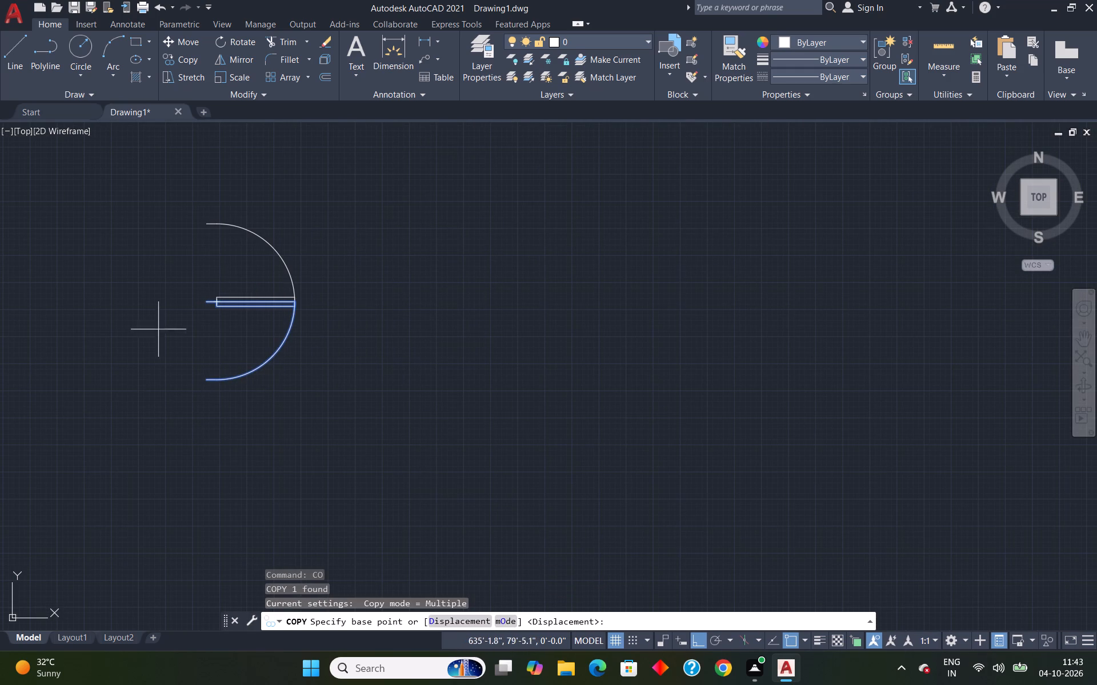
scroll(204, 306, up, 3)
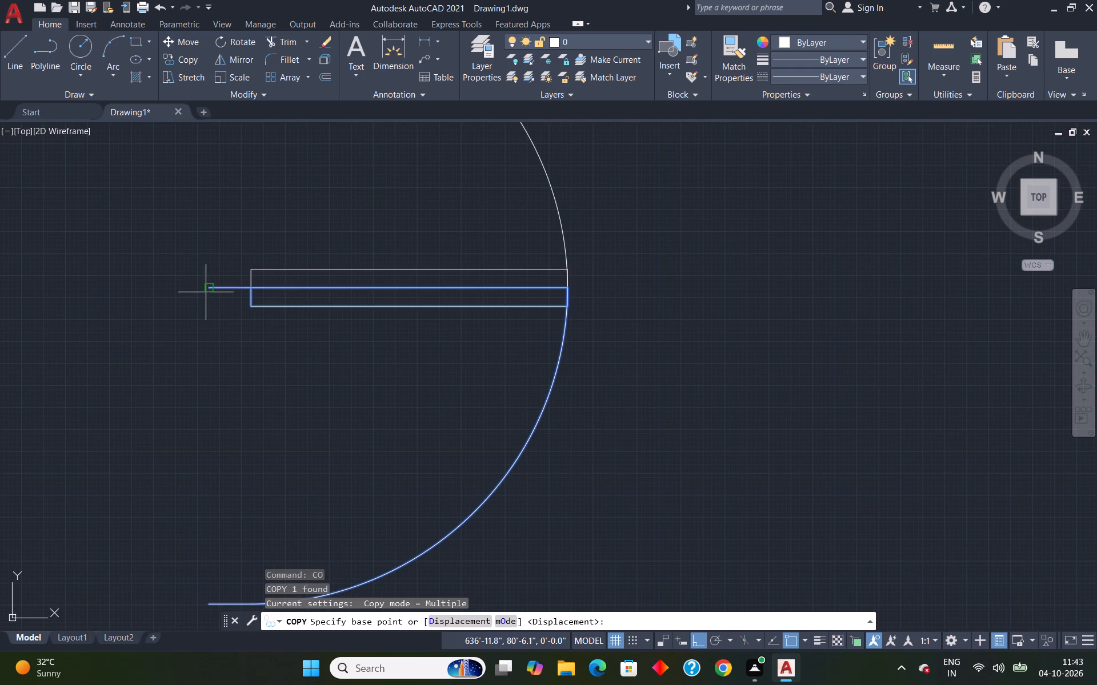
click(205, 288)
scroll(222, 313, down, 8)
scroll(375, 276, up, 4)
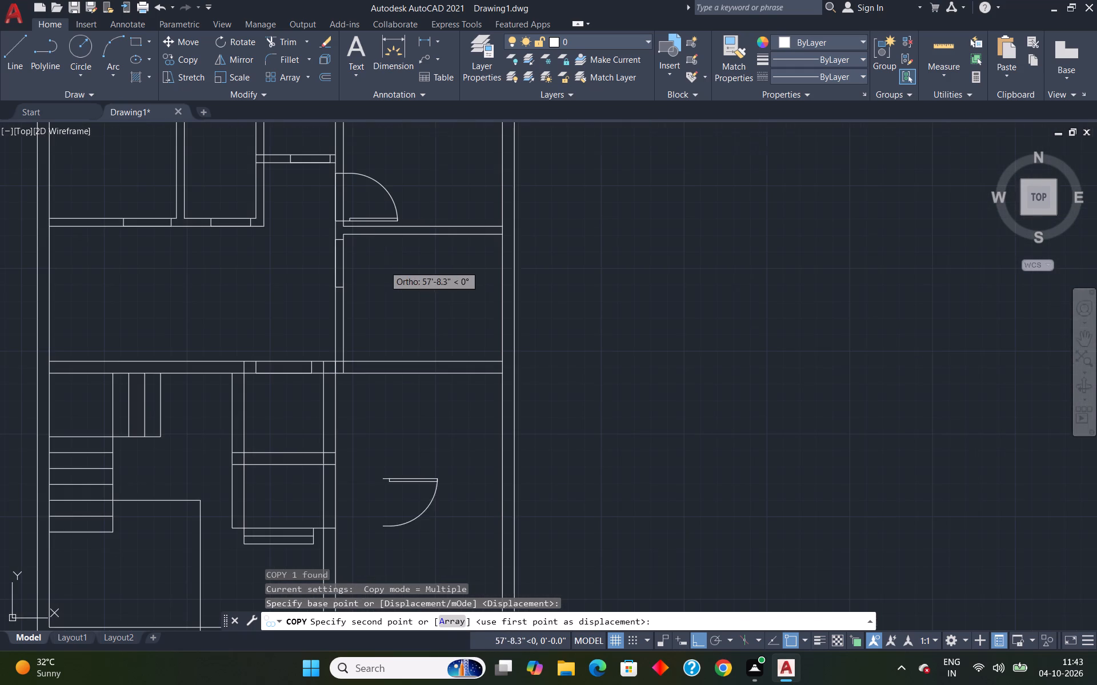
click(342, 241)
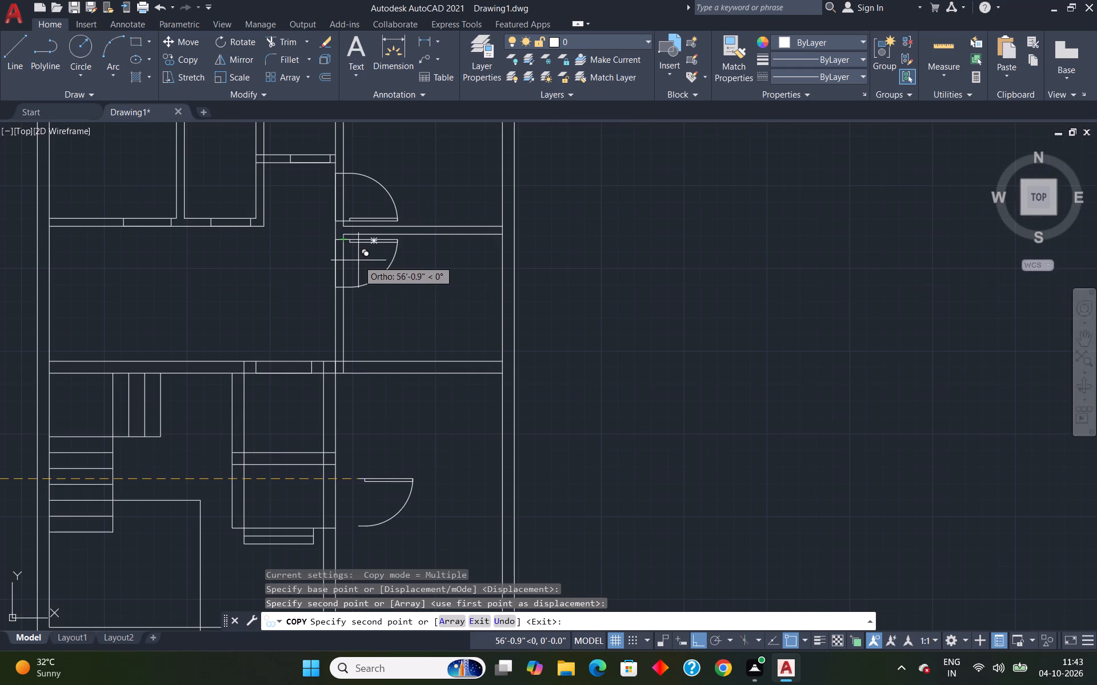
key(Escape)
Rotate the two source doors beside the plan 90° counterclockwise about their shared hinge end so the leaves point upward.
scroll(406, 283, down, 5)
scroll(370, 295, up, 4)
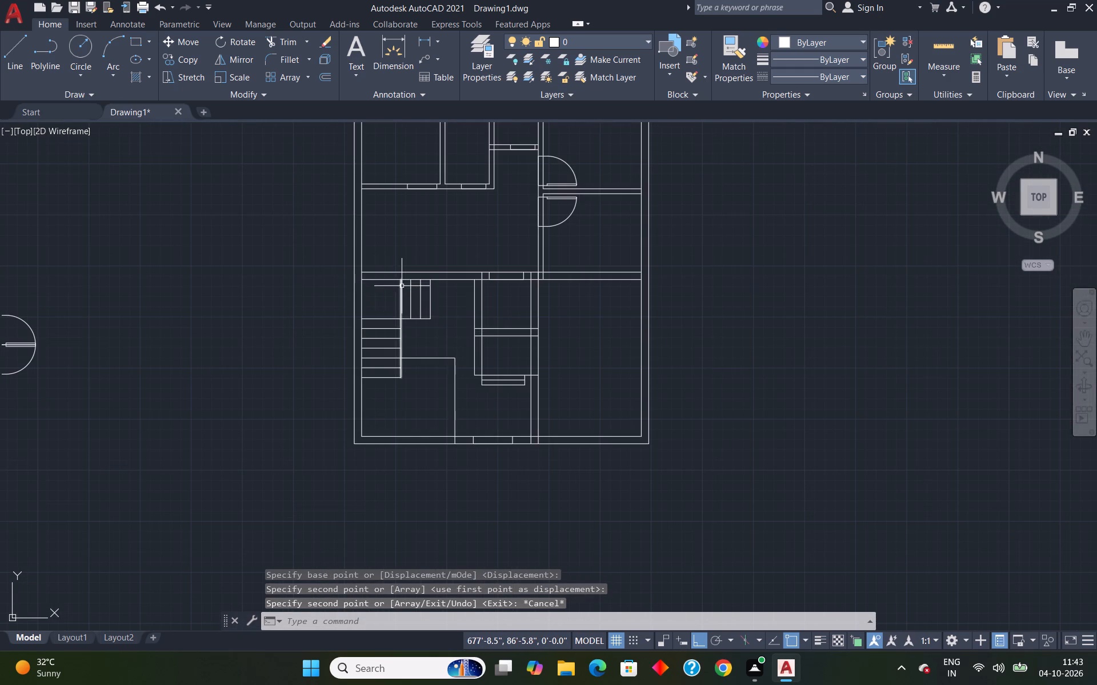
scroll(402, 259, down, 3)
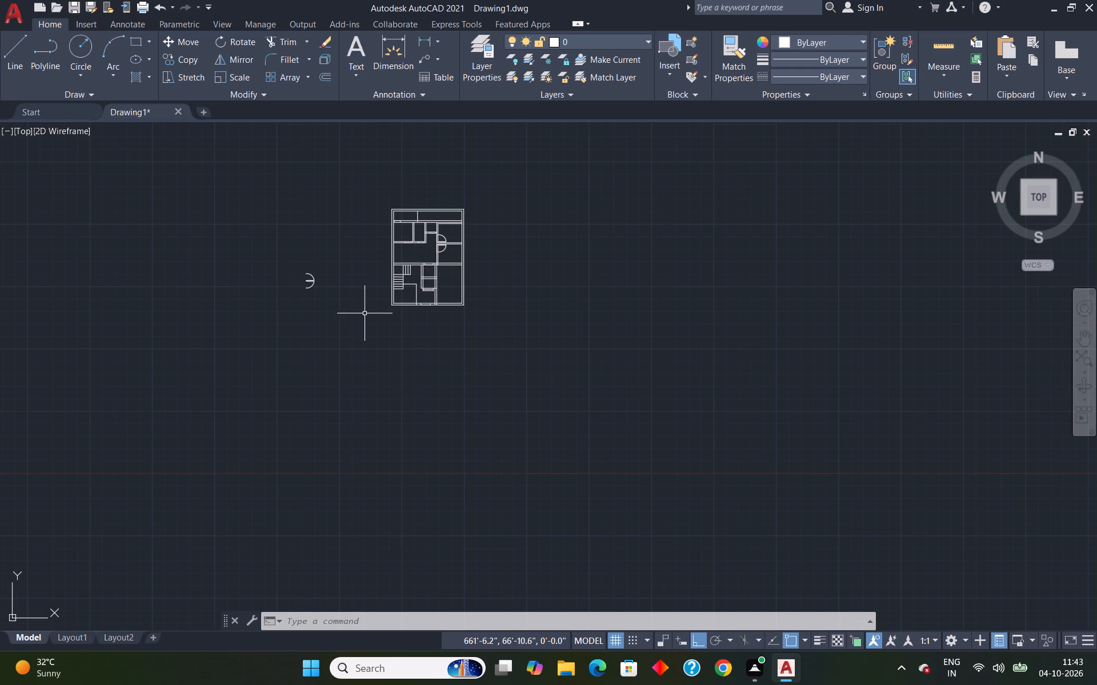
scroll(306, 278, up, 5)
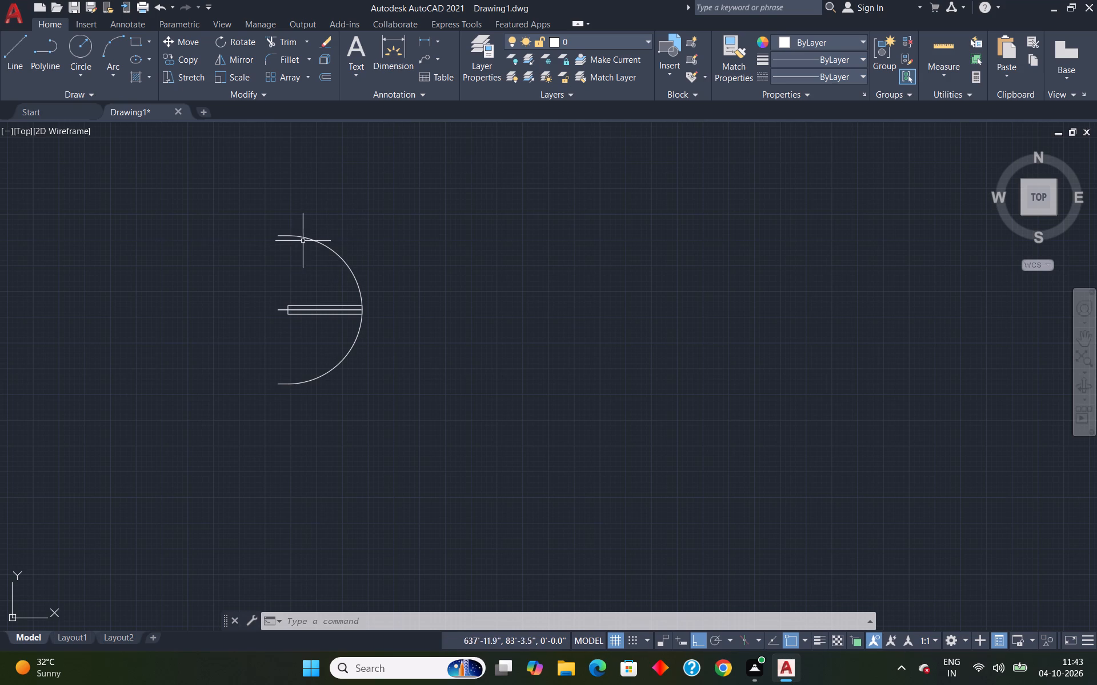
drag(263, 227, 283, 410)
drag(453, 233, 438, 232)
click(215, 410)
text(ro)
key(Return)
click(274, 315)
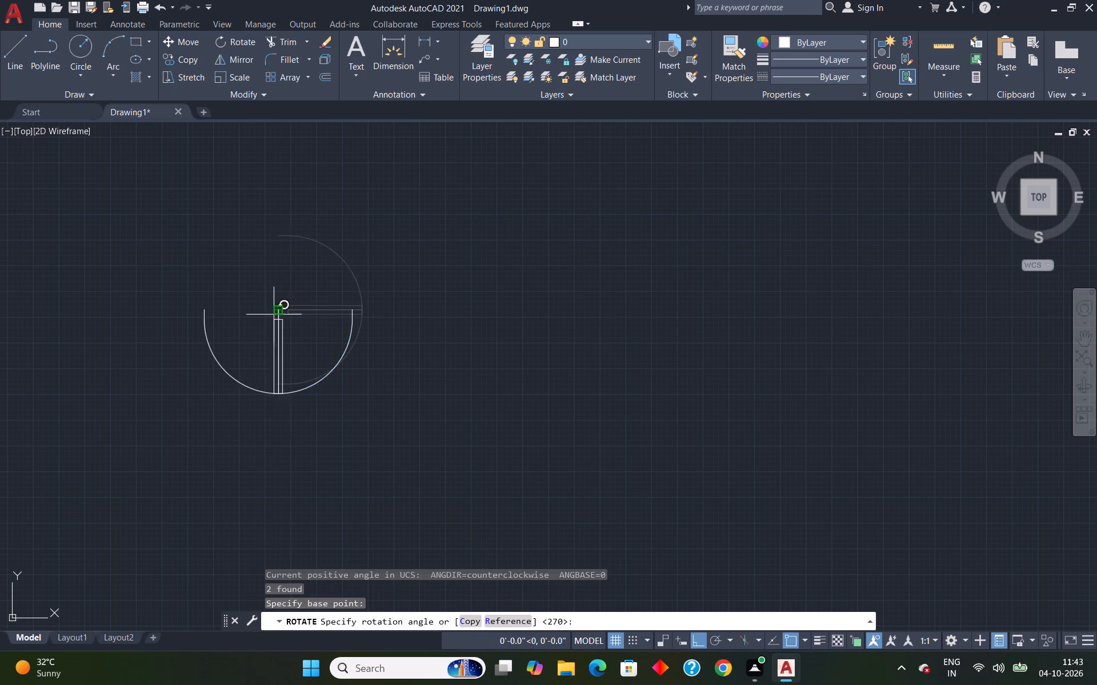
click(272, 207)
scroll(333, 245, up, 1)
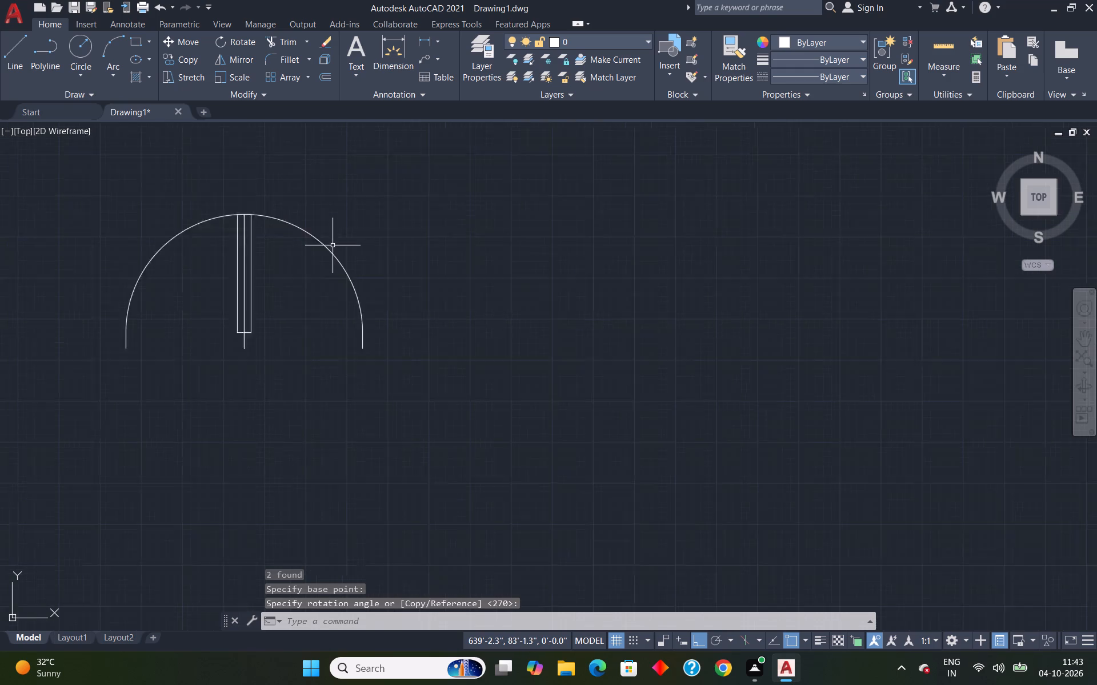
scroll(333, 245, up, 1)
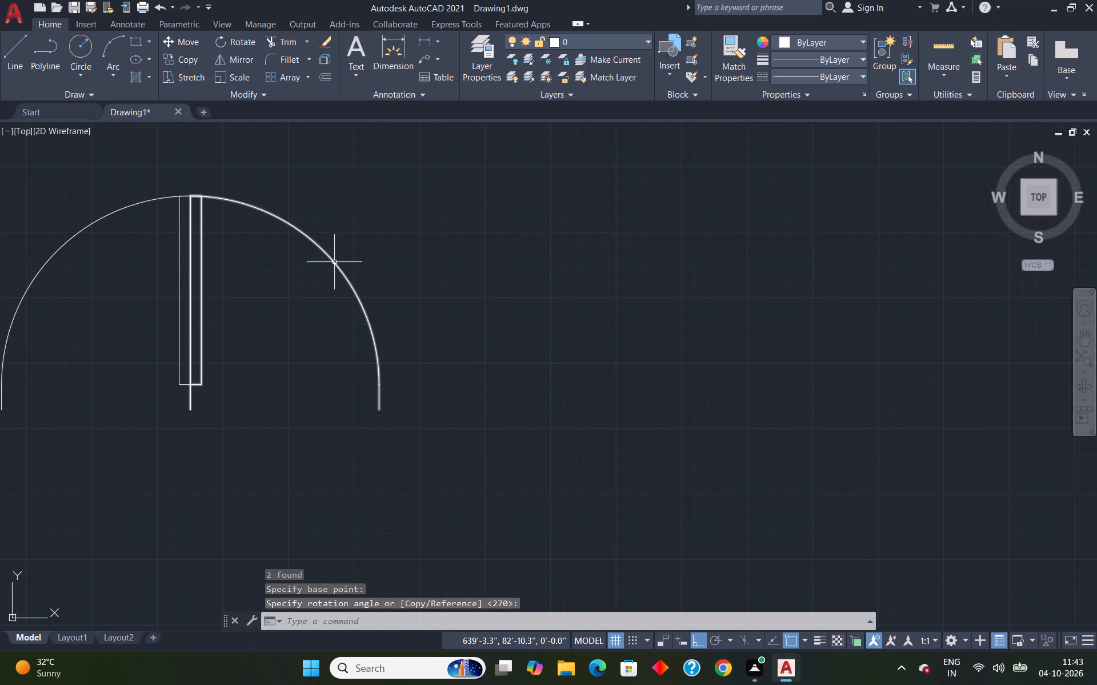
Scale the right-hand source door about its hinge end by reference, using its full width, to a new length of 2'6".
click(334, 263)
text(sc)
key(Return)
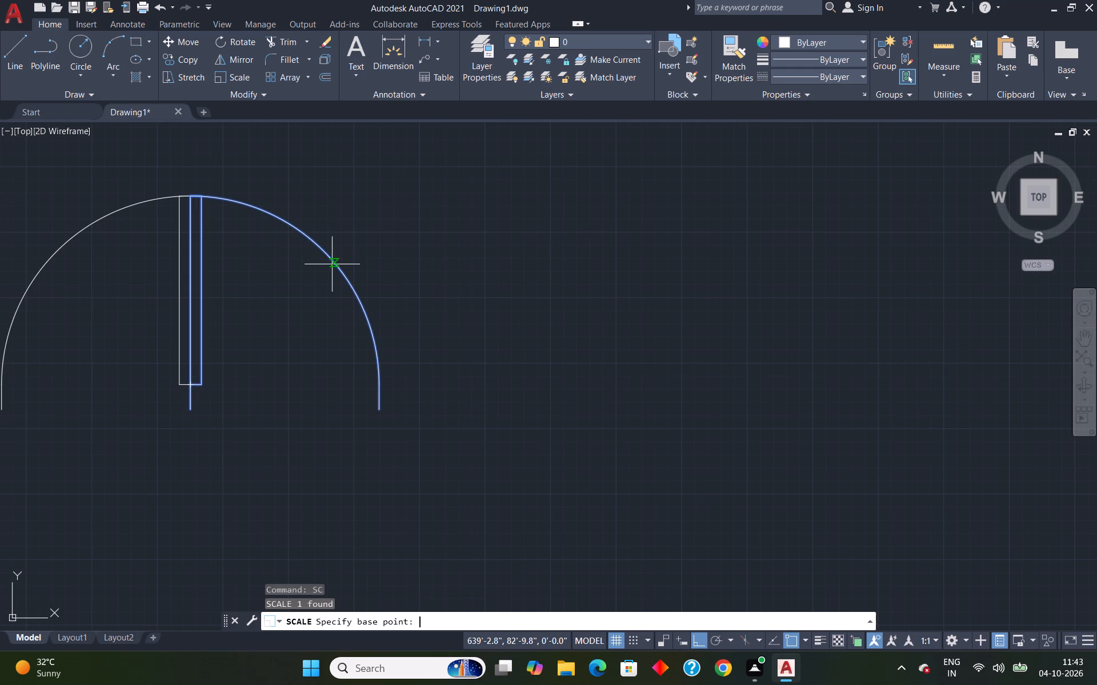
click(190, 411)
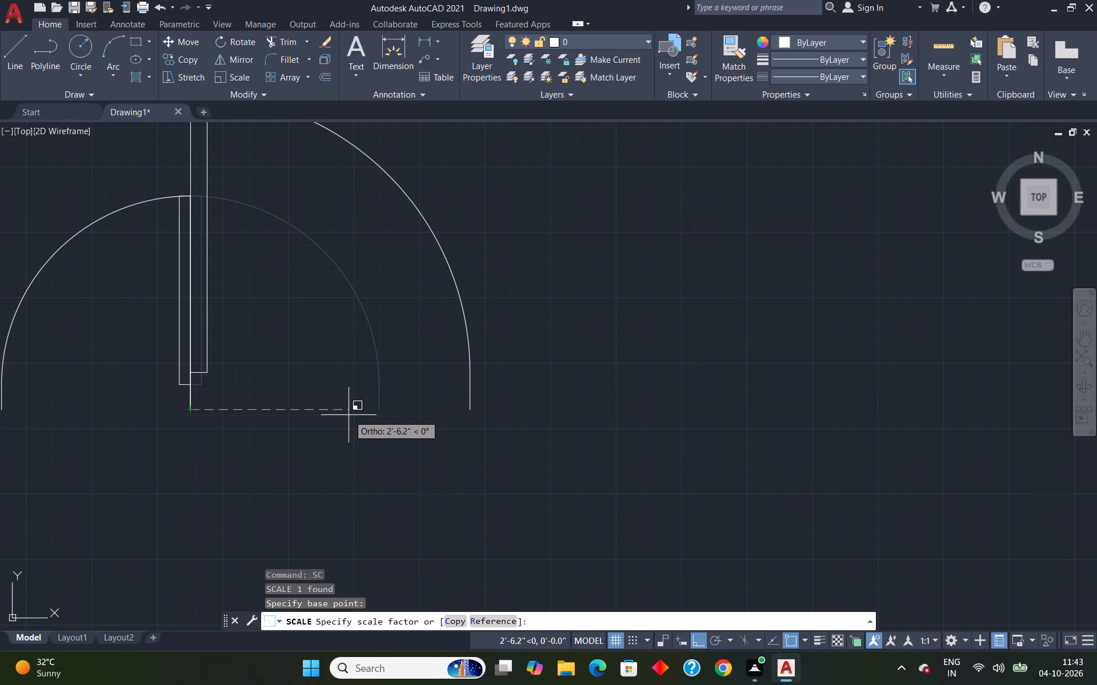
key(r)
key(Return)
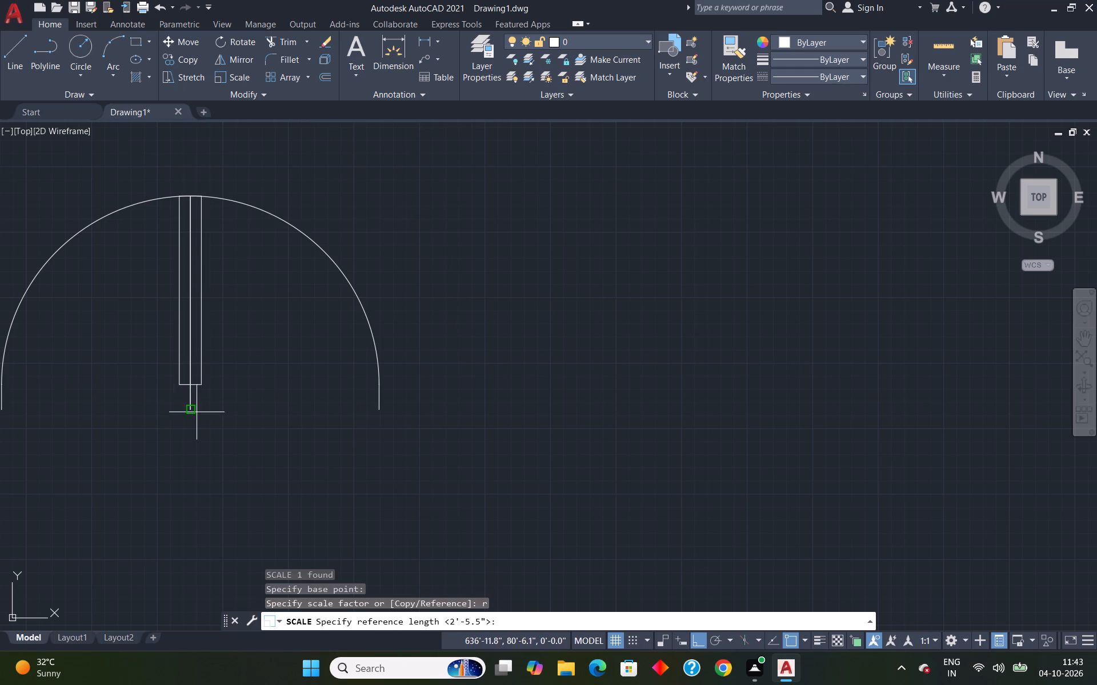
click(192, 411)
click(379, 413)
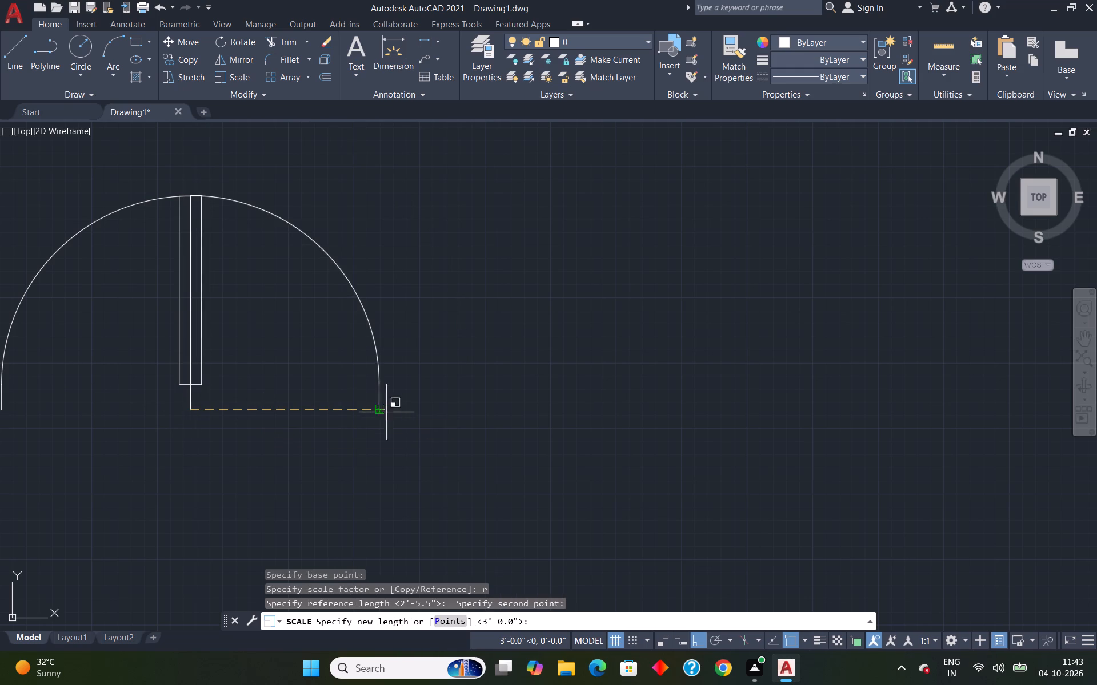
text(2'6")
key(Return)
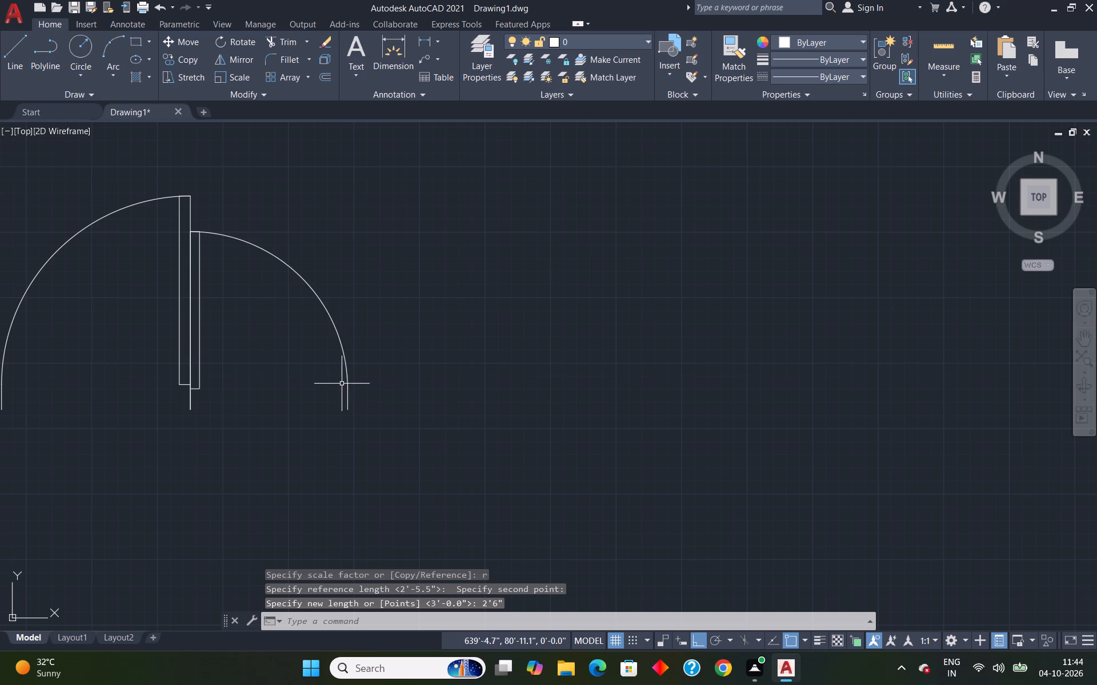
Move the 2'6" door horizontally to the right, clear of the larger source door.
click(347, 381)
key(m)
key(Return)
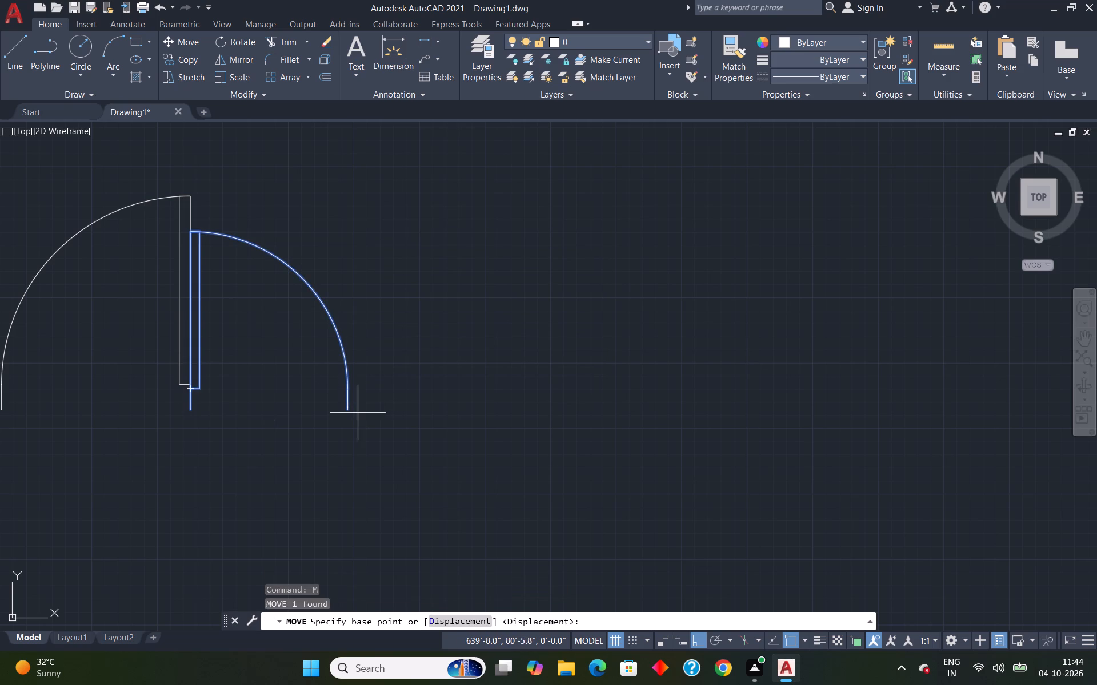
click(349, 412)
click(474, 412)
key(Escape)
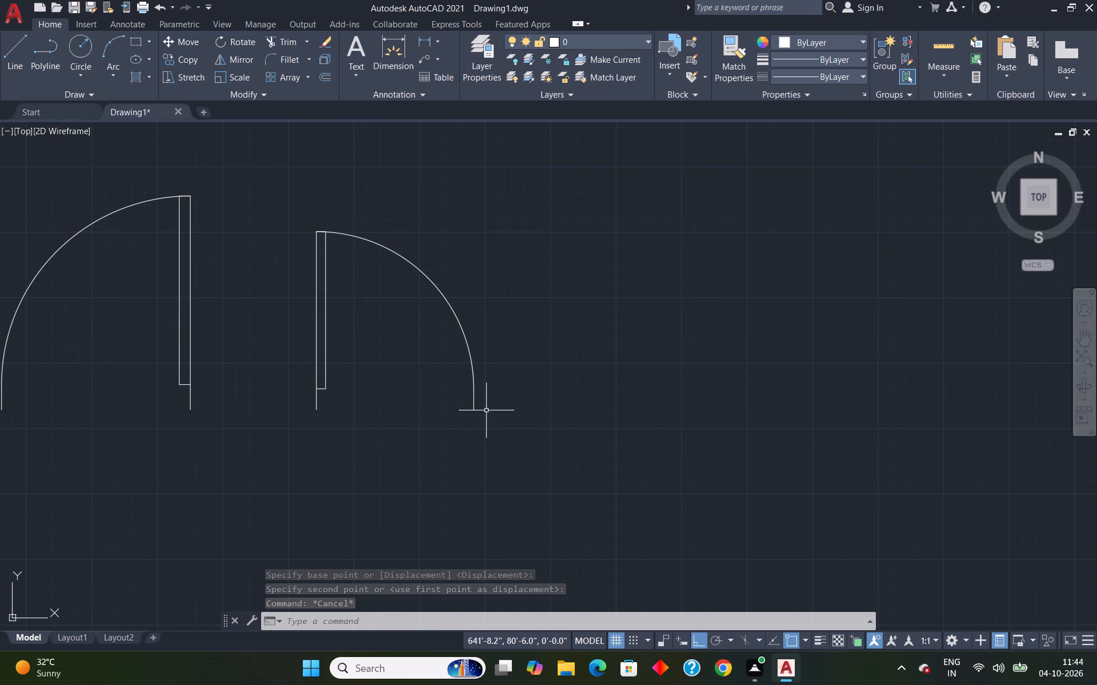
Mirror the 2'6" door about the vertical line through its free jamb end, keeping the original.
click(473, 393)
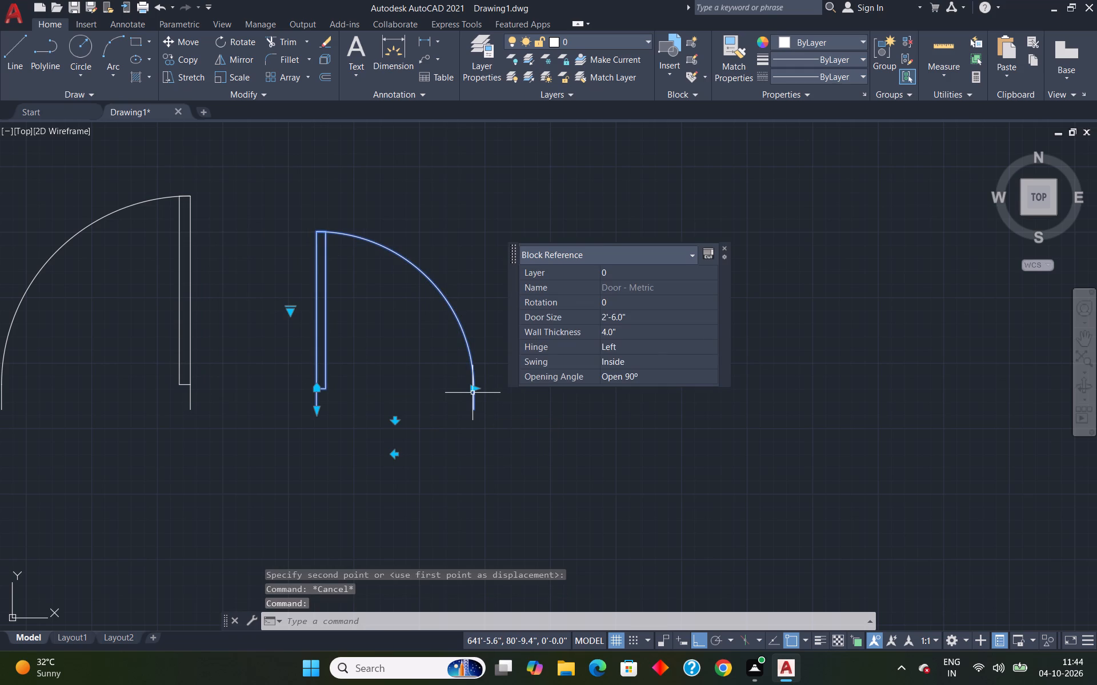
text(mi)
key(Return)
click(475, 417)
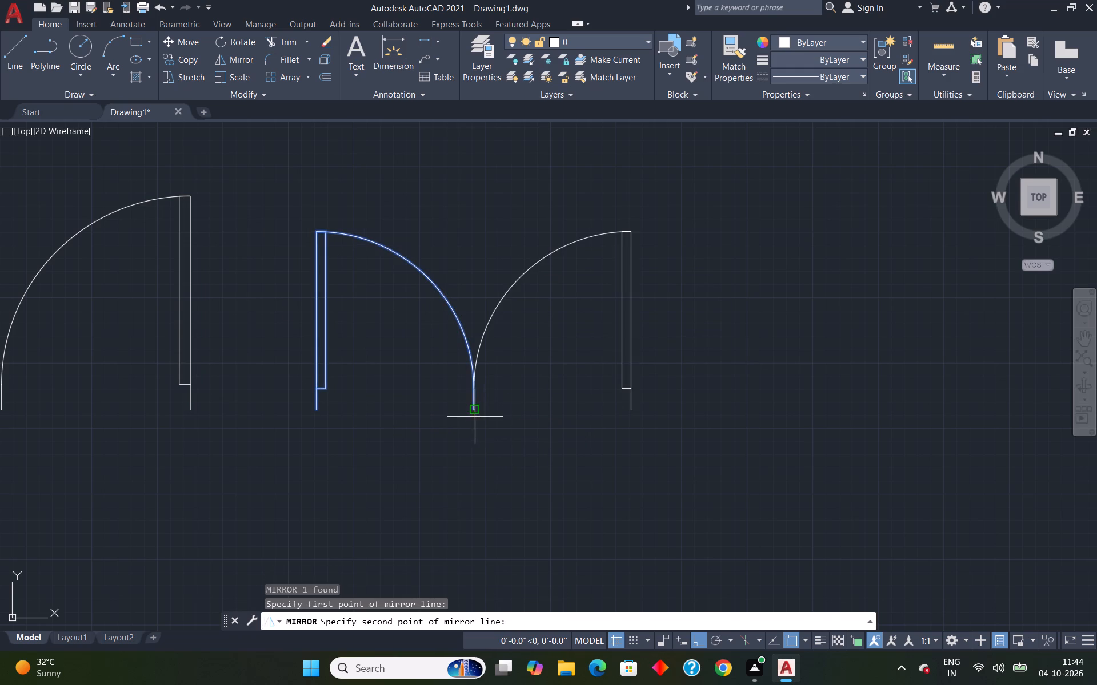
click(458, 205)
key(space)
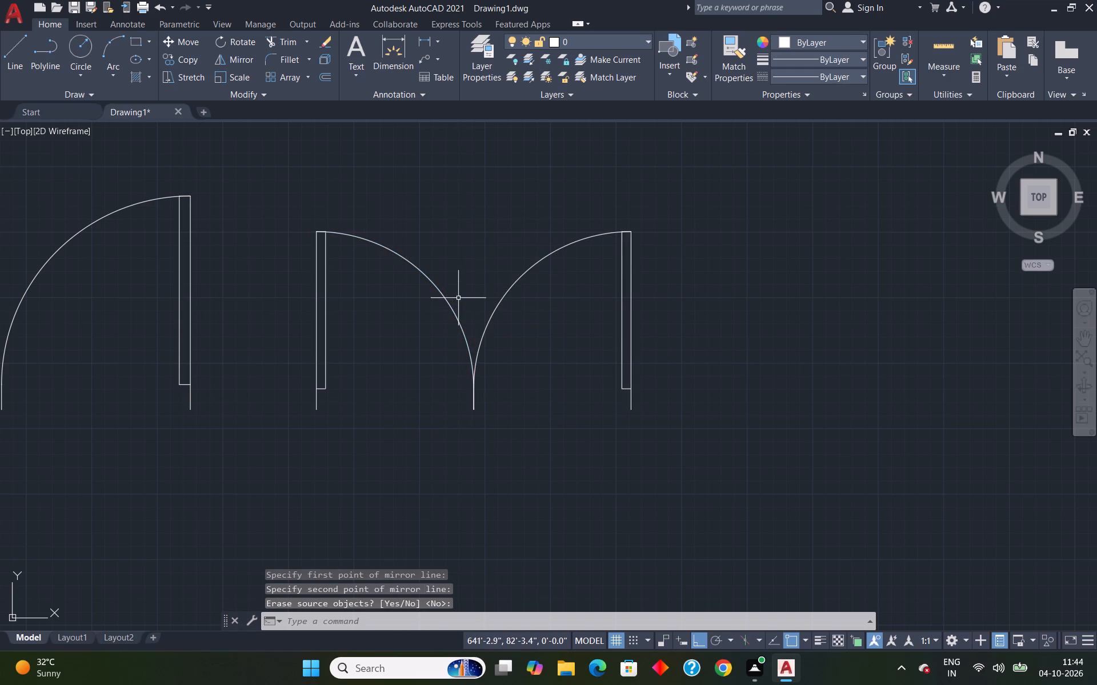
Move the left-hinged 2'6" door by its hinge end to the left end of the opening in the narrow middle room's bottom wall.
click(453, 311)
key(c)
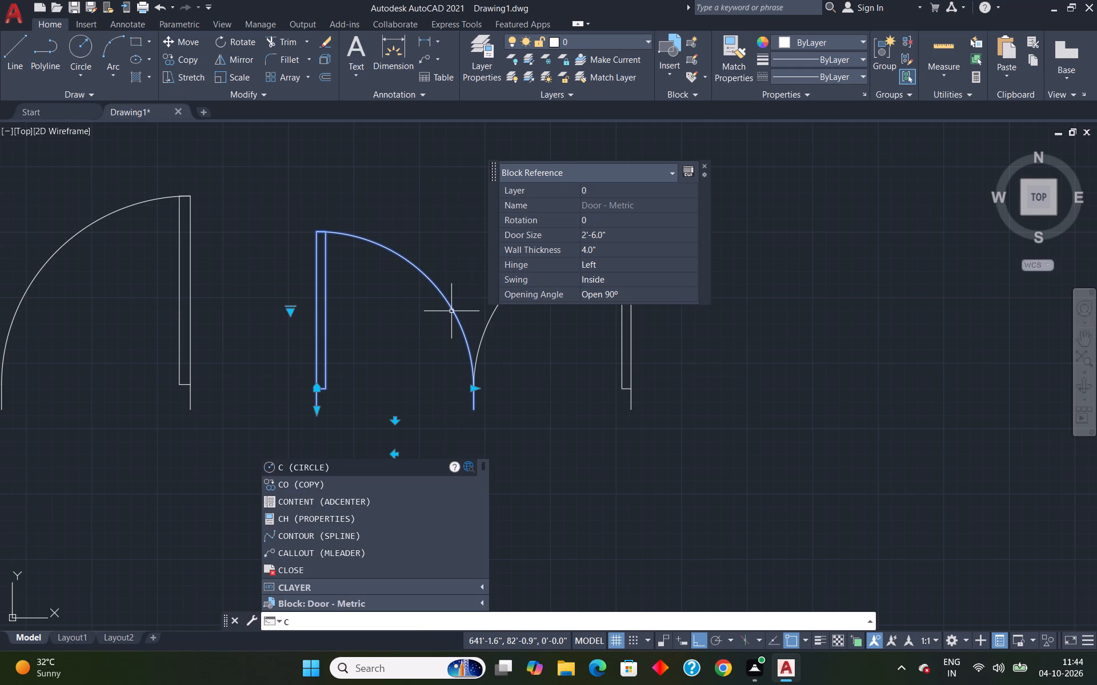
key(BackSpace)
key(m)
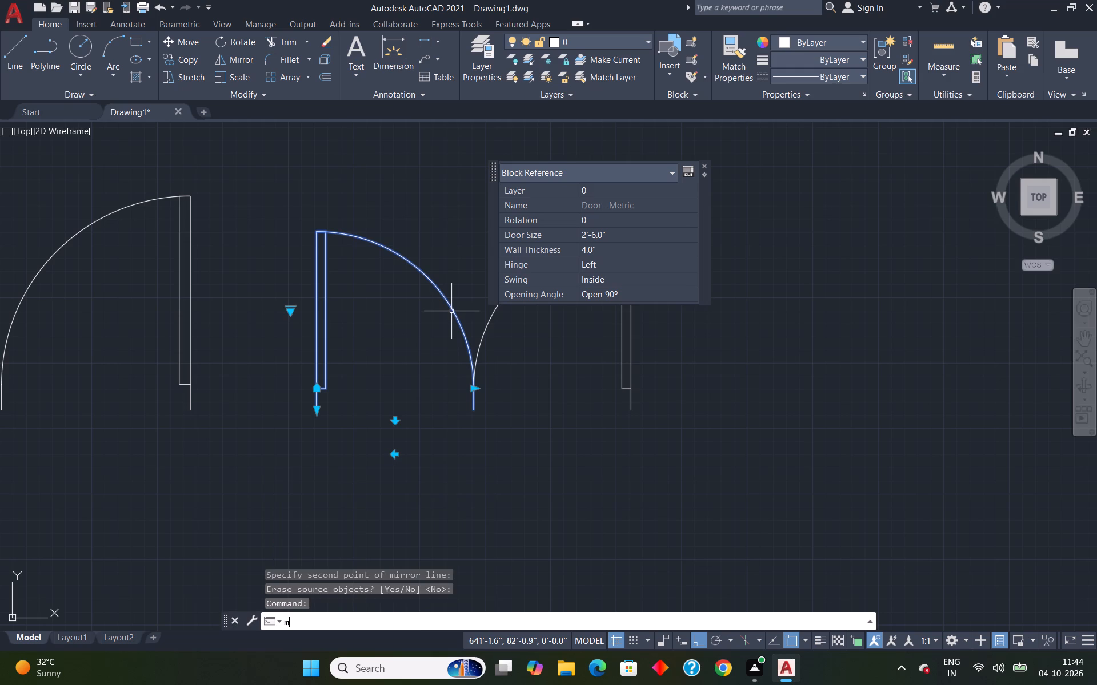
key(Return)
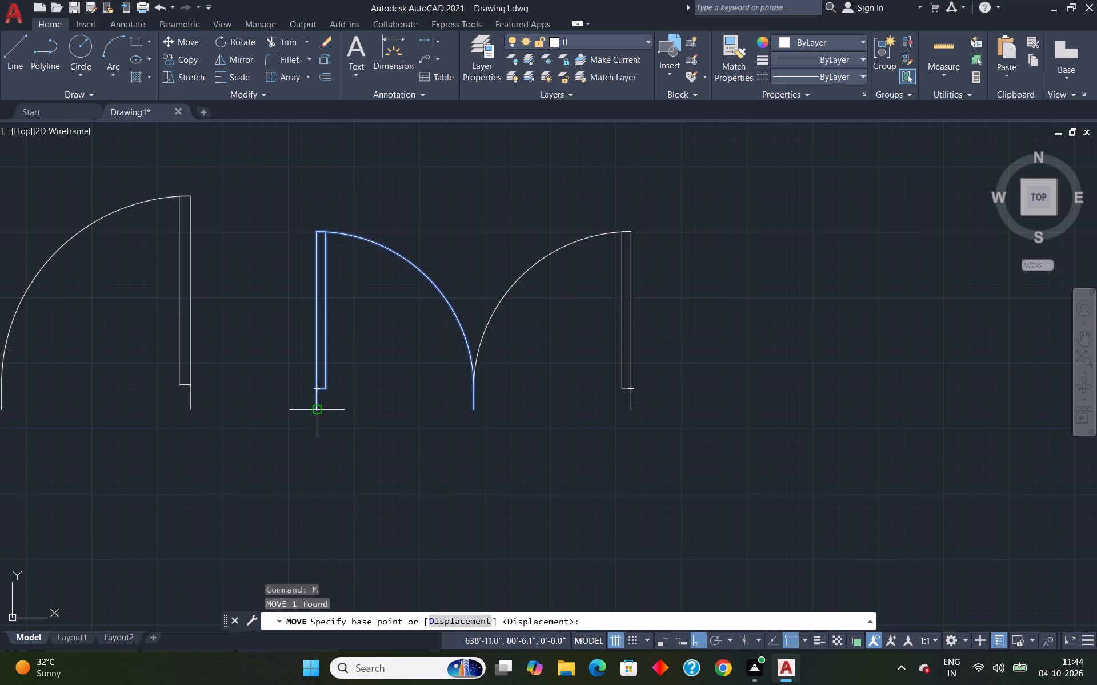
click(317, 413)
scroll(418, 413, down, 8)
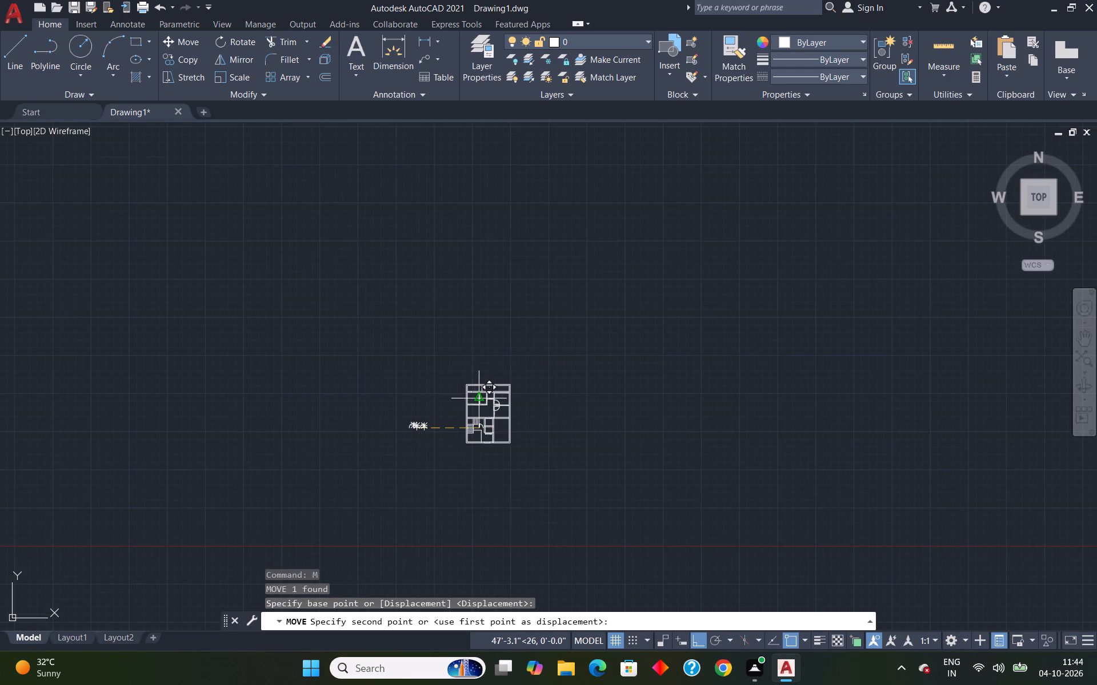
scroll(482, 400, up, 6)
click(485, 429)
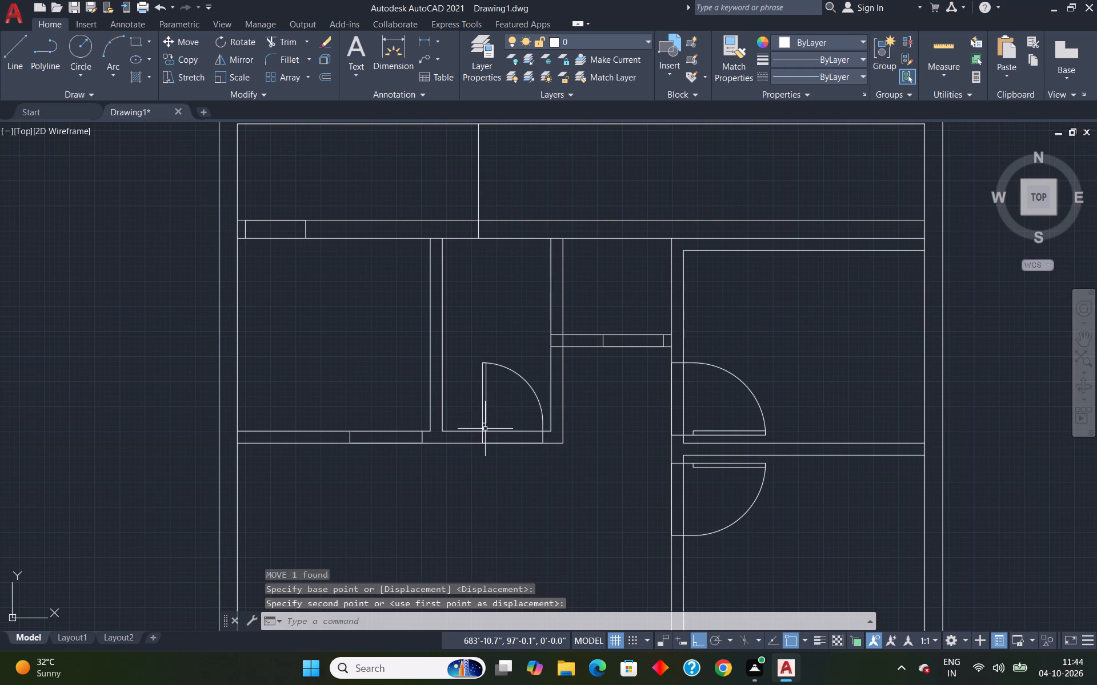
scroll(491, 435, down, 3)
key(Escape)
Move the mirrored 2'6" door by its hinge end to the right end of the opening in the short wall beside the upper right-hand room.
scroll(494, 446, down, 2)
scroll(383, 490, up, 4)
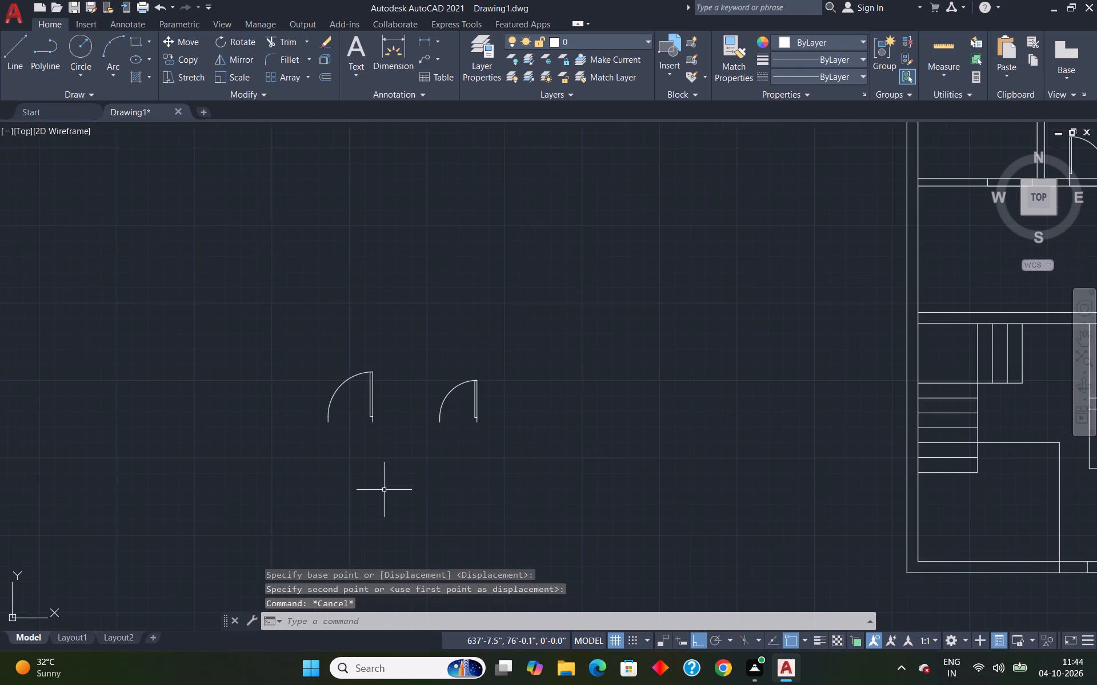
scroll(478, 426, up, 1)
click(474, 418)
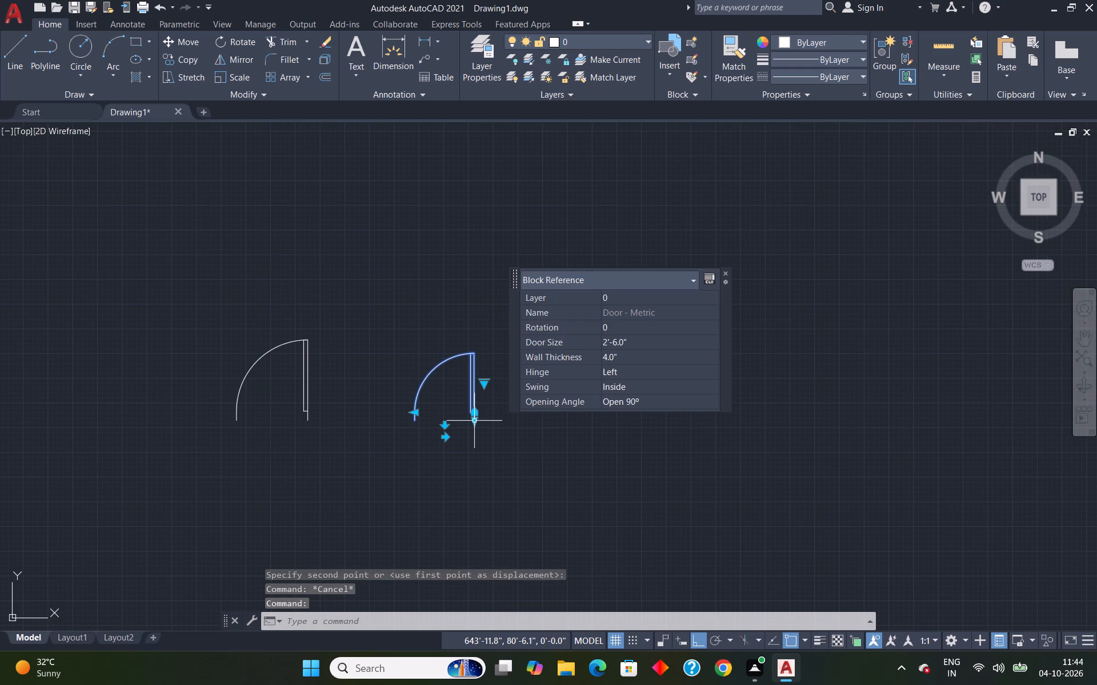
key(m)
key(Return)
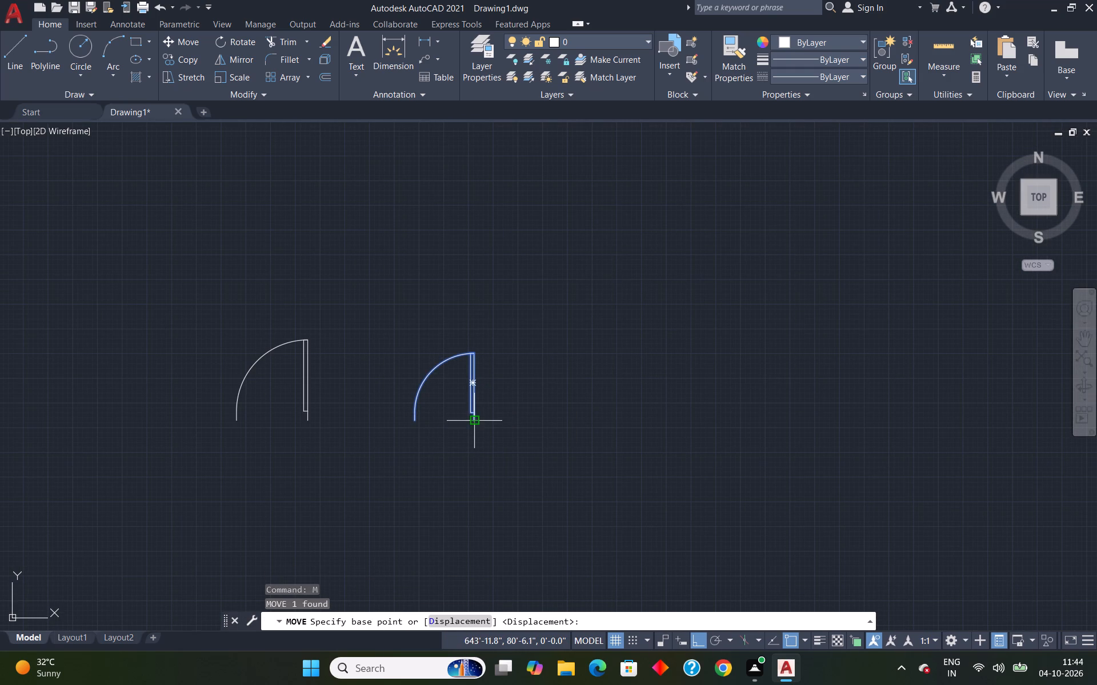
click(471, 422)
scroll(442, 458, down, 5)
scroll(554, 412, up, 5)
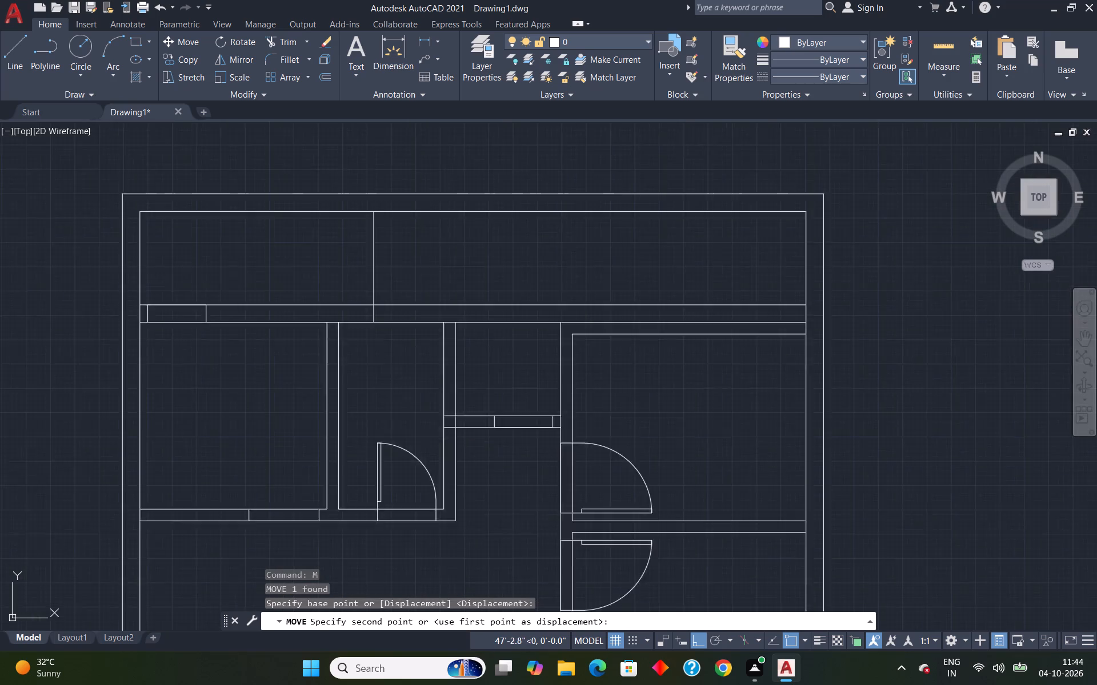
scroll(551, 402, up, 2)
click(547, 441)
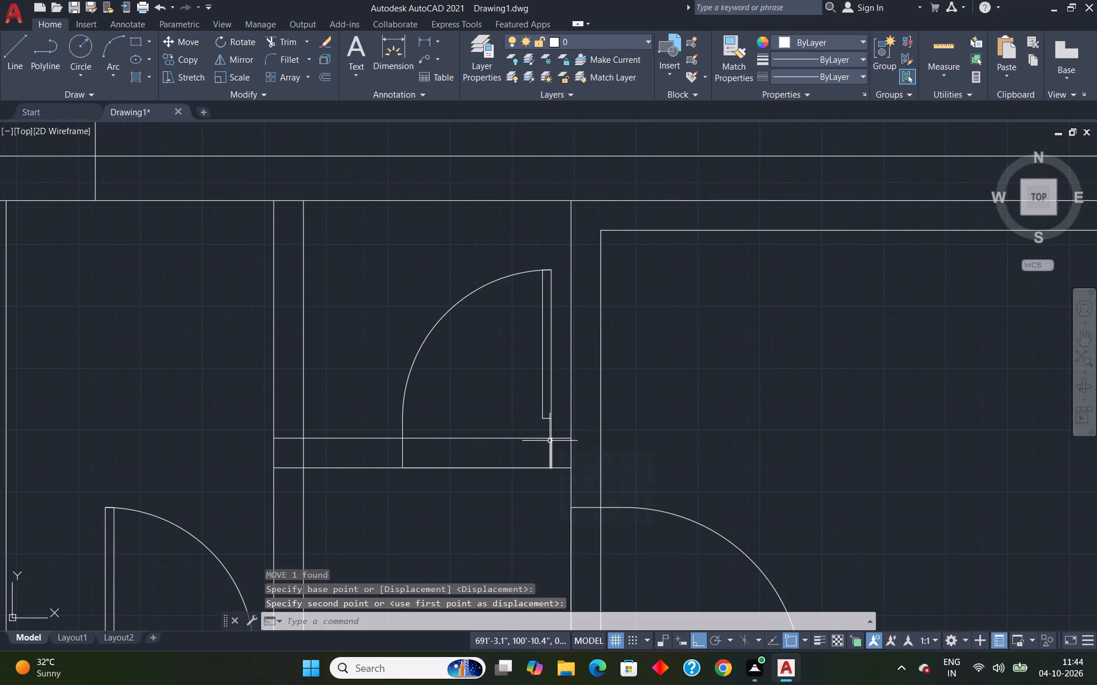
key(Escape)
Trim both wall lines across the door opening in the short wall beside the upper right-hand room.
text(tr)
key(Return)
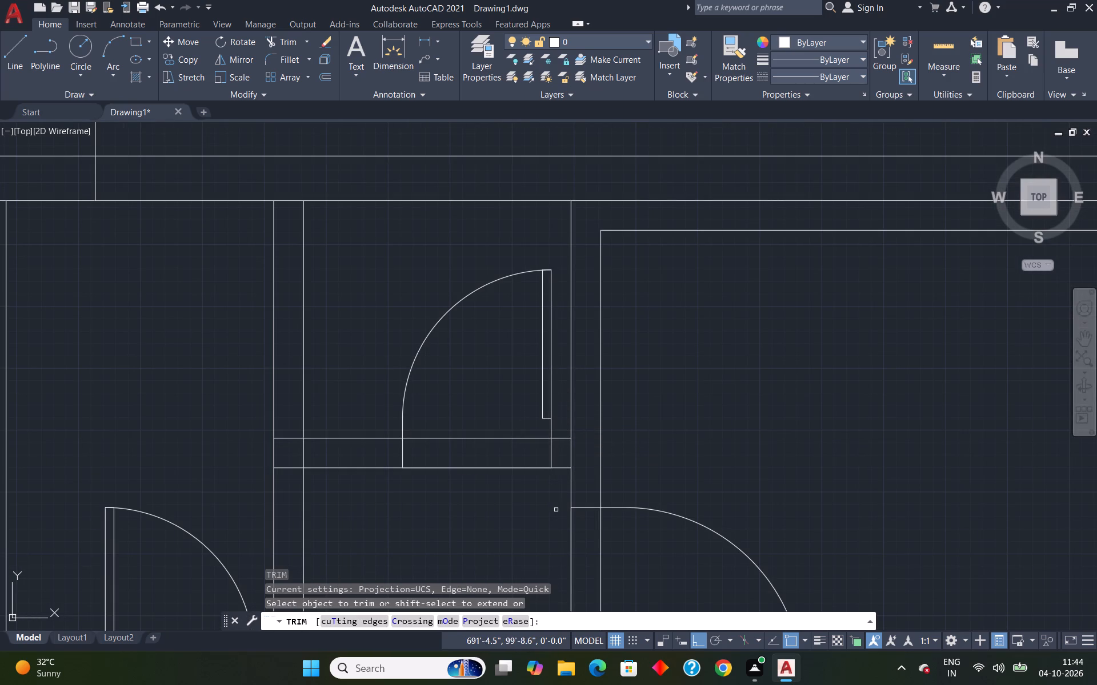
drag(495, 397, 462, 547)
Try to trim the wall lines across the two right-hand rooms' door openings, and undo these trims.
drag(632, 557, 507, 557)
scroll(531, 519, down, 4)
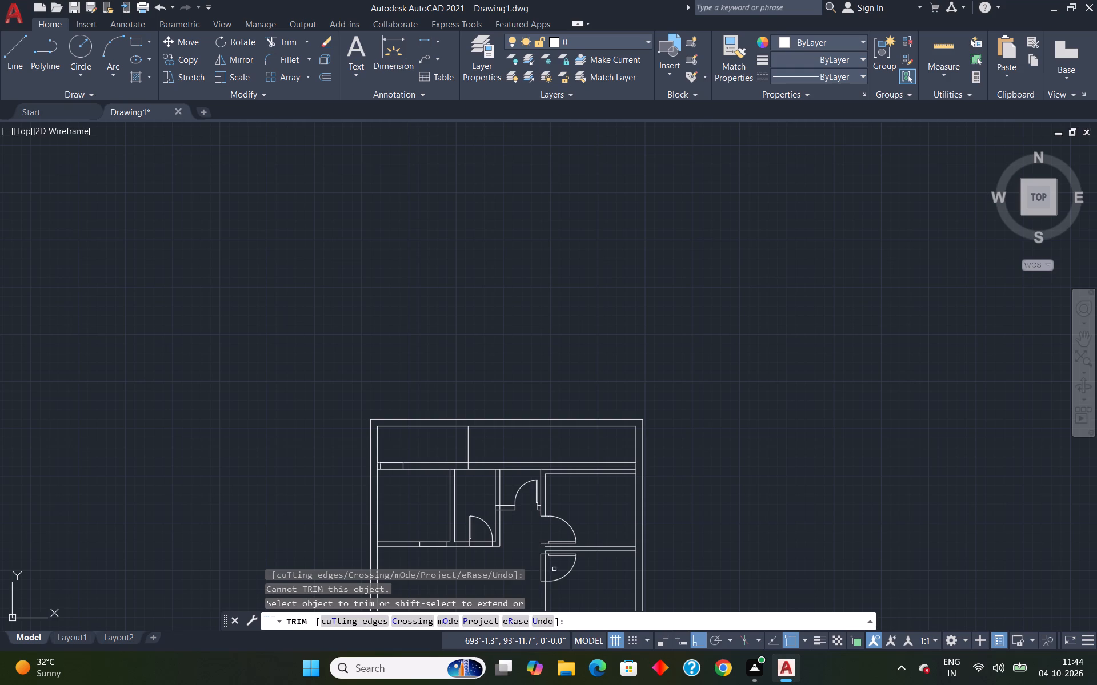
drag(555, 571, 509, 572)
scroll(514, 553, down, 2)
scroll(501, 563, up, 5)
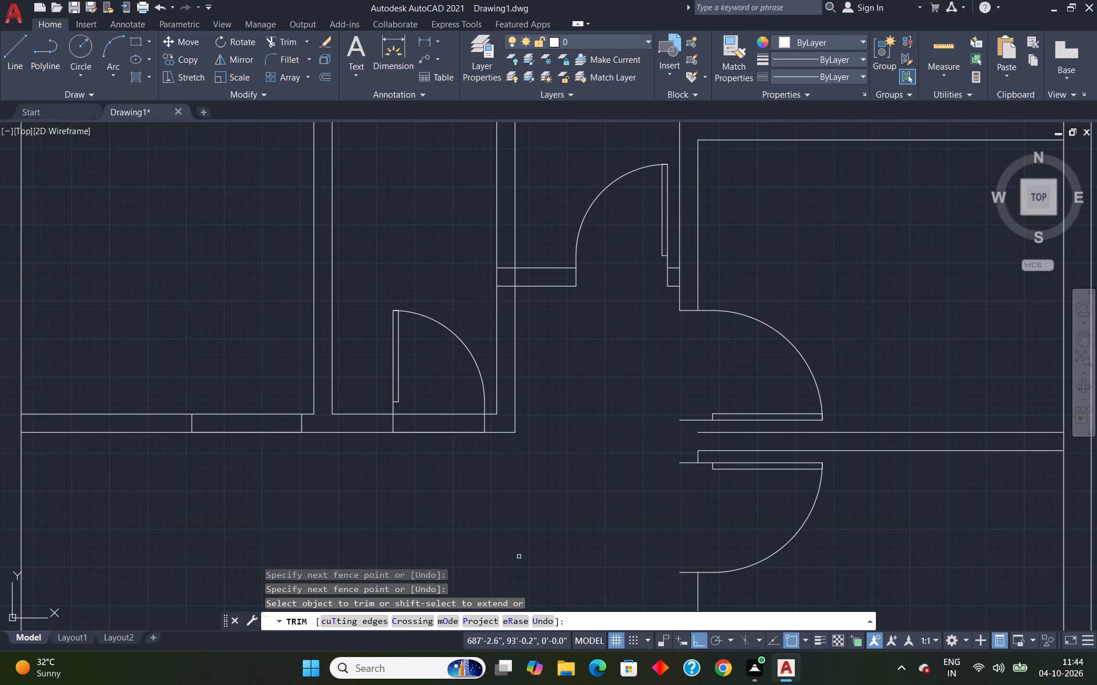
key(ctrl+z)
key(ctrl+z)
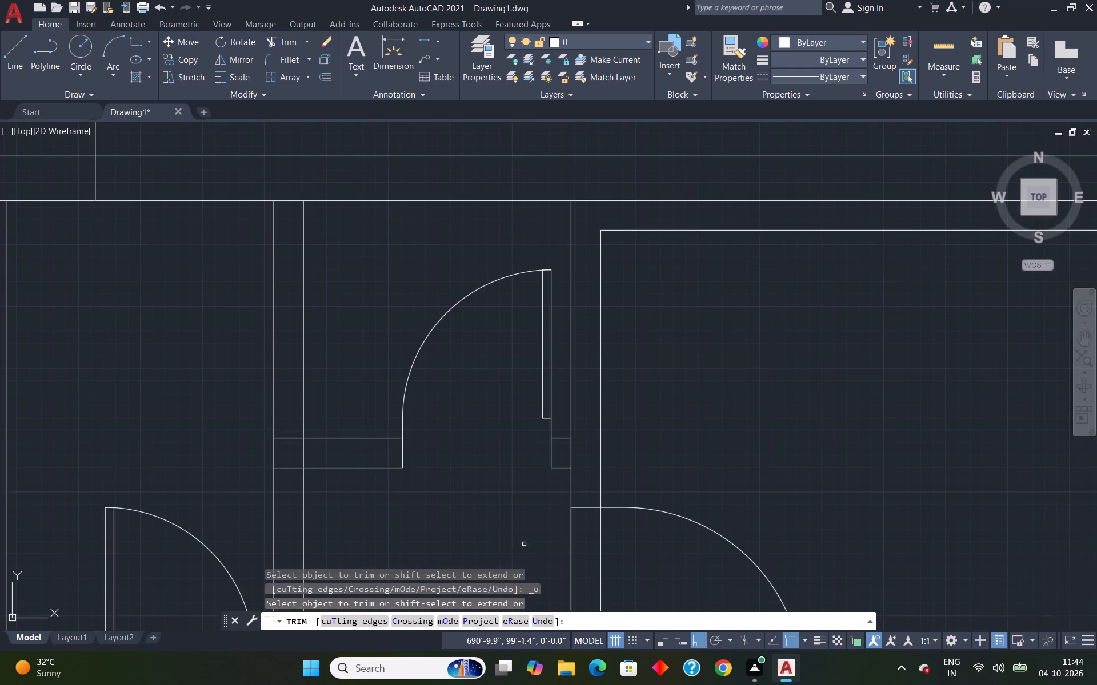
Trim the wall lines across the door openings of the narrow middle room and the two right-hand rooms.
scroll(526, 544, down, 7)
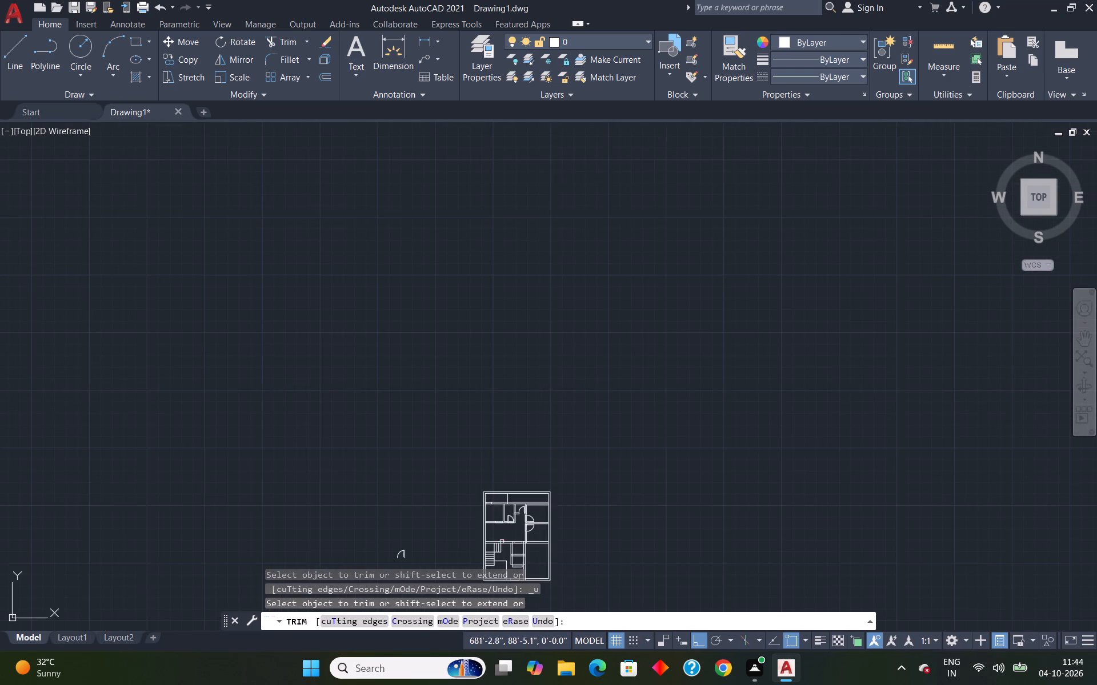
scroll(499, 543, up, 5)
drag(580, 303, 575, 372)
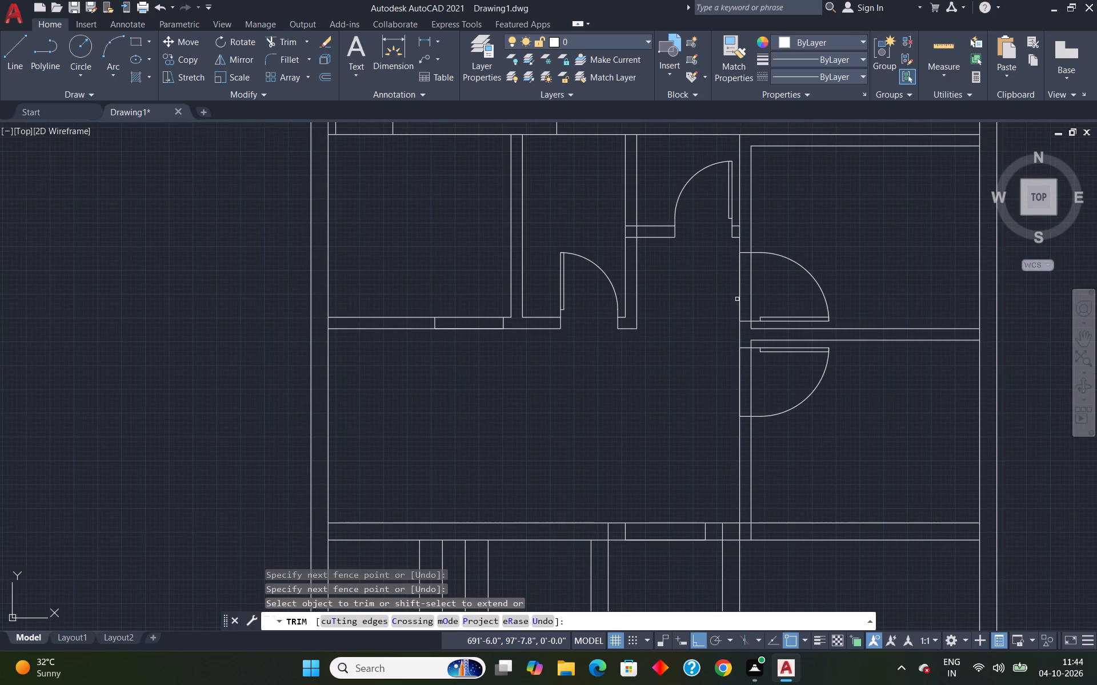
drag(763, 293, 718, 293)
drag(772, 378, 696, 379)
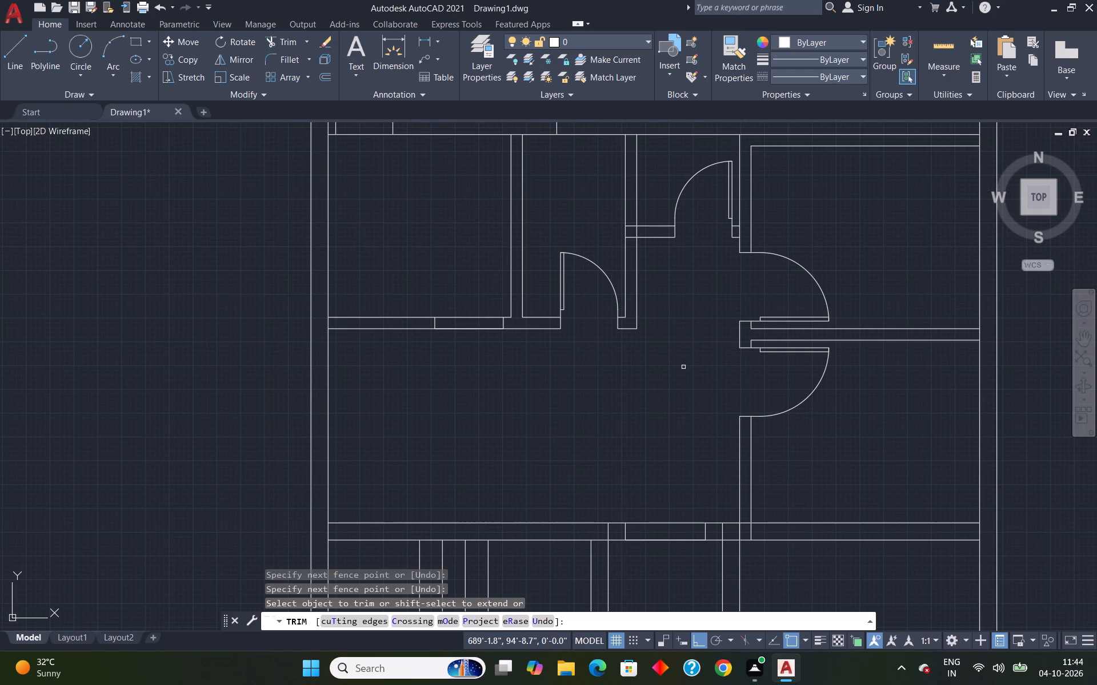
key(Escape)
Trim the wall lines and end lines across the empty opening in the upper left room's bottom wall.
scroll(627, 361, down, 3)
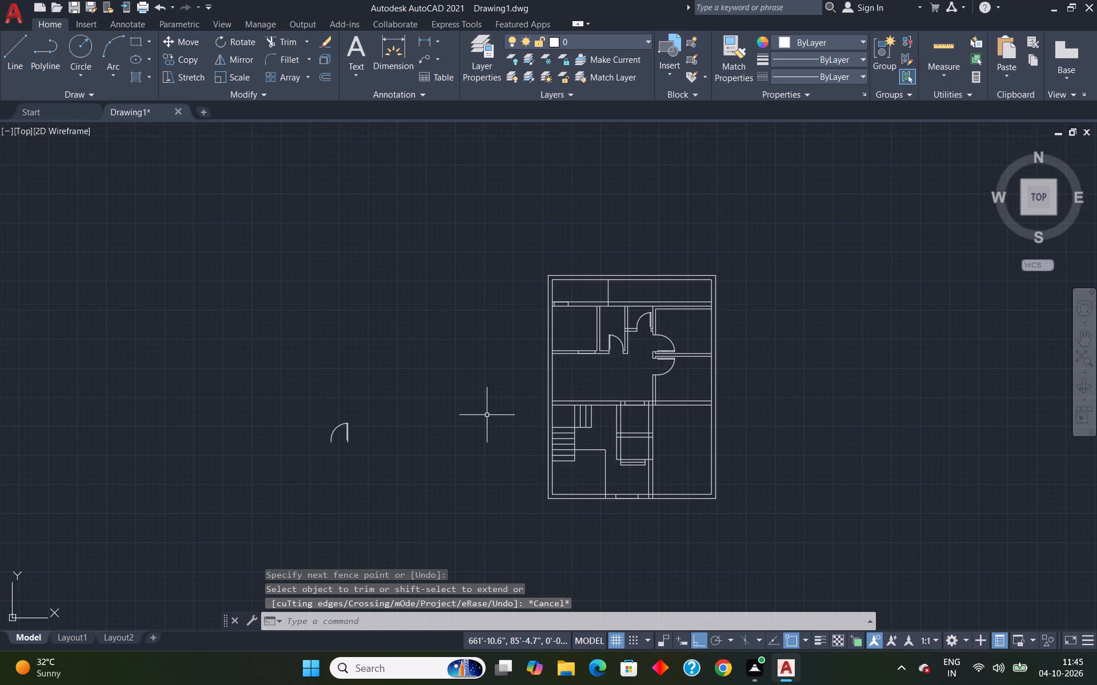
scroll(572, 335, up, 3)
key(space)
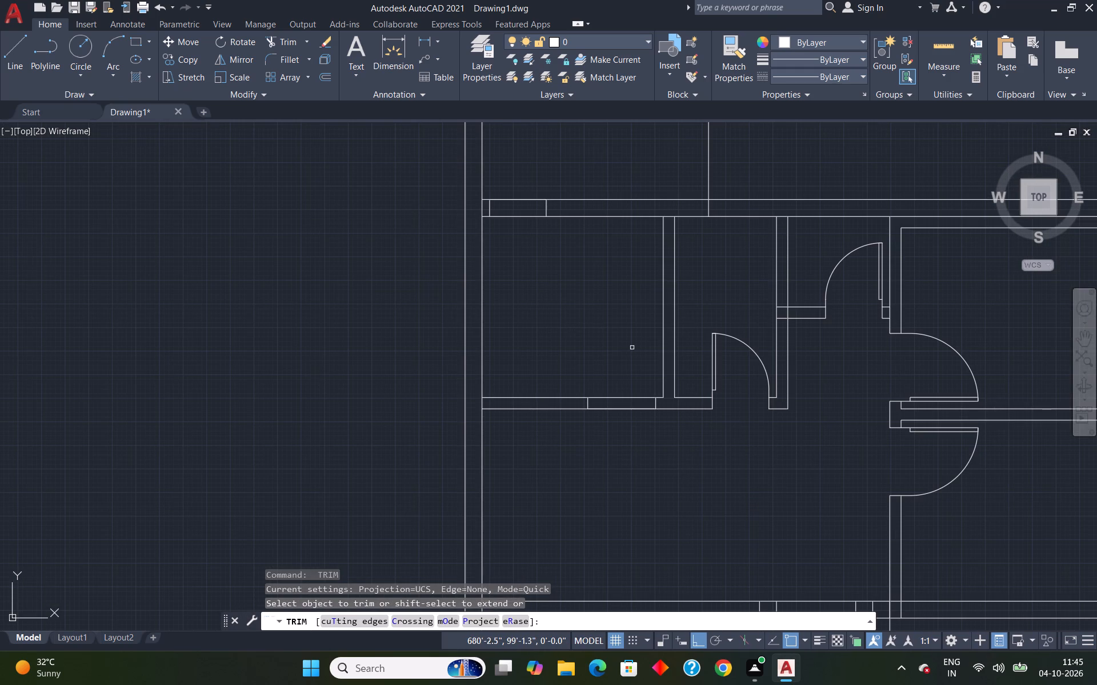
drag(624, 358, 631, 464)
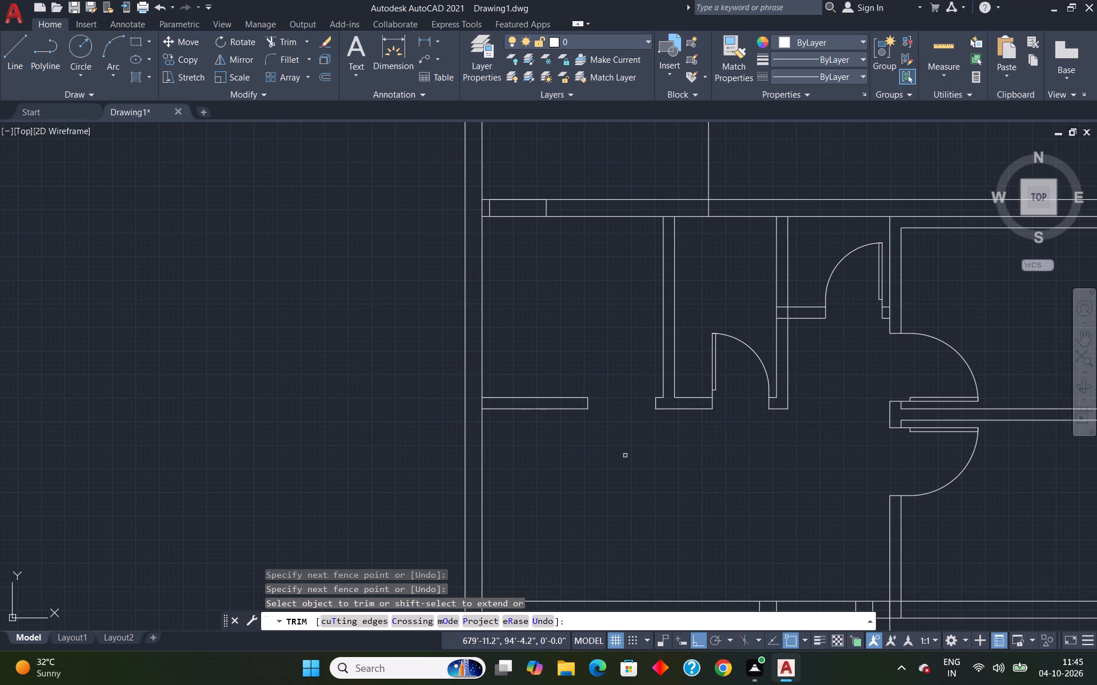
key(Escape)
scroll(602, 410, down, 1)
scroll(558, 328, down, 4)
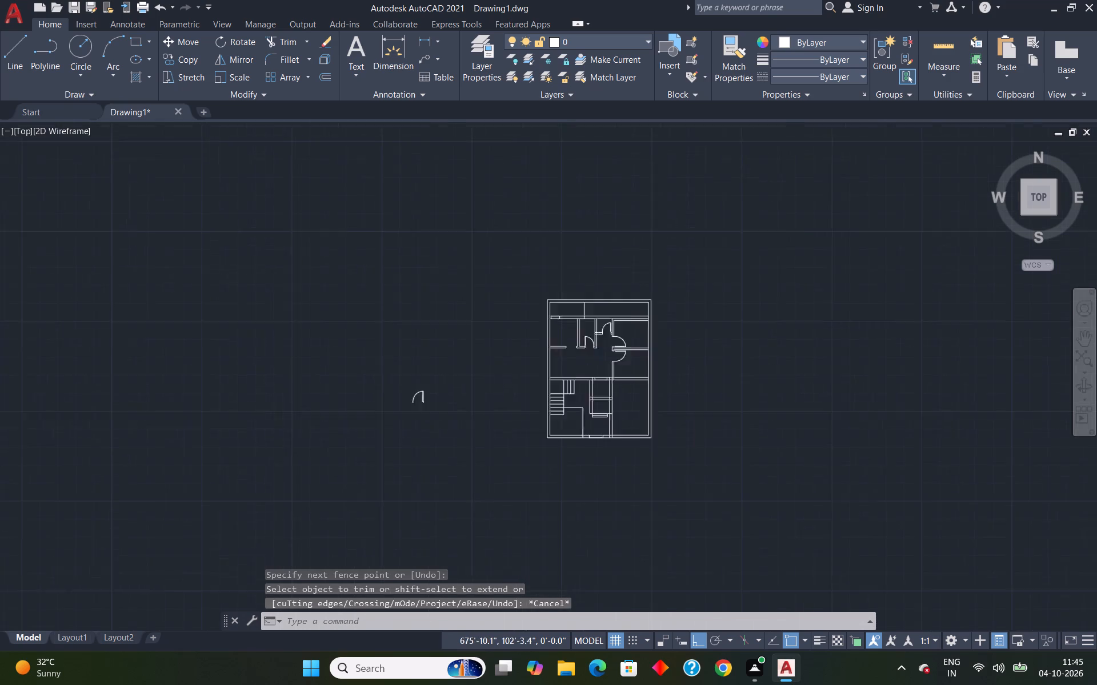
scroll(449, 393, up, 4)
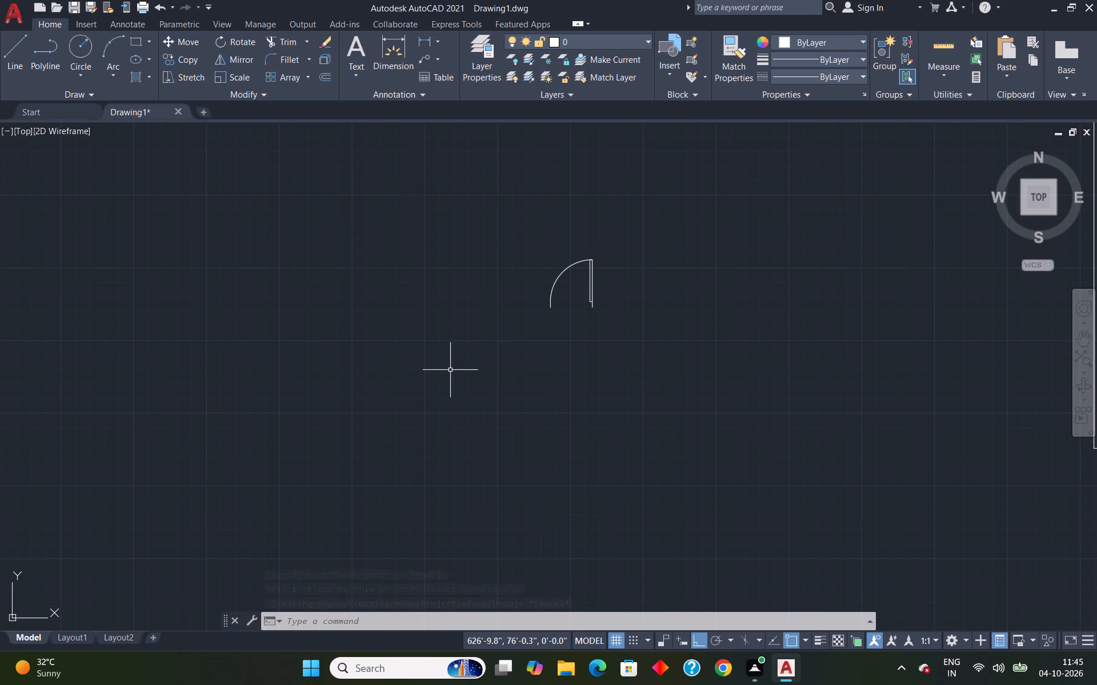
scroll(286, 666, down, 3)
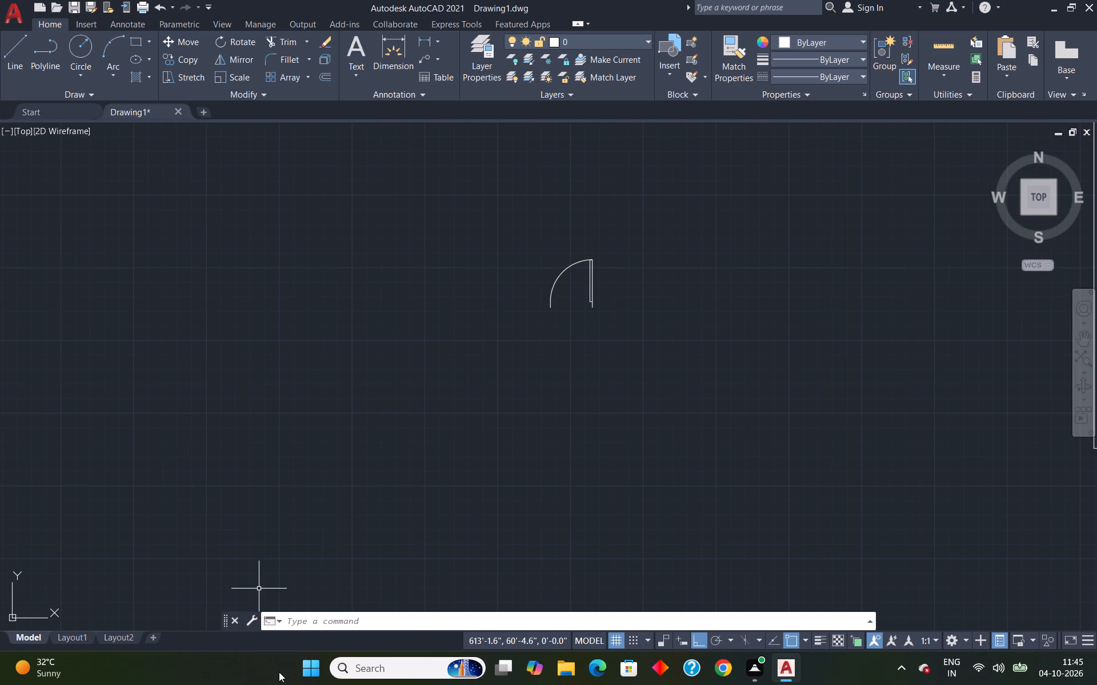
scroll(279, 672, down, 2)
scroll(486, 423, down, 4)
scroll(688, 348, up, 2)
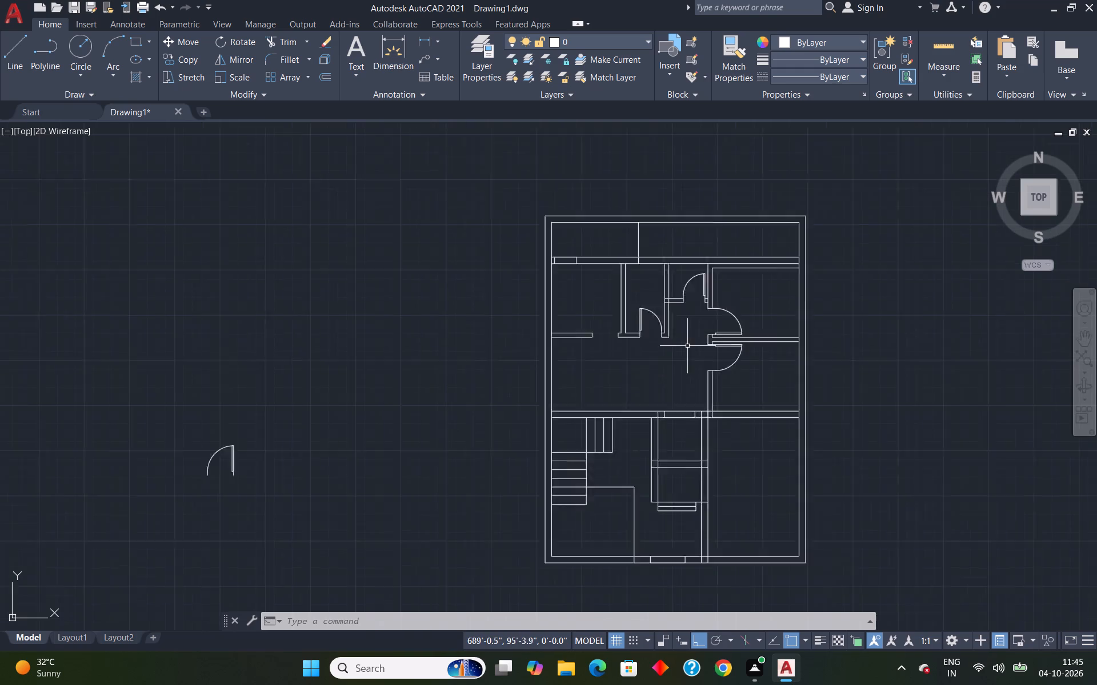
Copy the narrow middle room's door block onto the marked opening in the upper left room's top wall.
scroll(687, 345, up, 2)
click(615, 284)
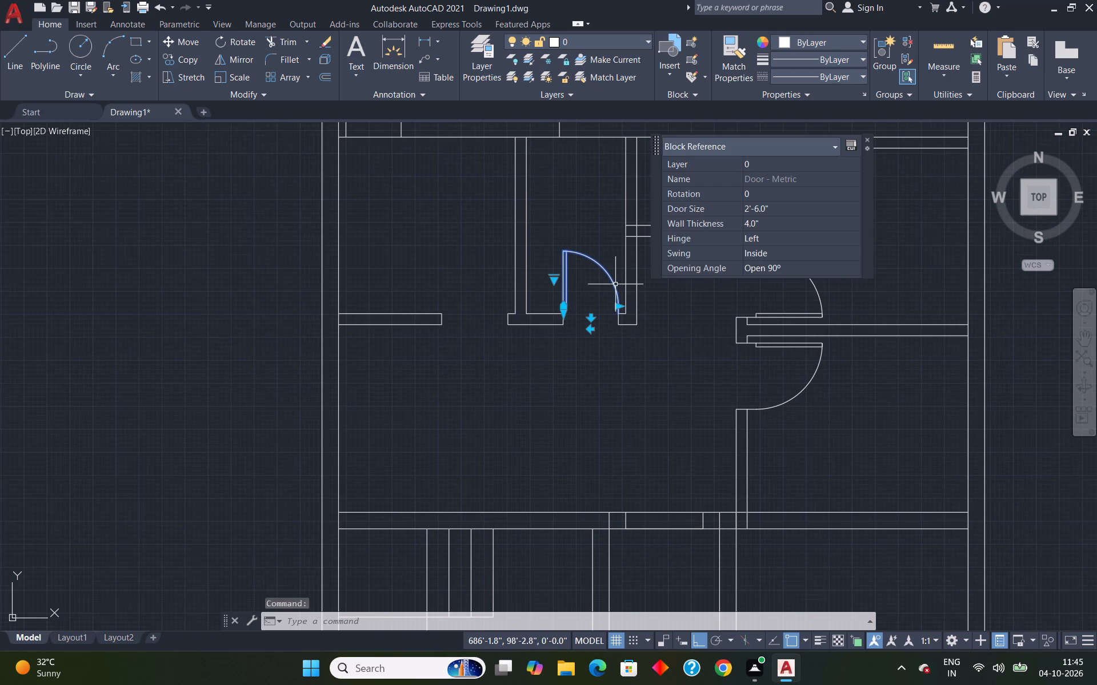
key(c)
key(o)
key(Return)
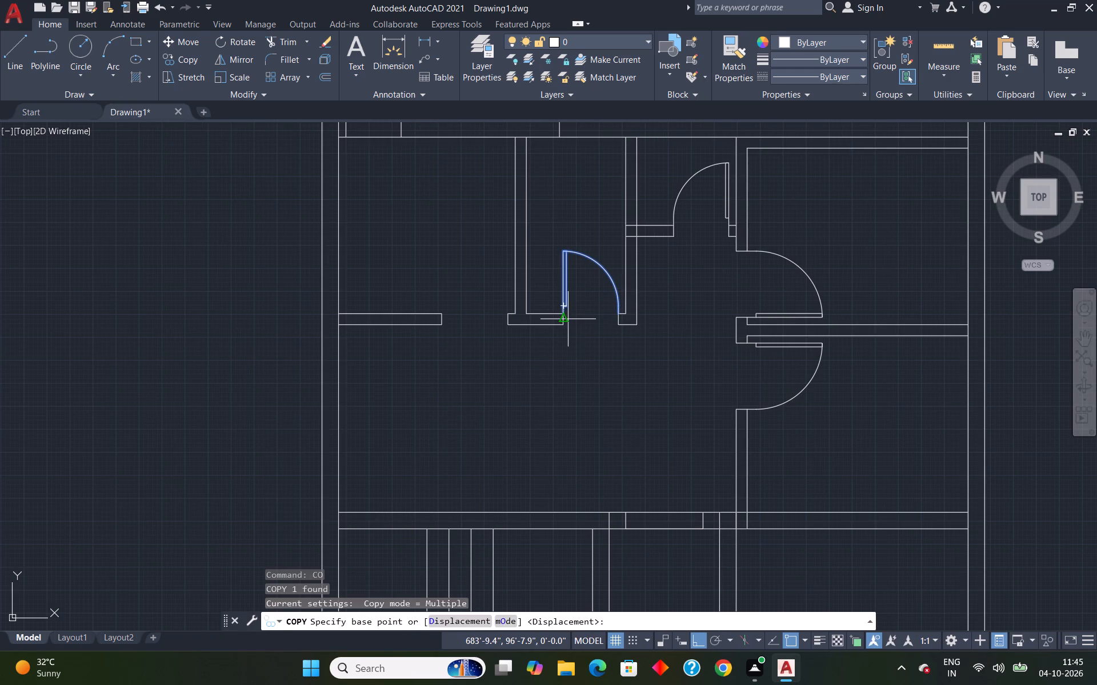
scroll(562, 311, up, 4)
click(555, 322)
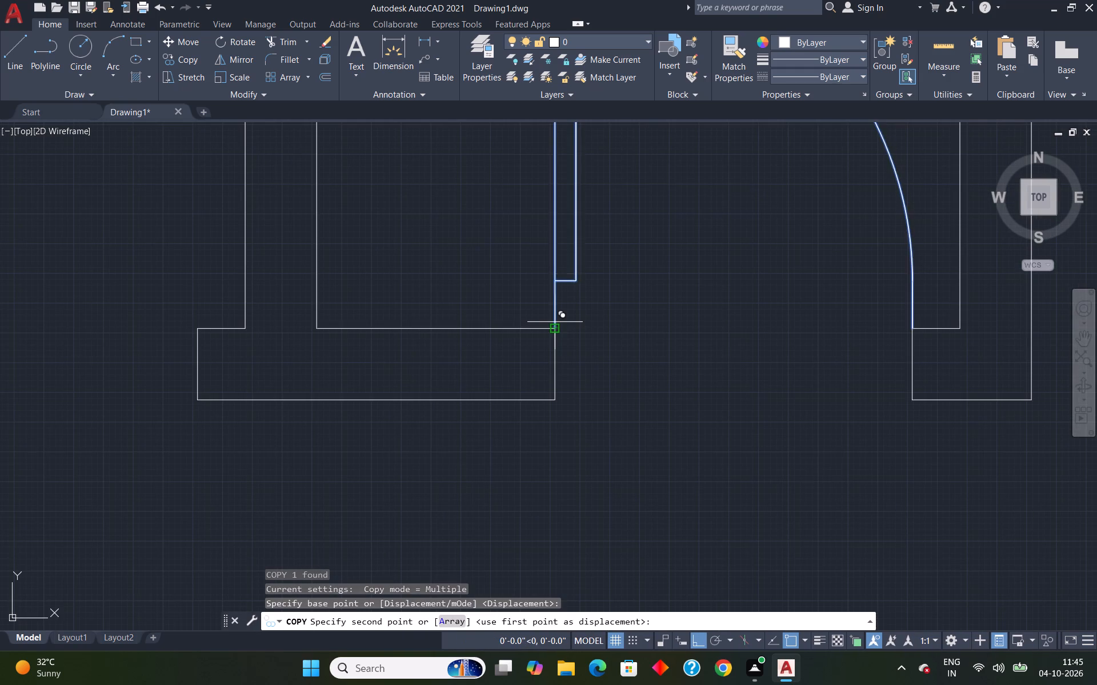
scroll(555, 322, down, 7)
scroll(502, 276, up, 4)
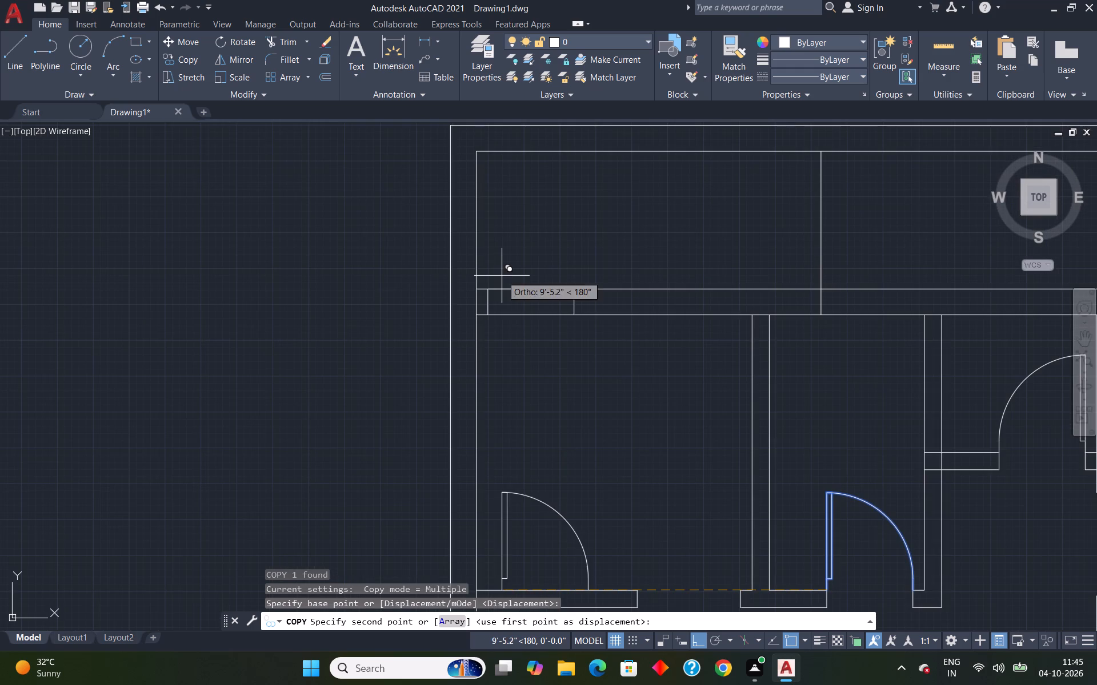
click(485, 288)
key(Escape)
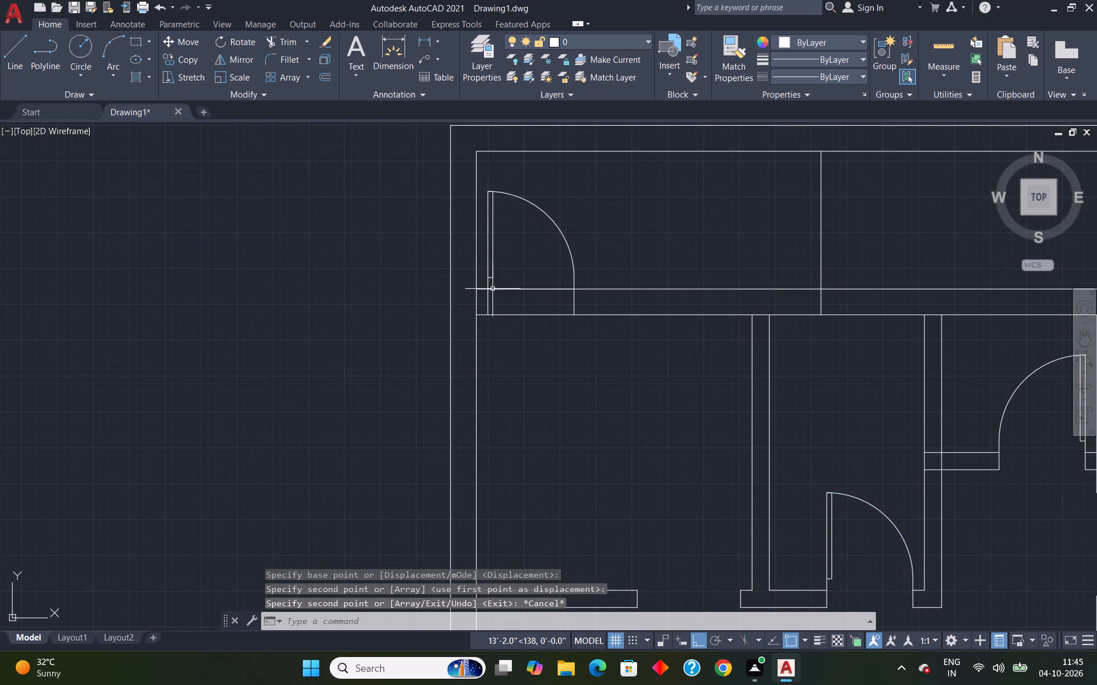
Scale the spare door block outside the plan by reference from its width to a new length of 3'6".
scroll(525, 301, down, 4)
scroll(555, 388, up, 3)
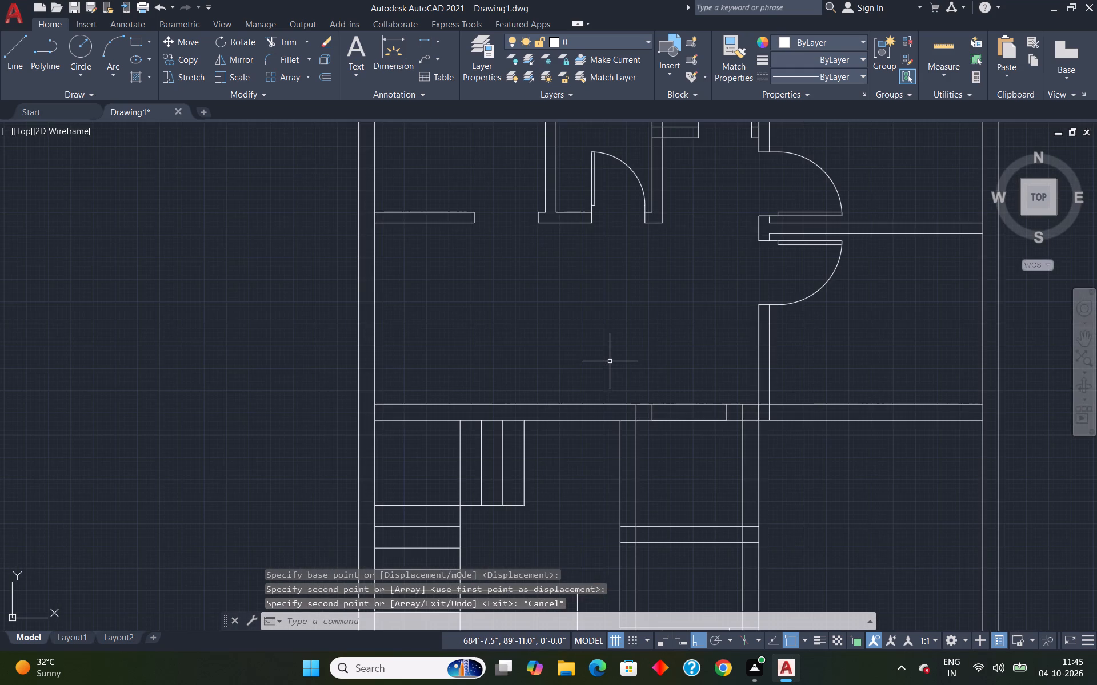
scroll(611, 361, down, 3)
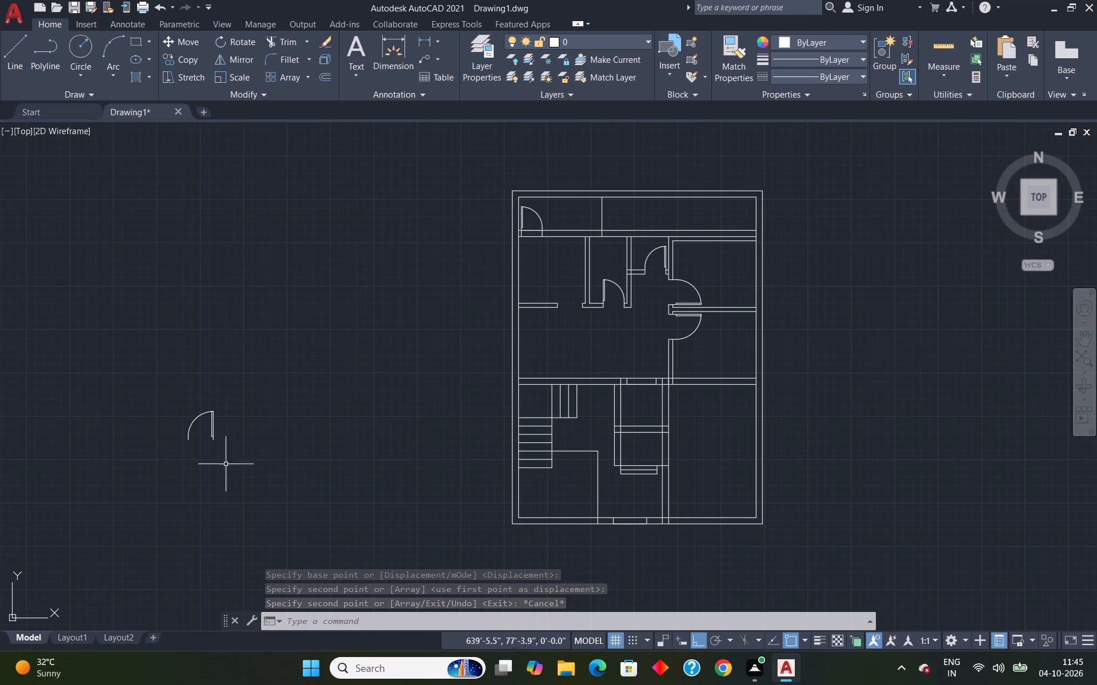
scroll(169, 436, up, 3)
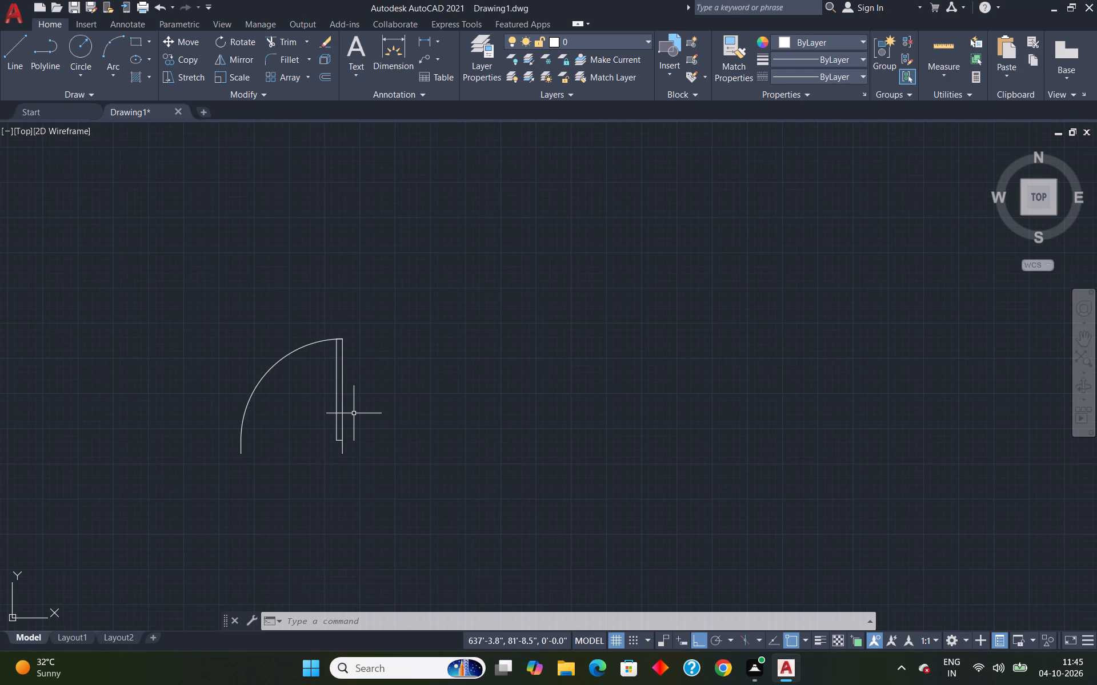
click(343, 396)
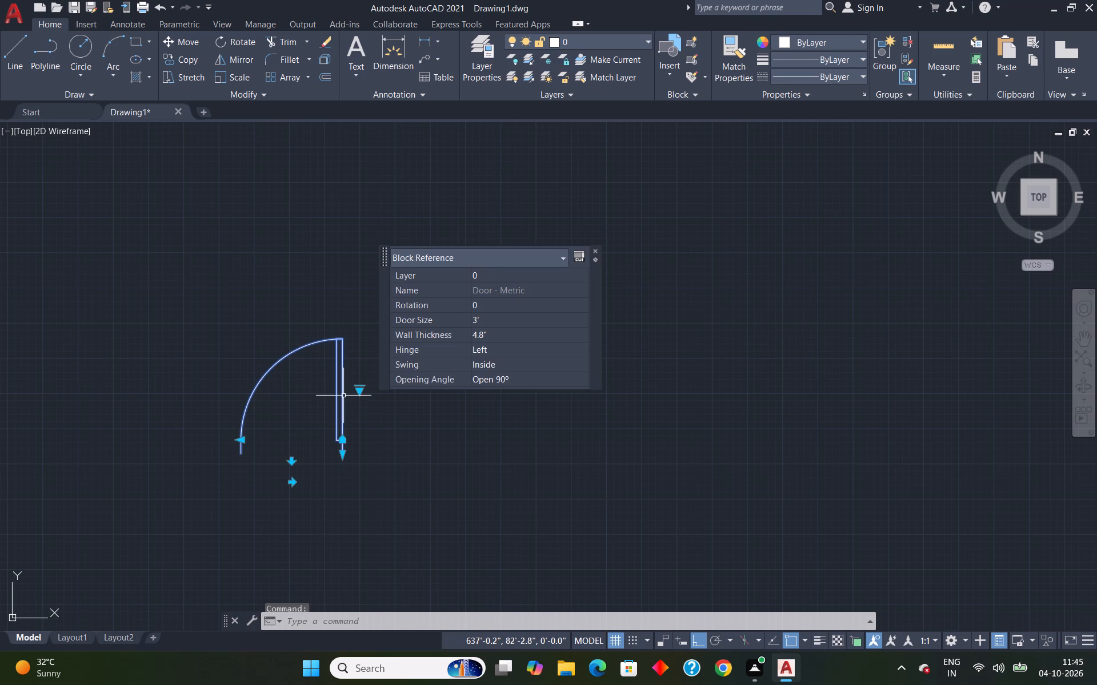
text(sc)
key(Return)
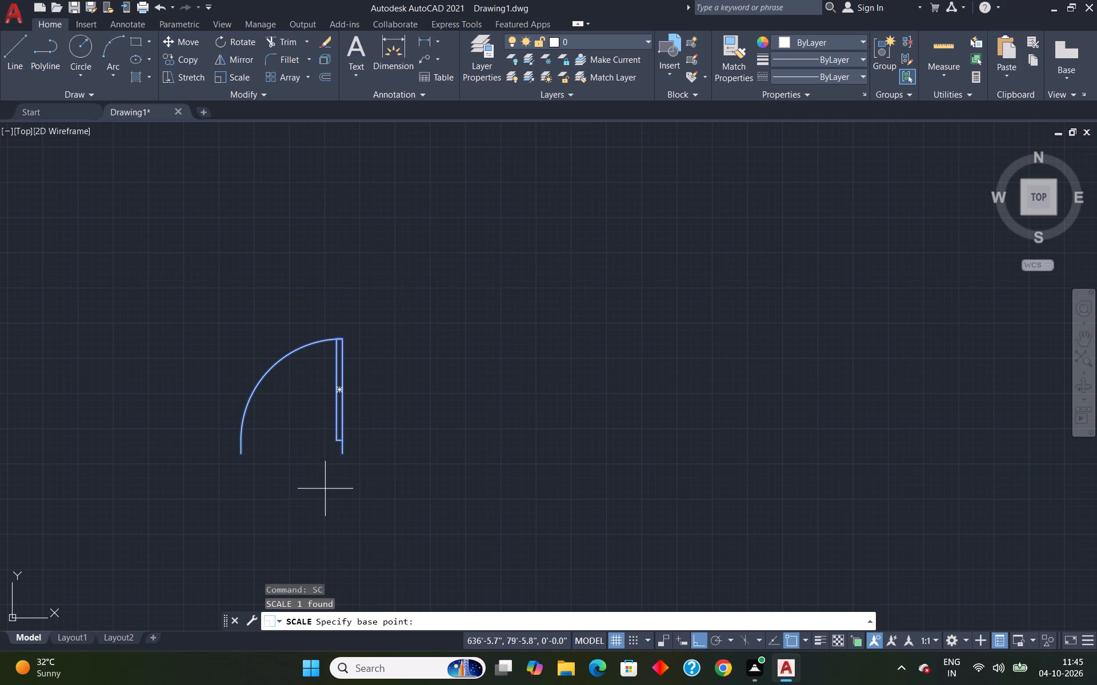
click(342, 455)
key(r)
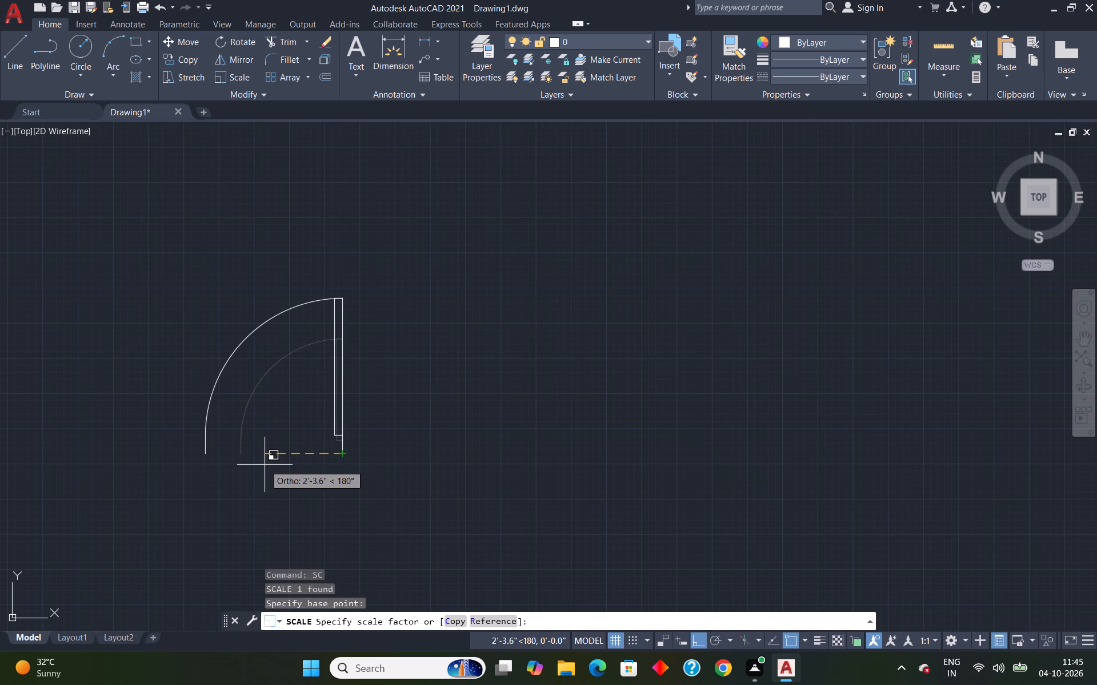
key(Return)
click(343, 456)
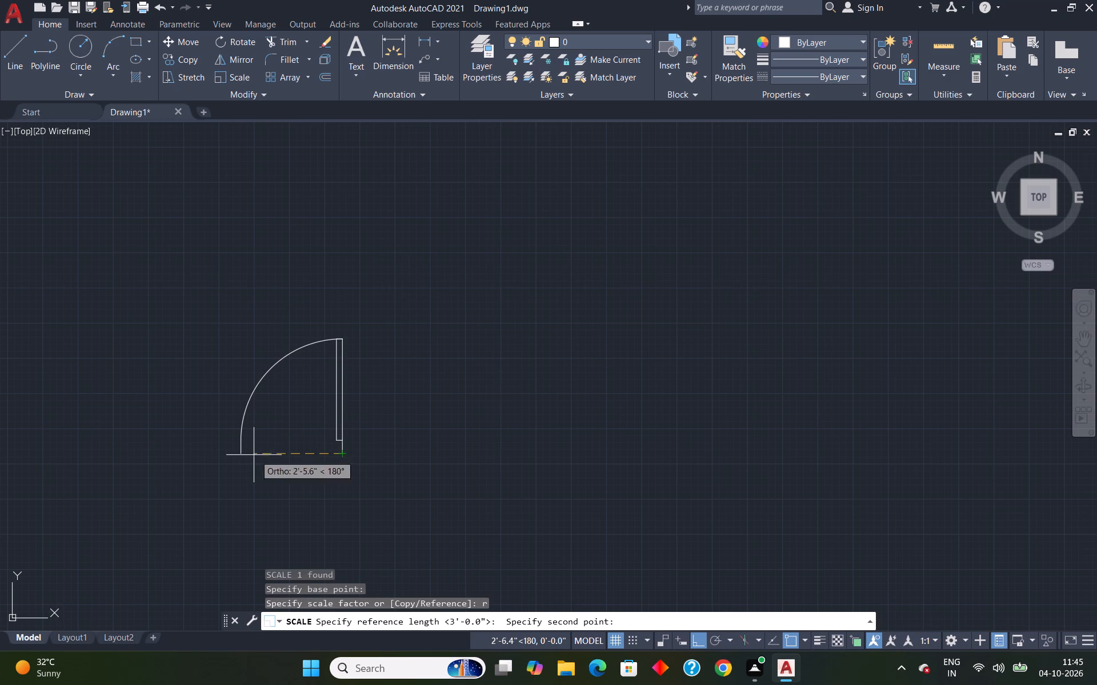
click(242, 455)
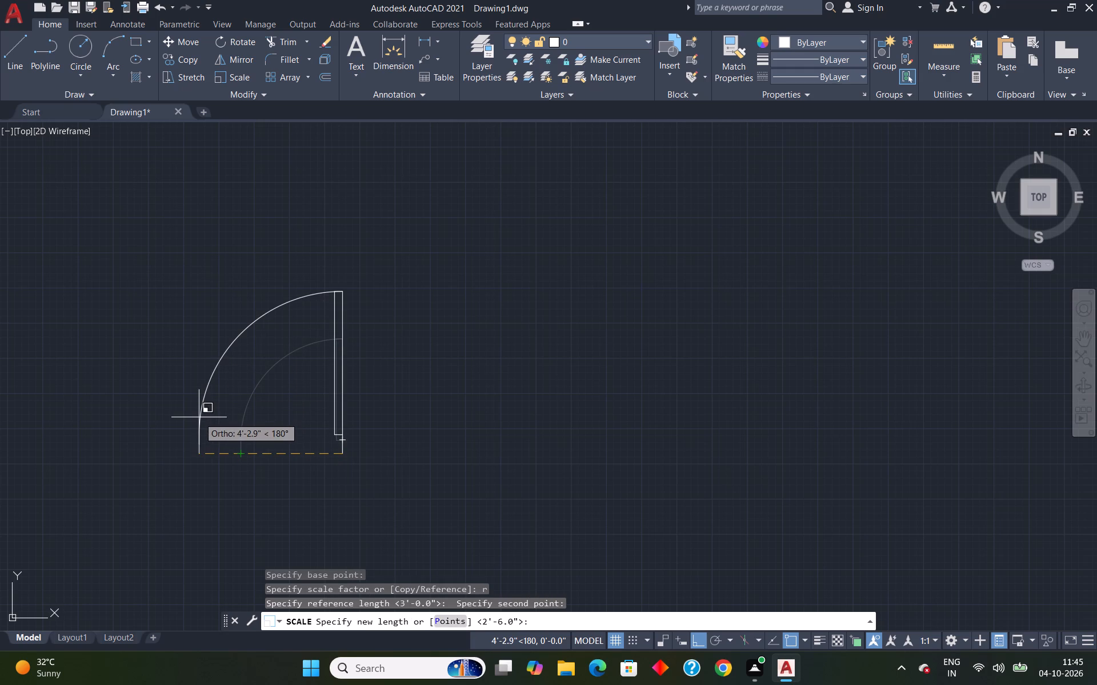
text(3'6")
key(Return)
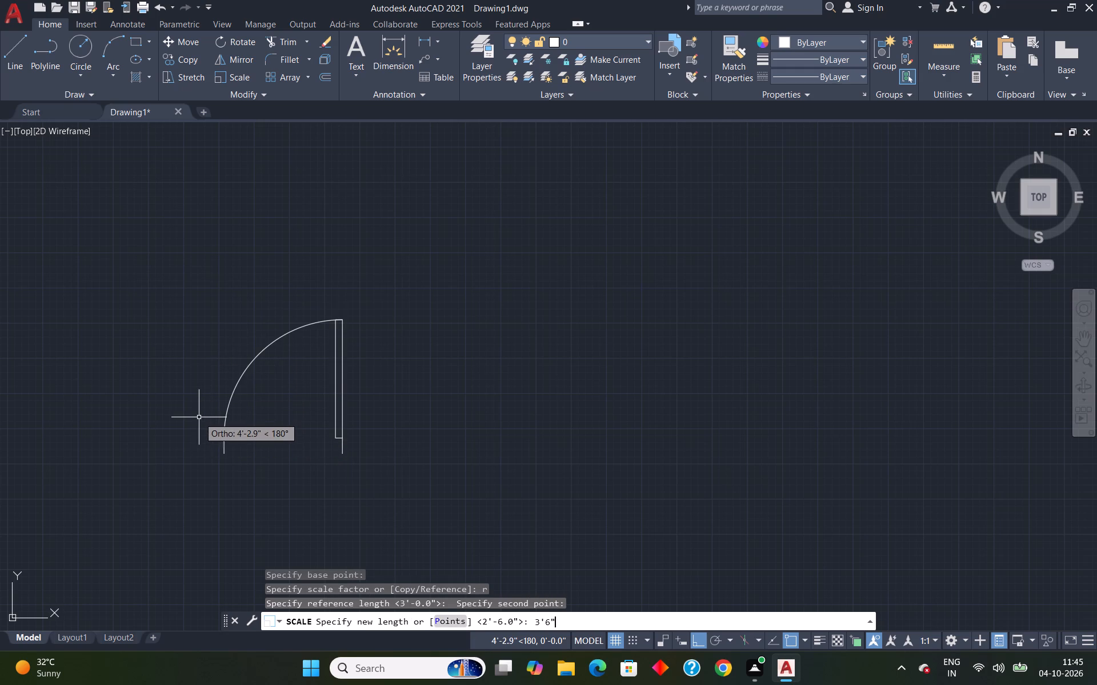
Move the enlarged spare door into the marked opening in the long central wall, above the entrance passage.
click(341, 423)
key(m)
key(Return)
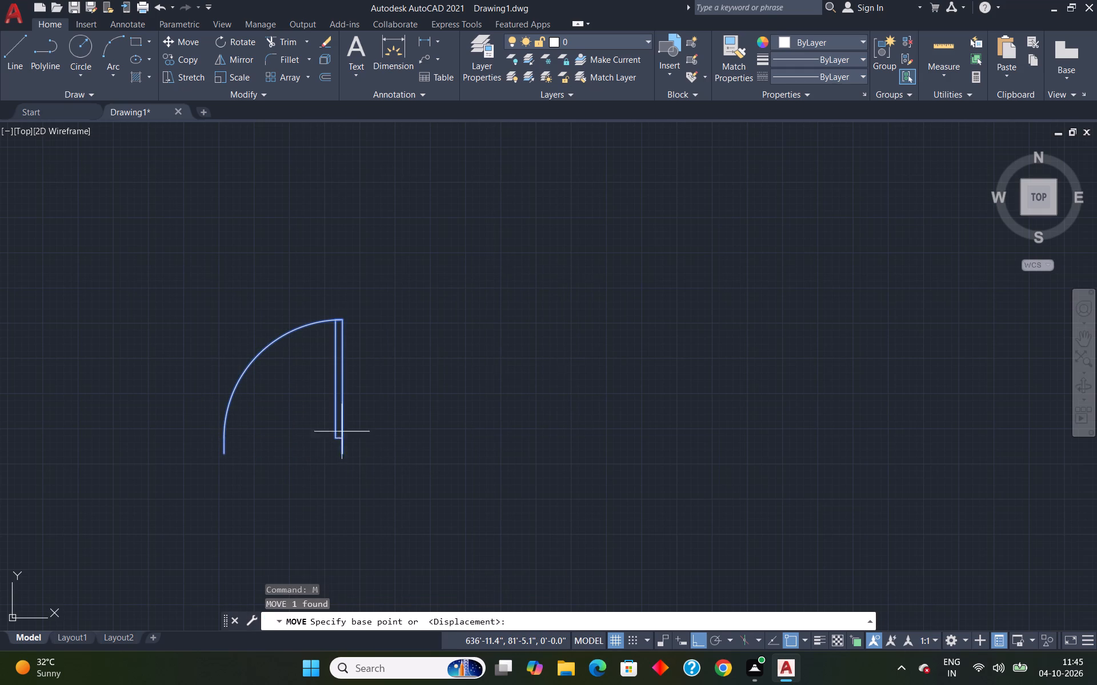
scroll(340, 452, up, 3)
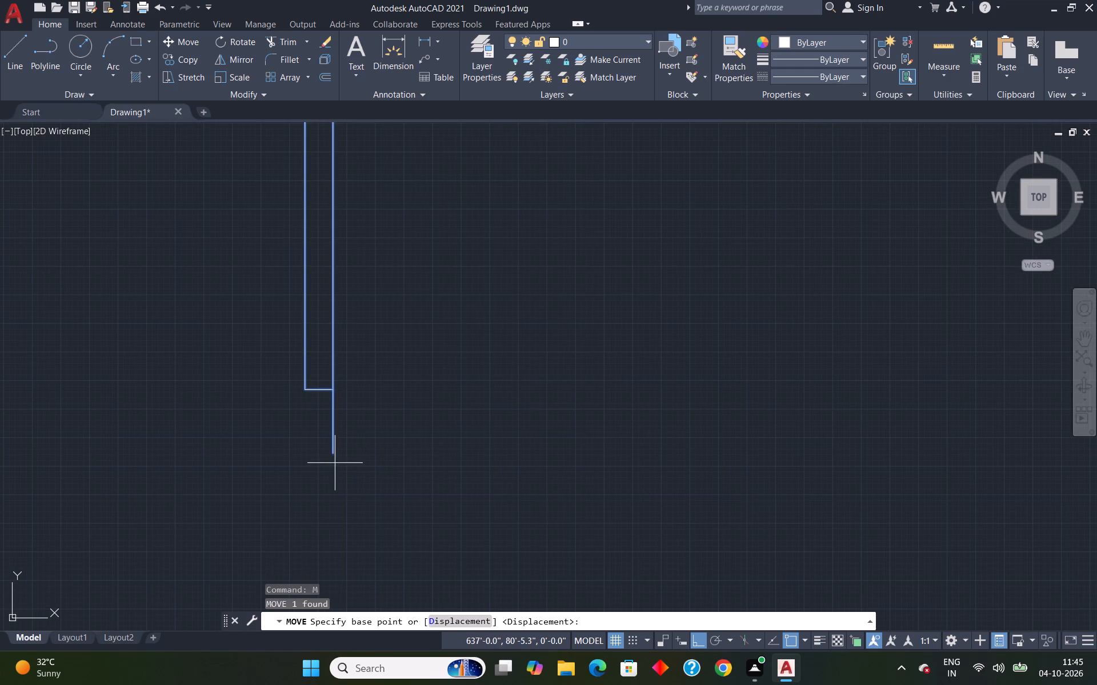
click(333, 453)
scroll(369, 470, down, 10)
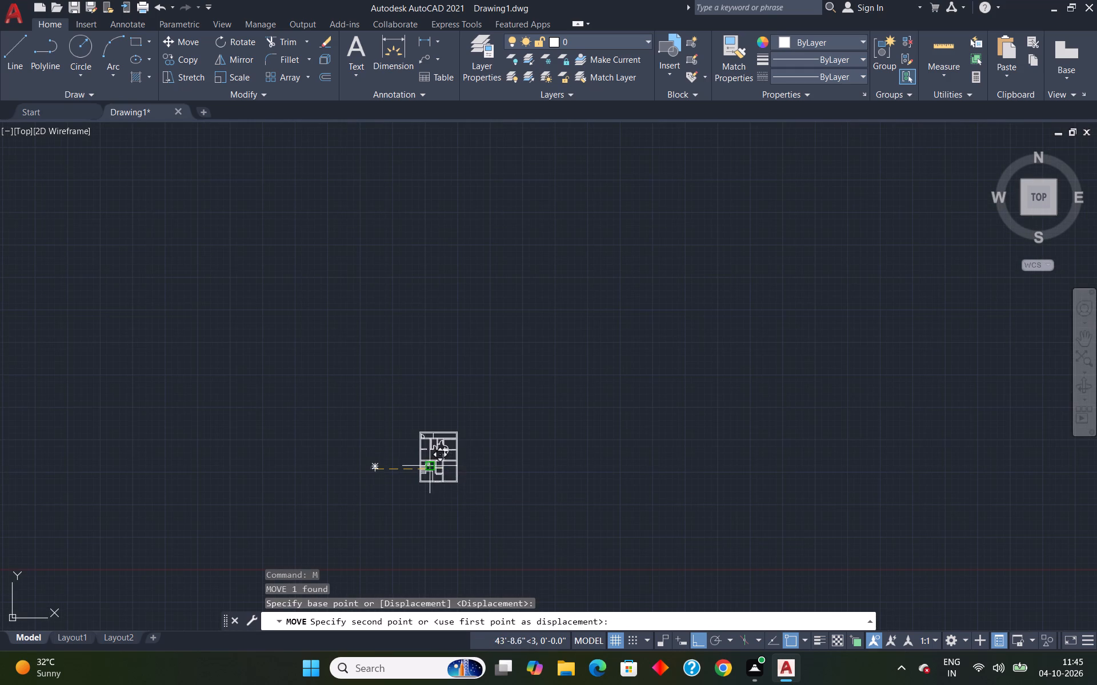
scroll(444, 464, up, 6)
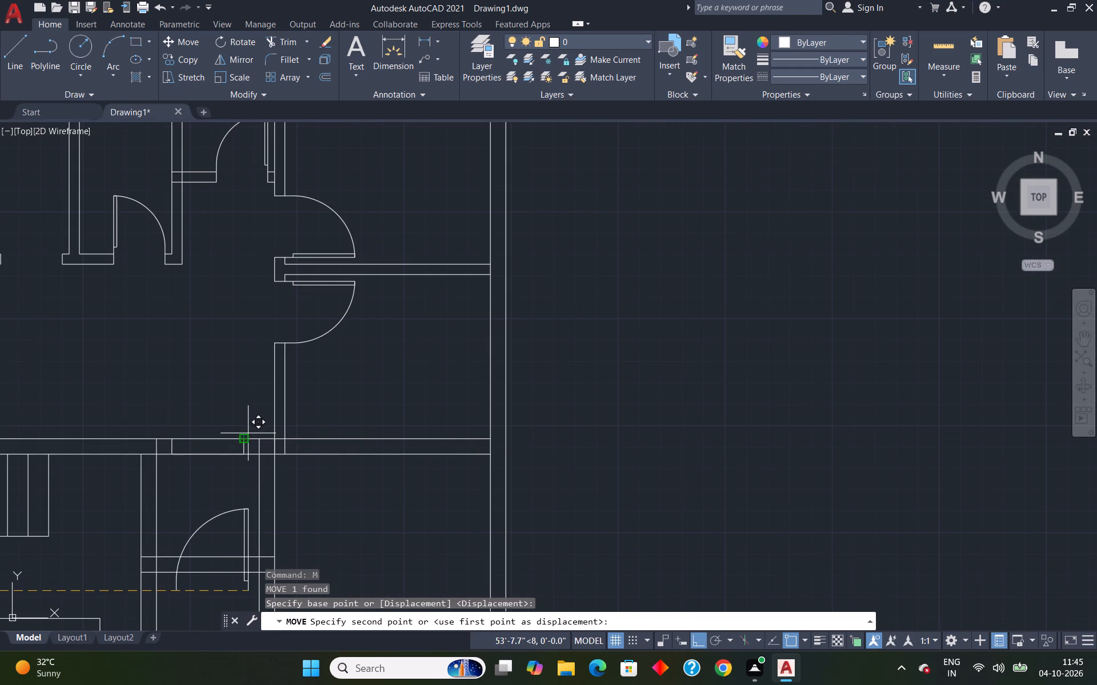
click(248, 433)
key(Escape)
Trim both lines of the long central wall across the new door opening.
text(tr)
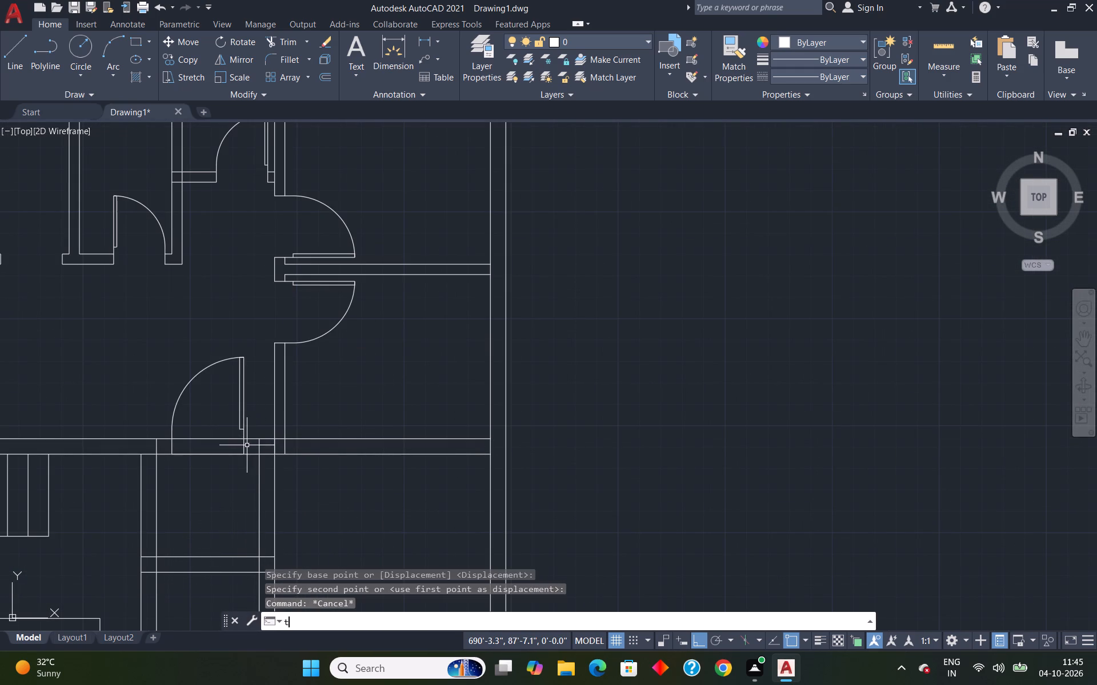
key(Return)
drag(220, 421, 186, 484)
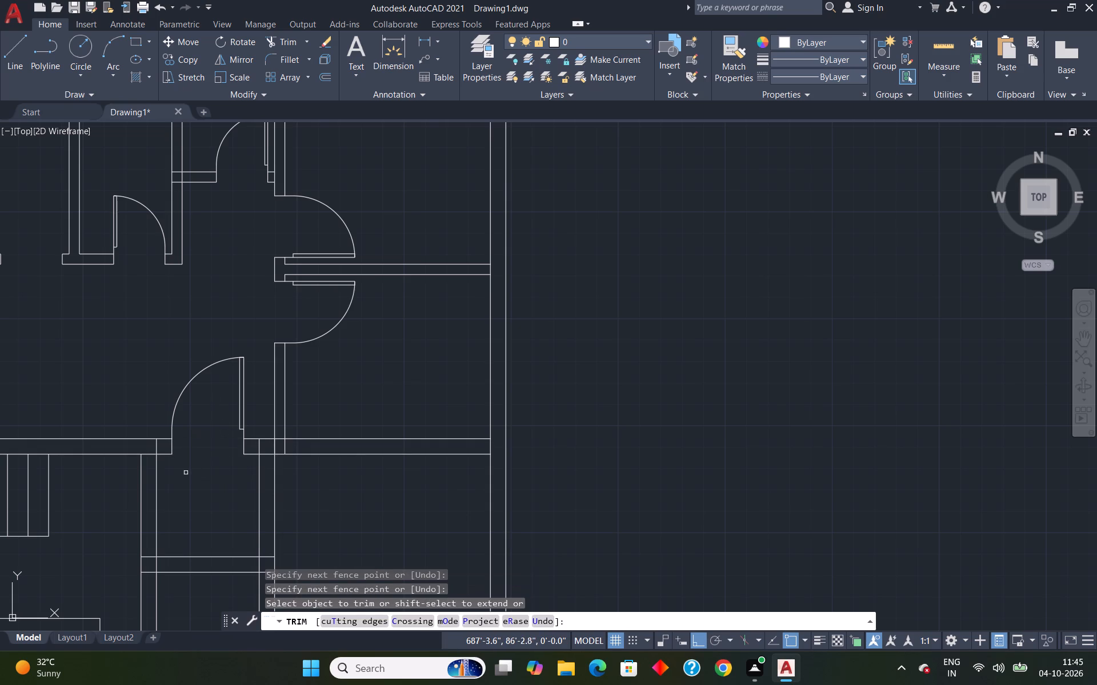
key(Escape)
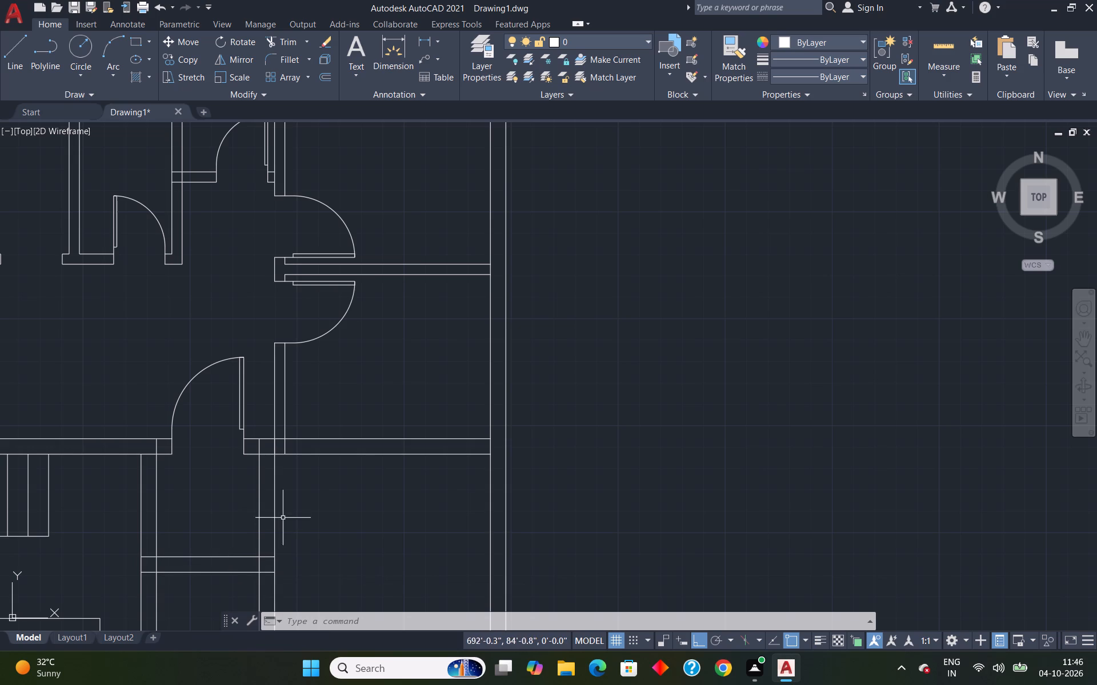
Check the dimensions around the entrance passage and staircase area with Quick Measure.
scroll(222, 464, down, 2)
scroll(190, 520, up, 3)
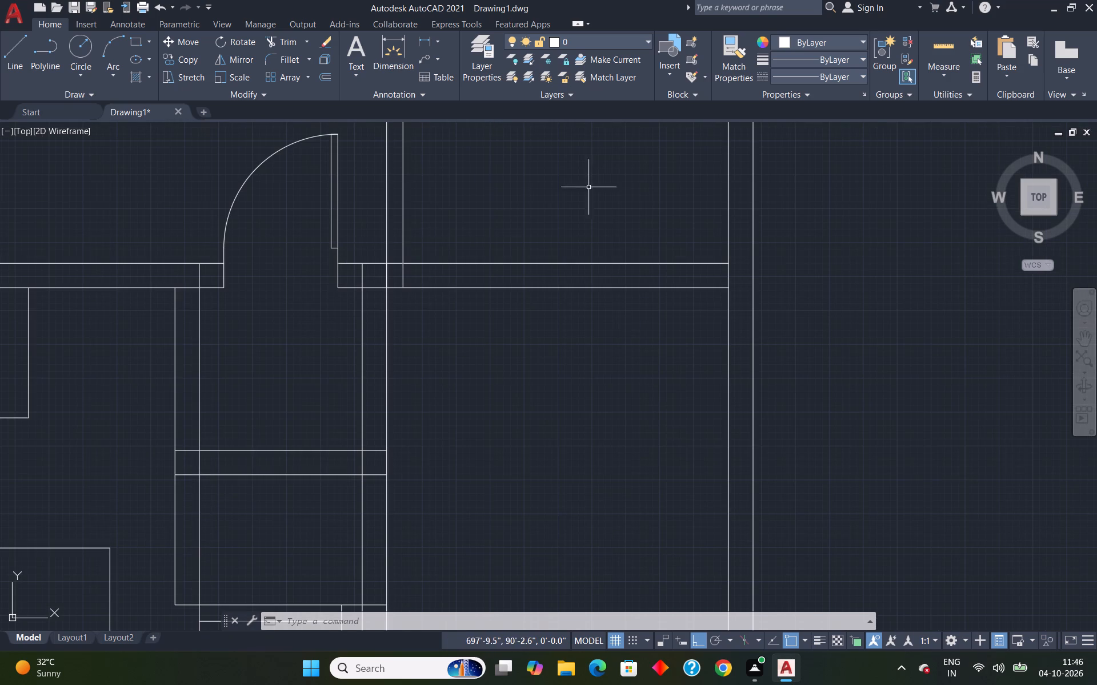
click(936, 56)
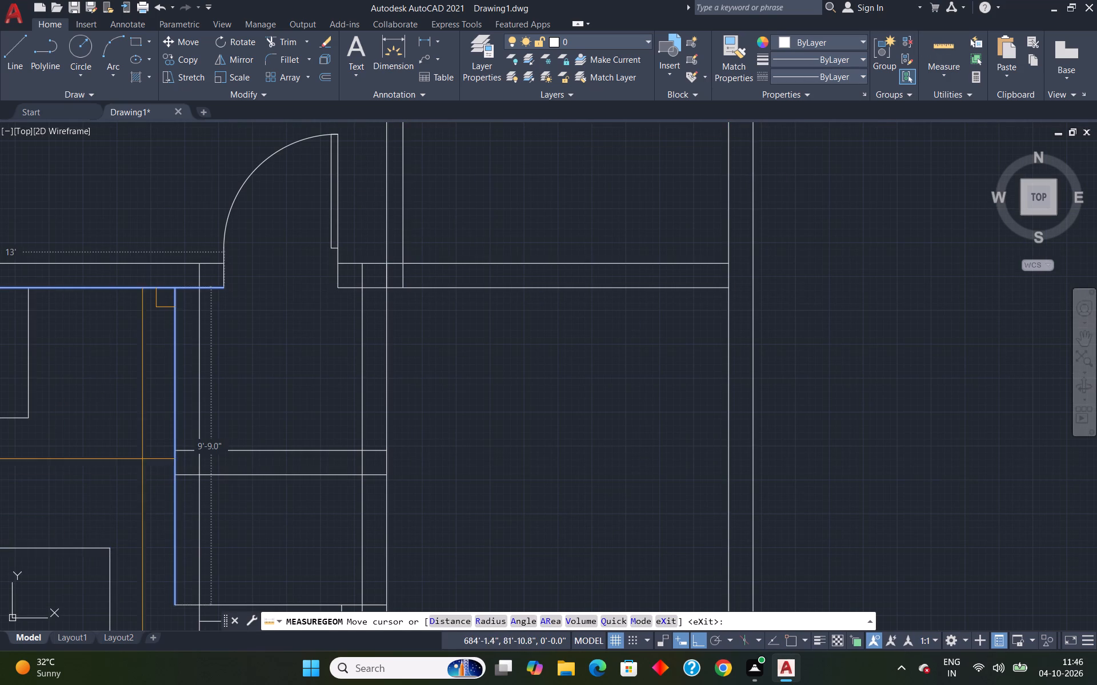
key(Escape)
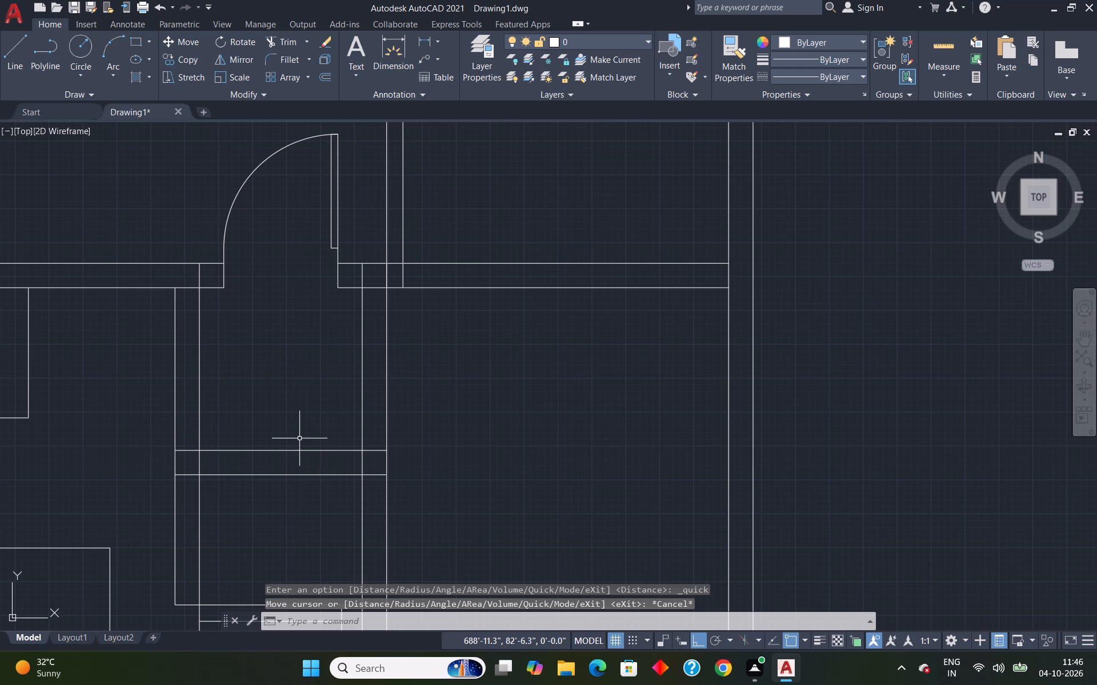
Outline a 3' wide opening in the cross wall of the entrance passage, starting 1' from its right side wall's inner face.
key(l)
key(Return)
text(tk)
key(Return)
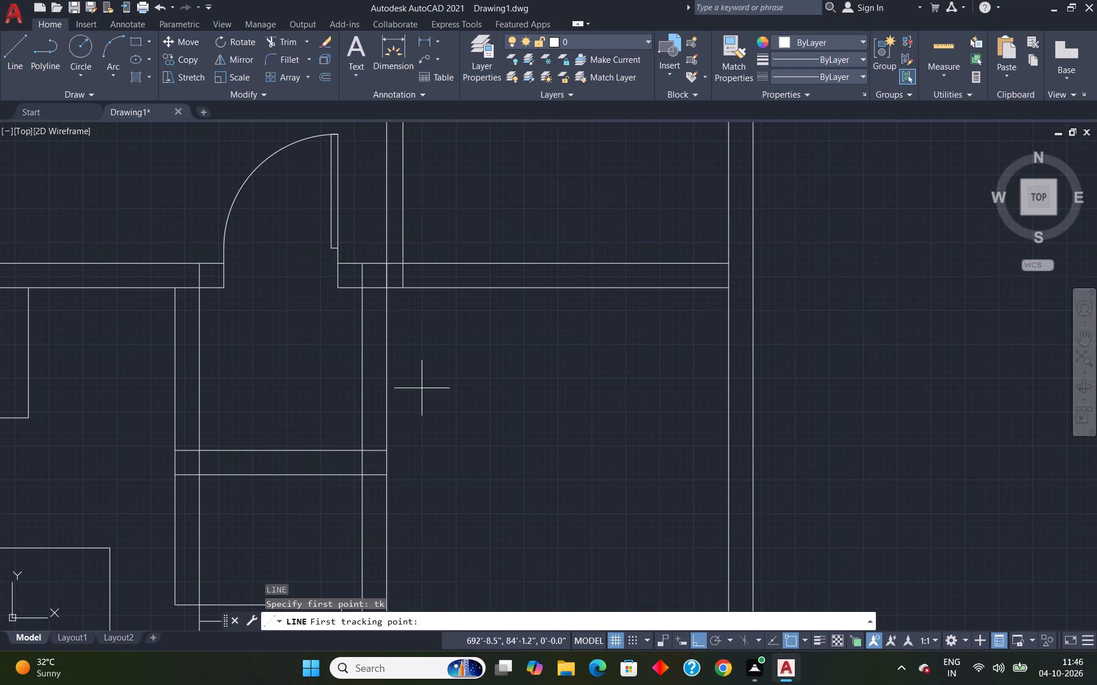
click(361, 450)
text(1')
key(Return)
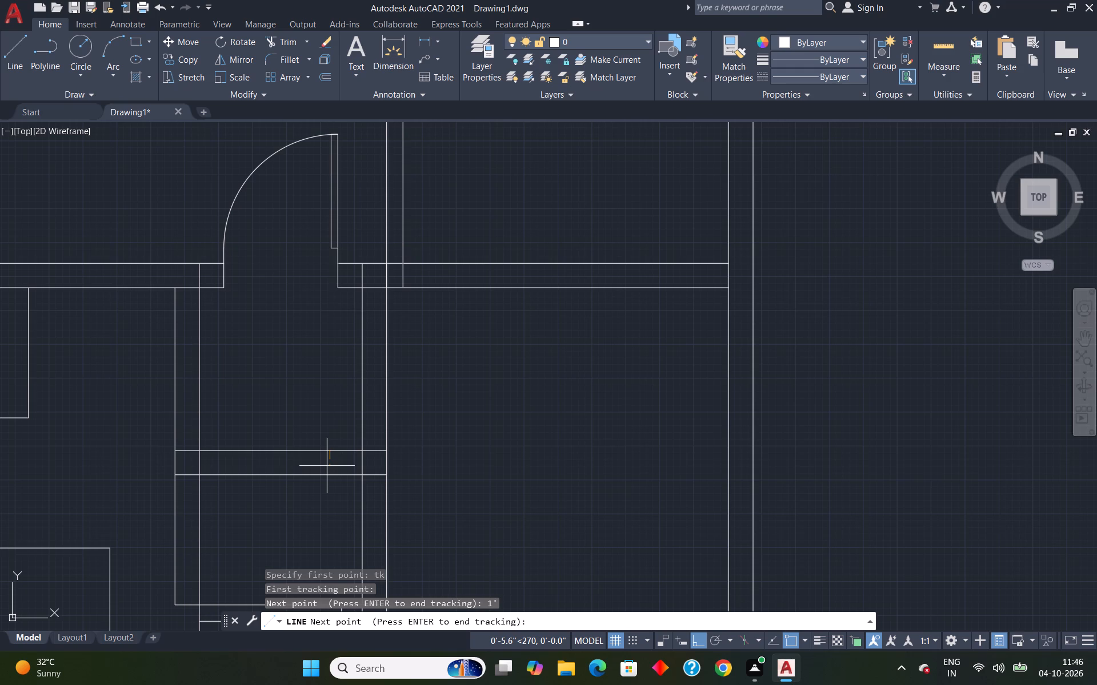
key(Return)
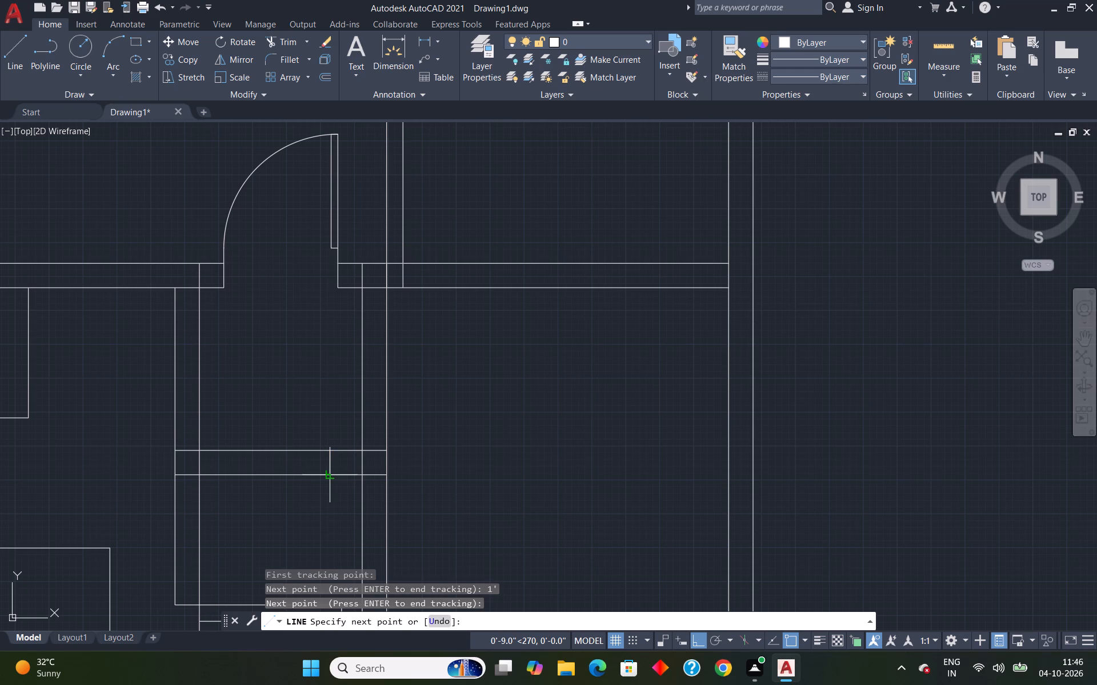
click(330, 473)
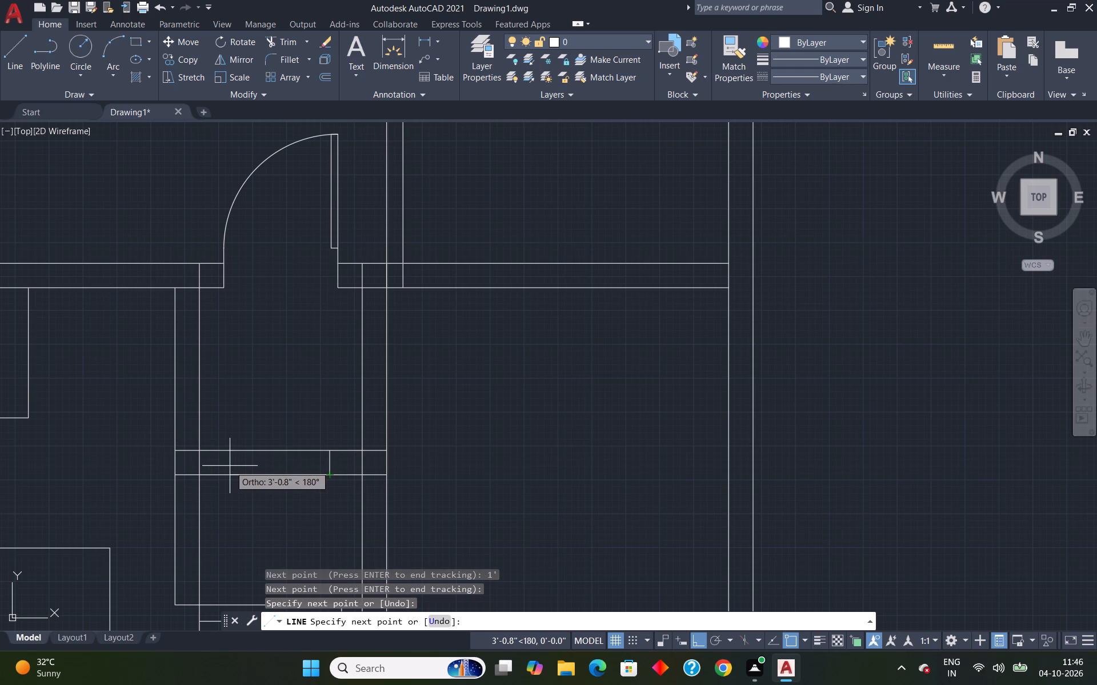
text(3')
key(Return)
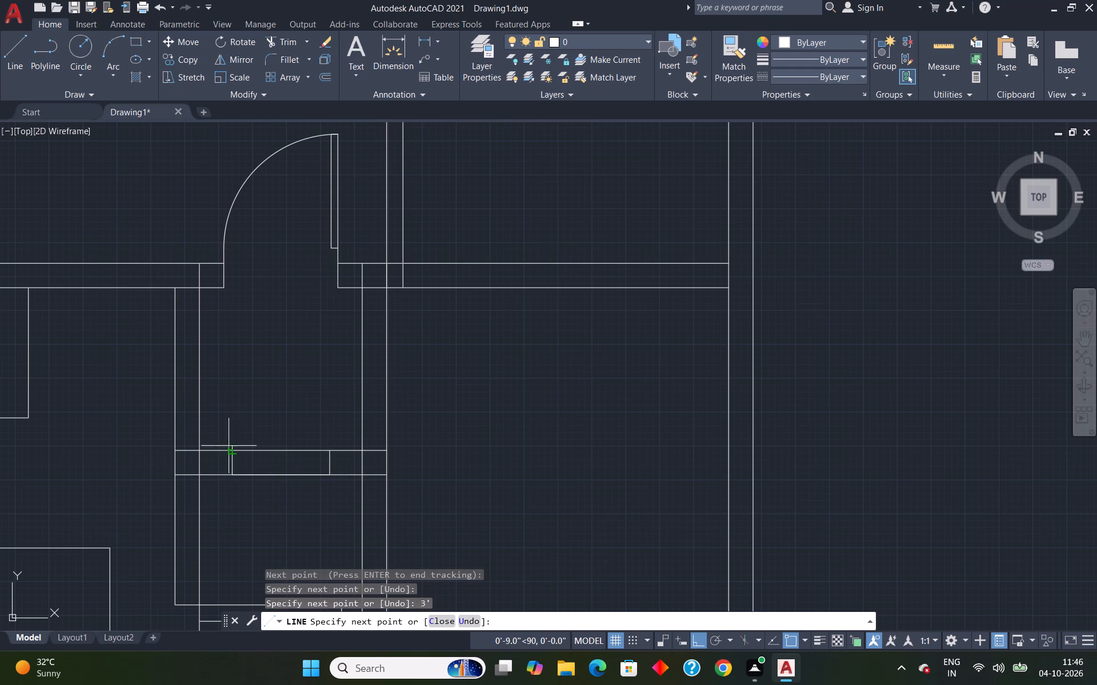
click(233, 450)
key(Escape)
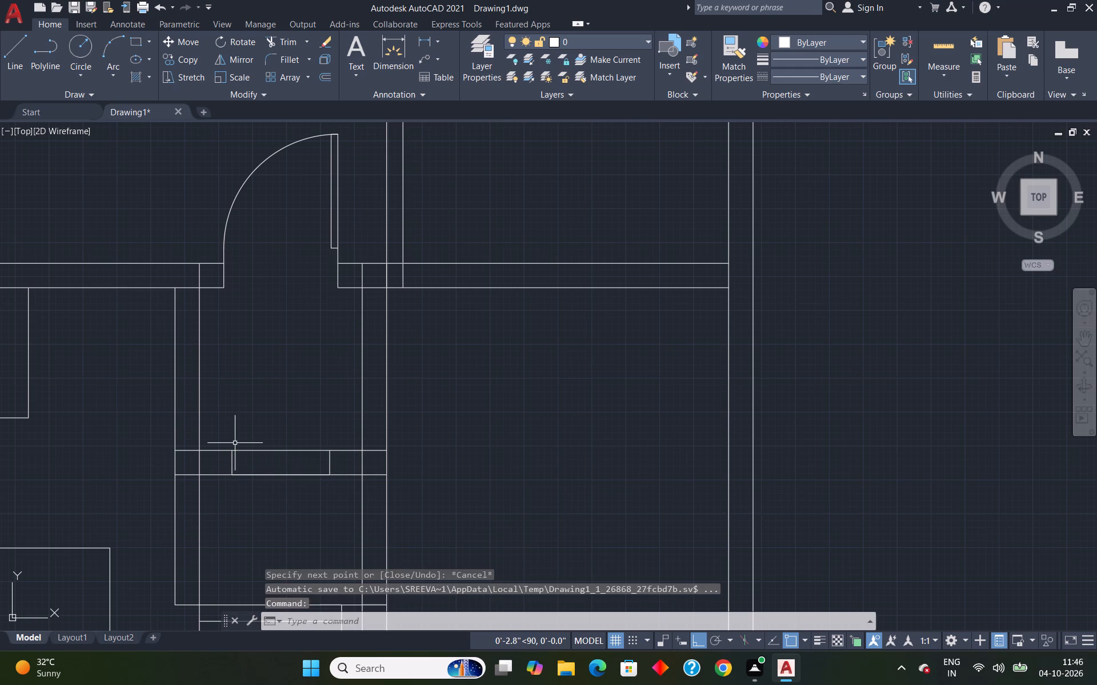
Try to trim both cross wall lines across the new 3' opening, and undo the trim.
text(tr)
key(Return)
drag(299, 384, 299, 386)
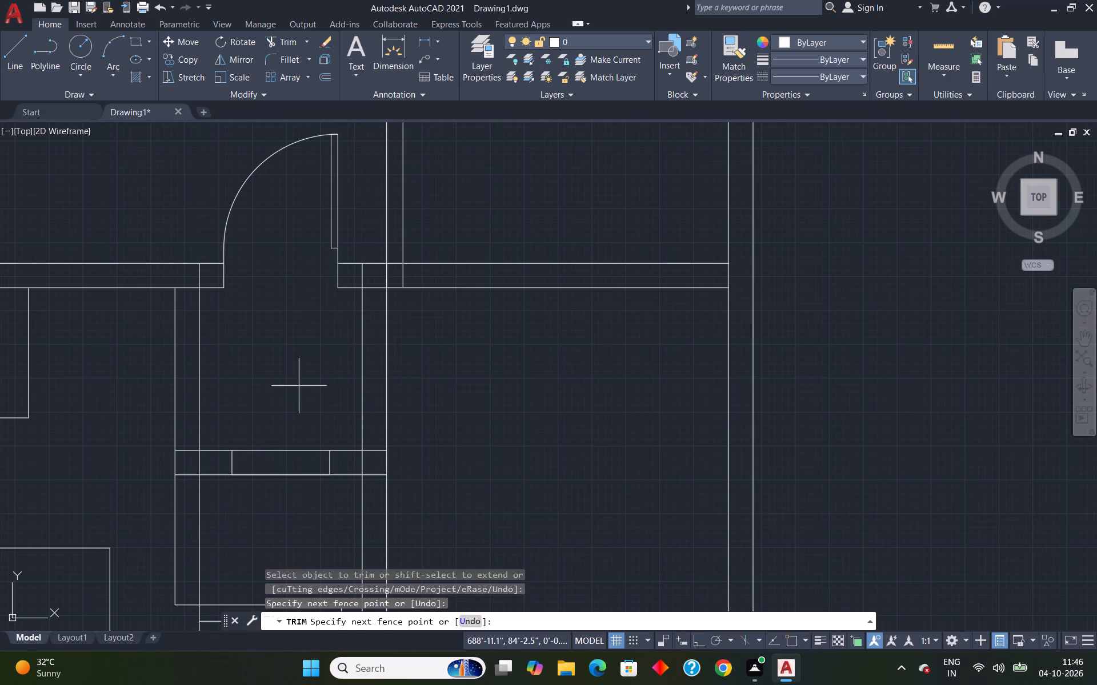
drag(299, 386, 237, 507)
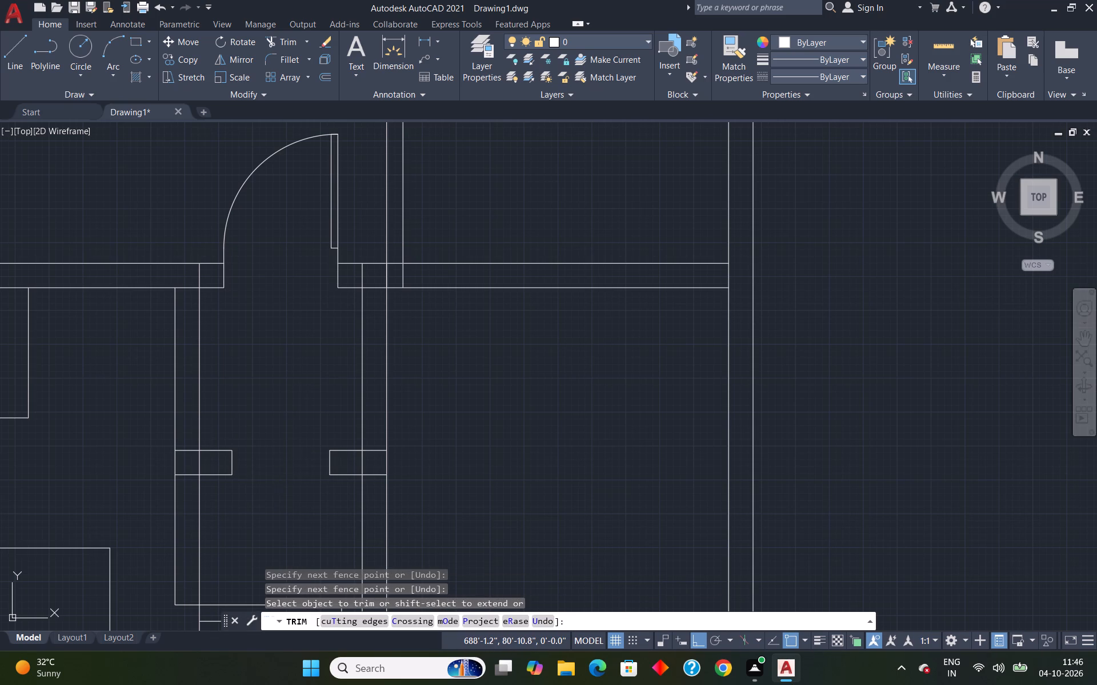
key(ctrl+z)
Trim the cross wall's upper line across the 3' opening.
drag(270, 446, 267, 457)
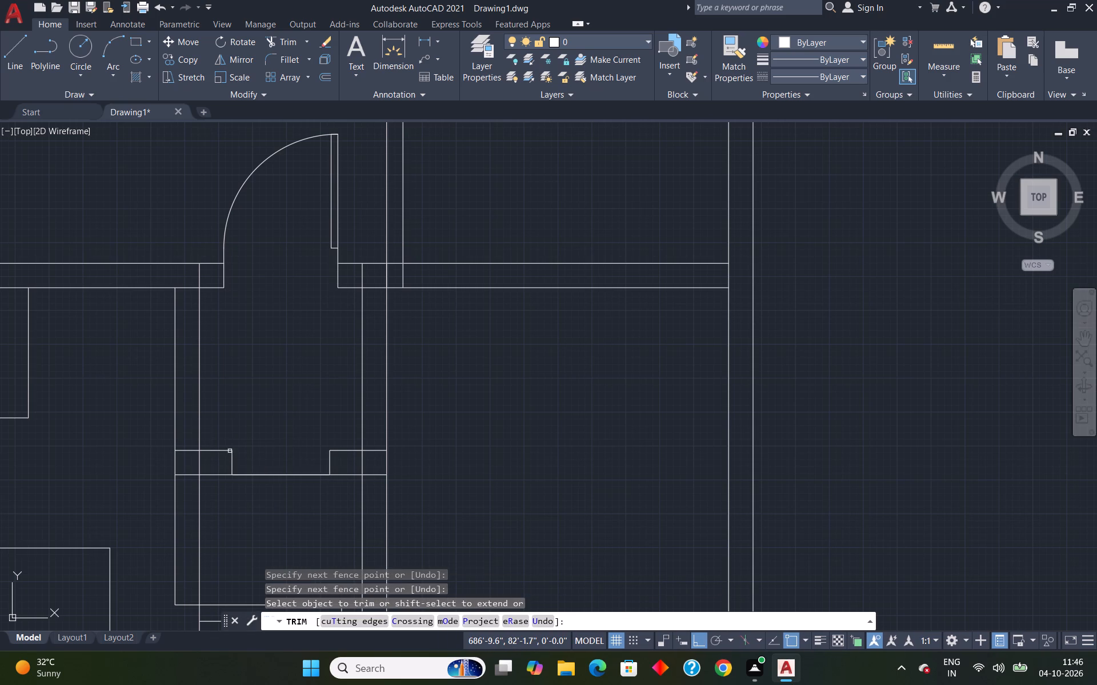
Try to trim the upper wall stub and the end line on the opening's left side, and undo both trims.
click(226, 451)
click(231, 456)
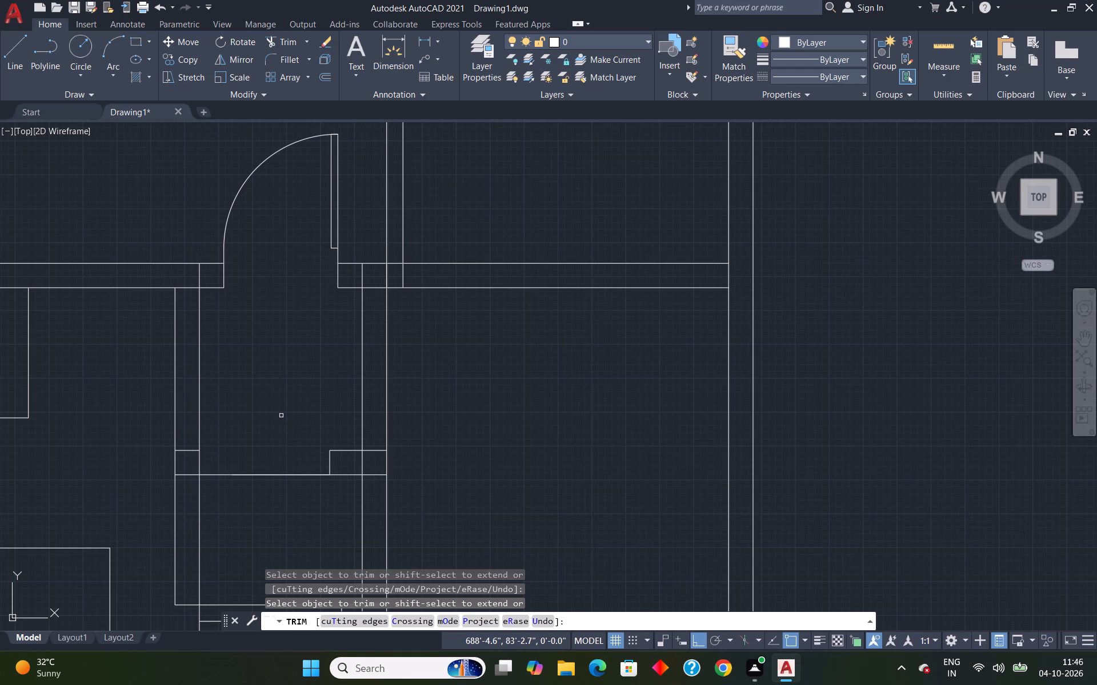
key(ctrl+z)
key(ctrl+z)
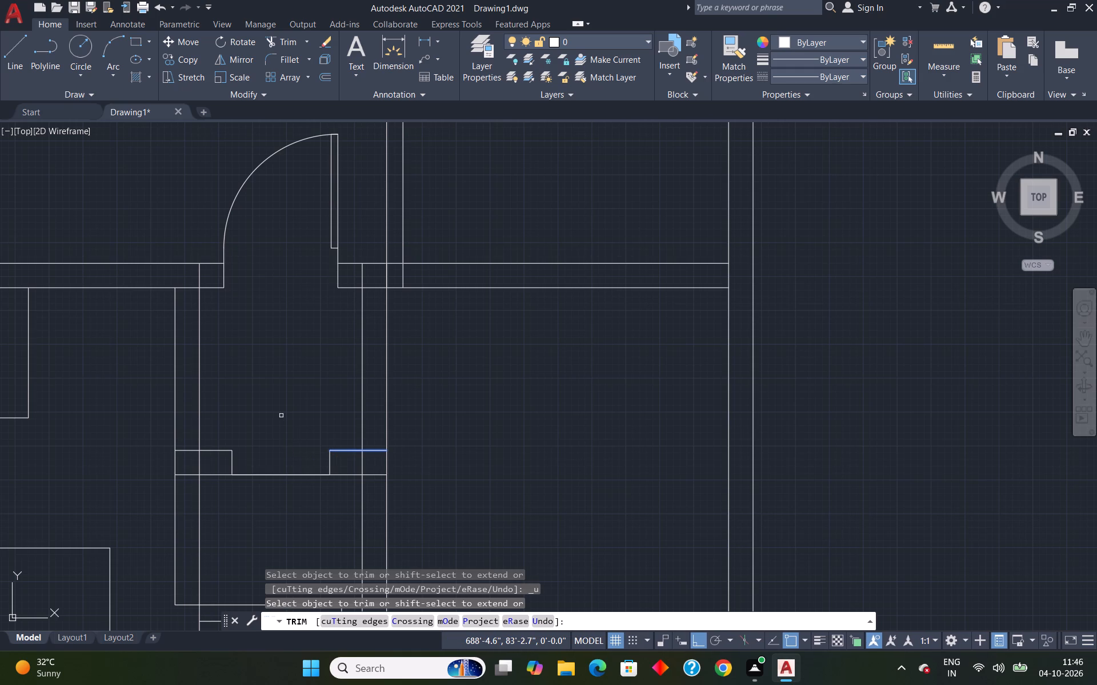
Erase the 3' line along the lower edge of the opening in the entrance passage's cross wall.
key(Escape)
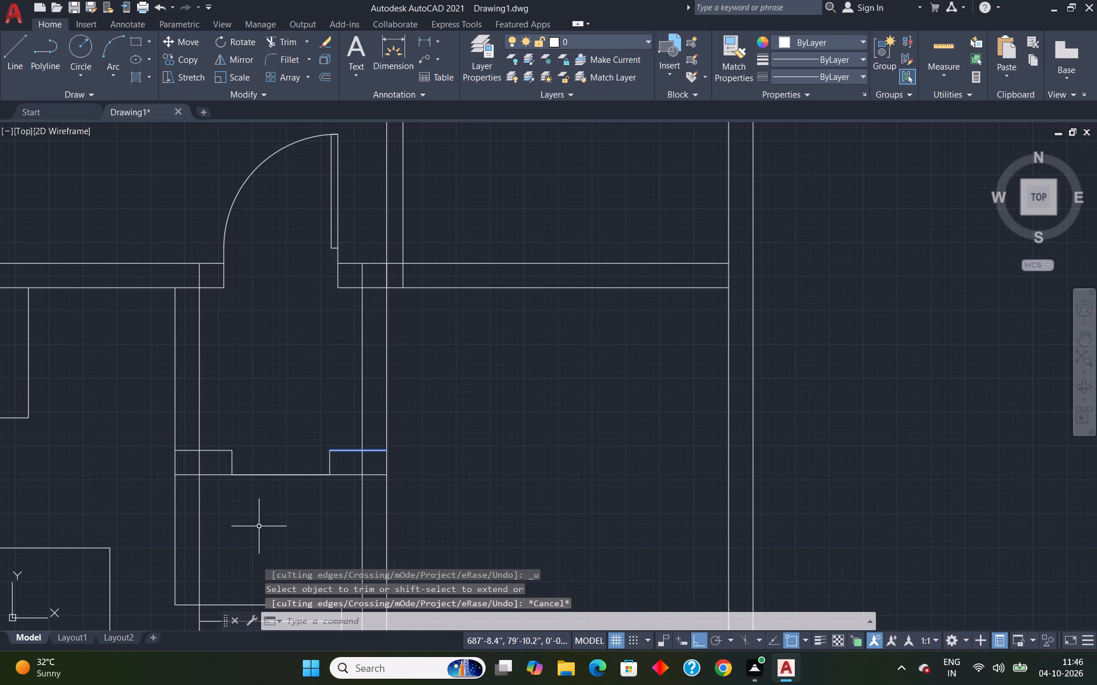
scroll(253, 485, up, 3)
click(241, 441)
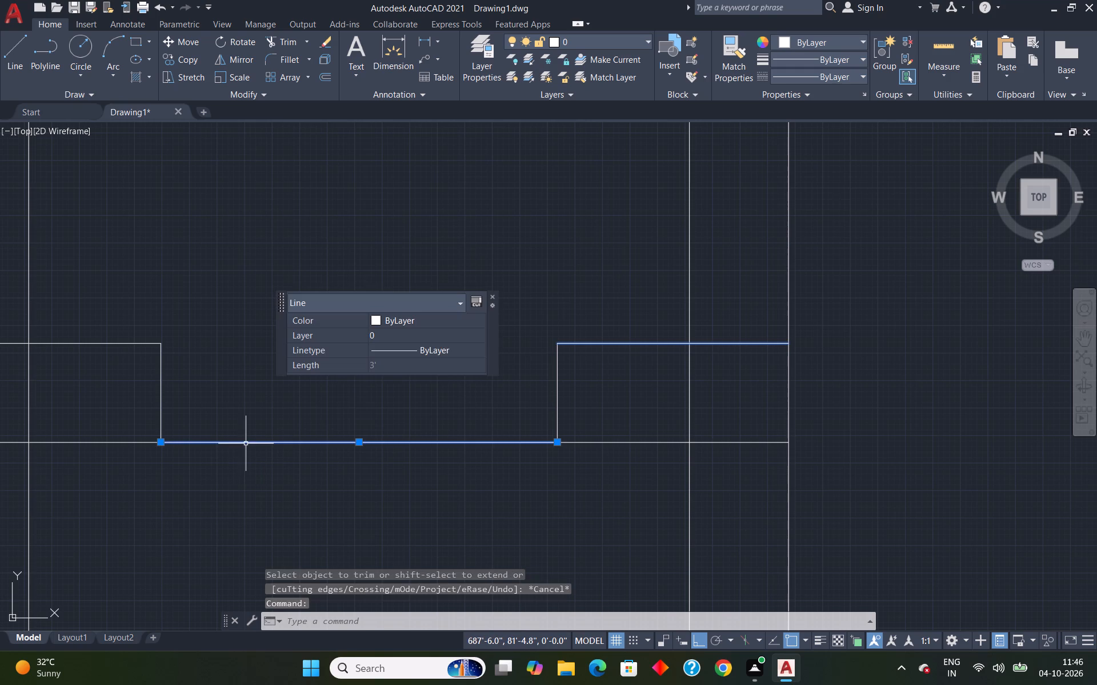
key(Delete)
scroll(290, 435, down, 4)
scroll(283, 451, up, 2)
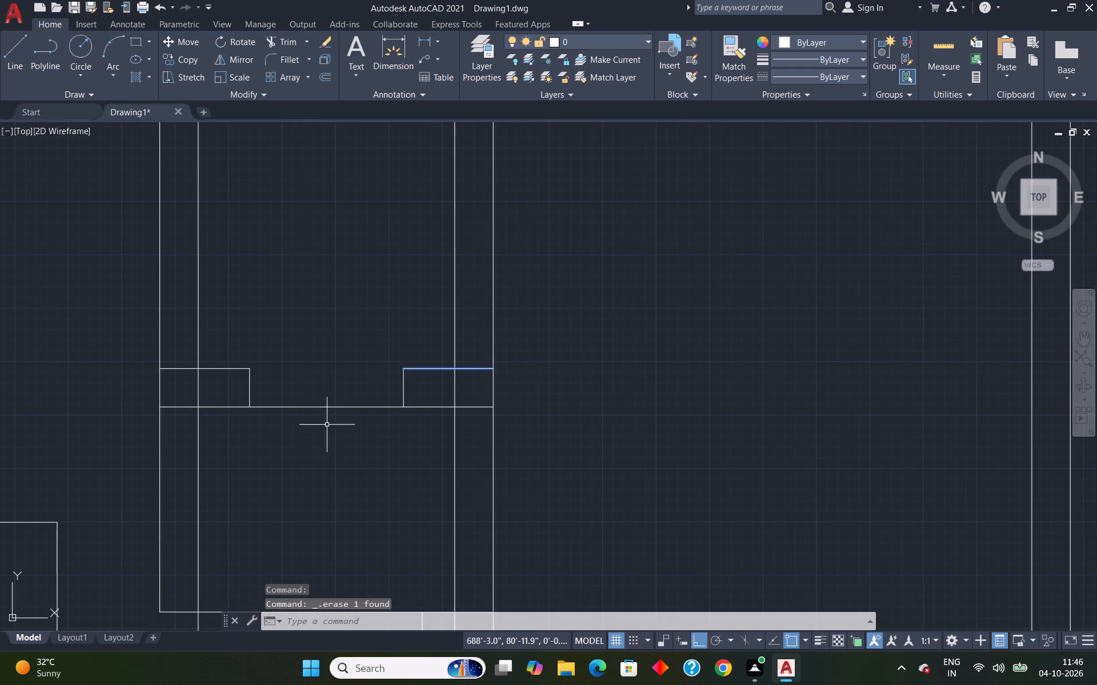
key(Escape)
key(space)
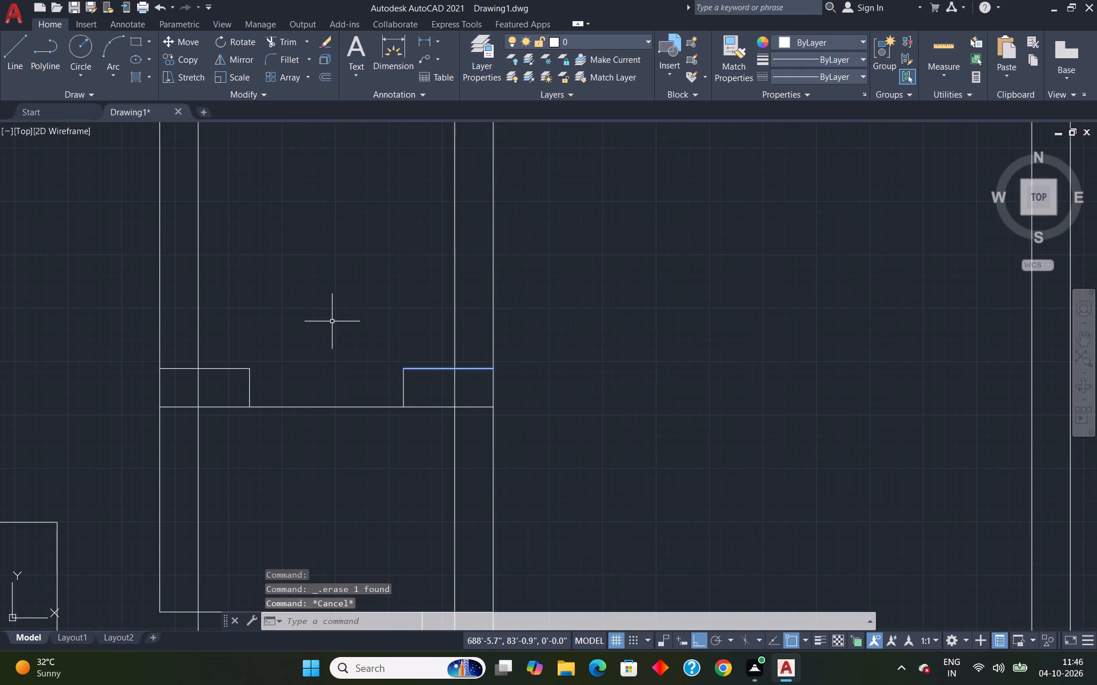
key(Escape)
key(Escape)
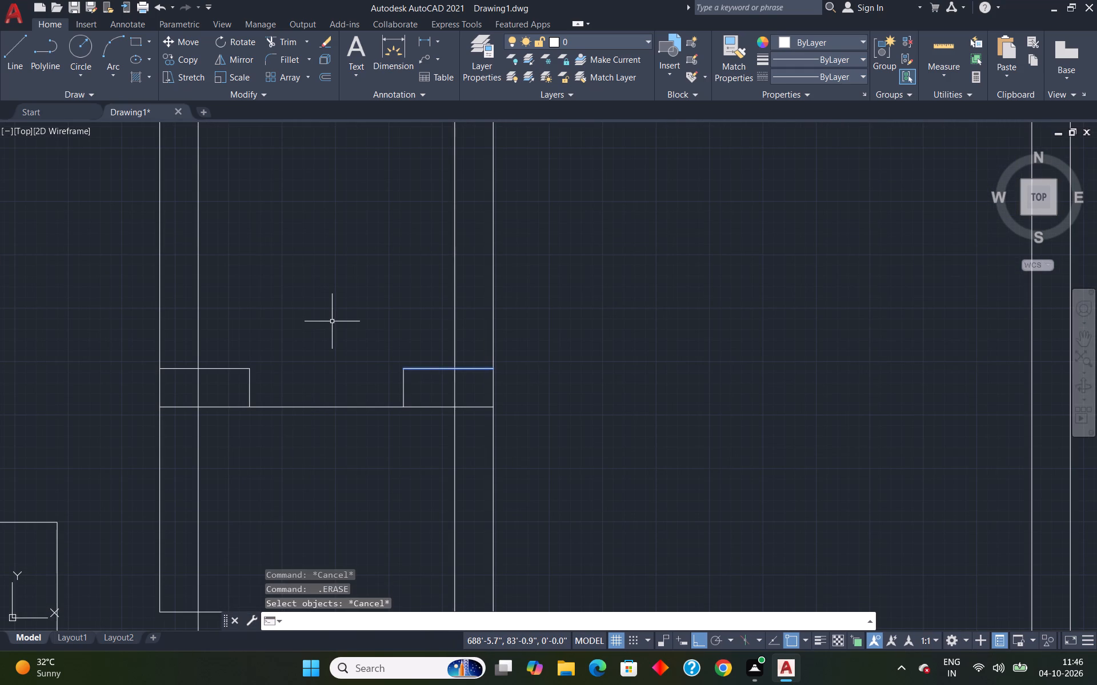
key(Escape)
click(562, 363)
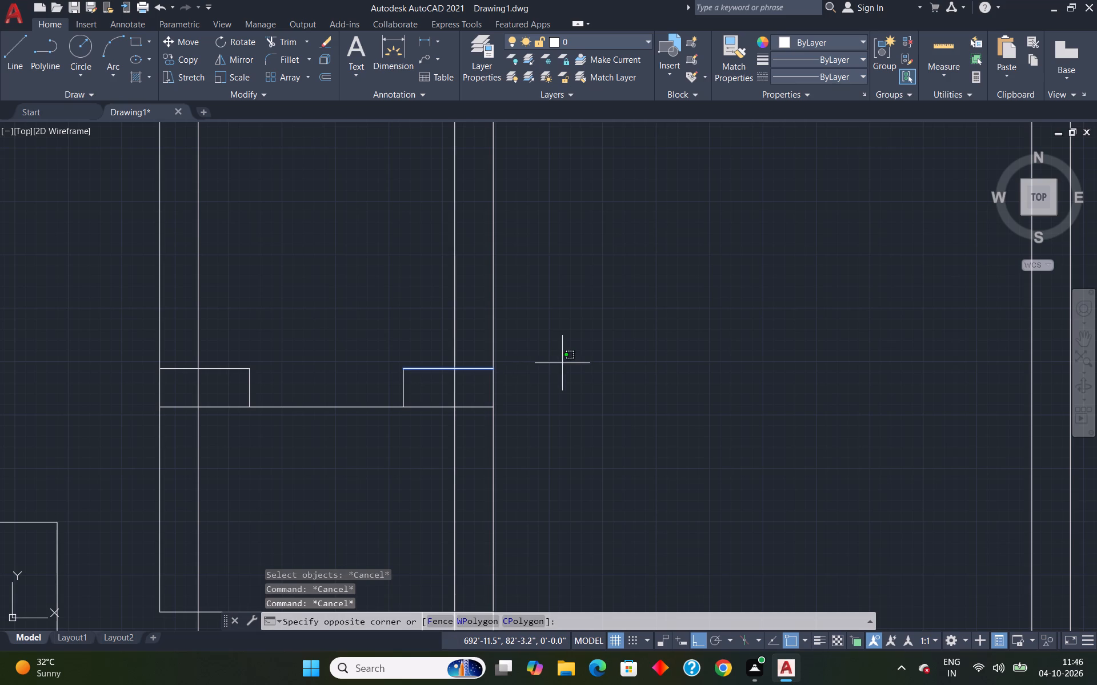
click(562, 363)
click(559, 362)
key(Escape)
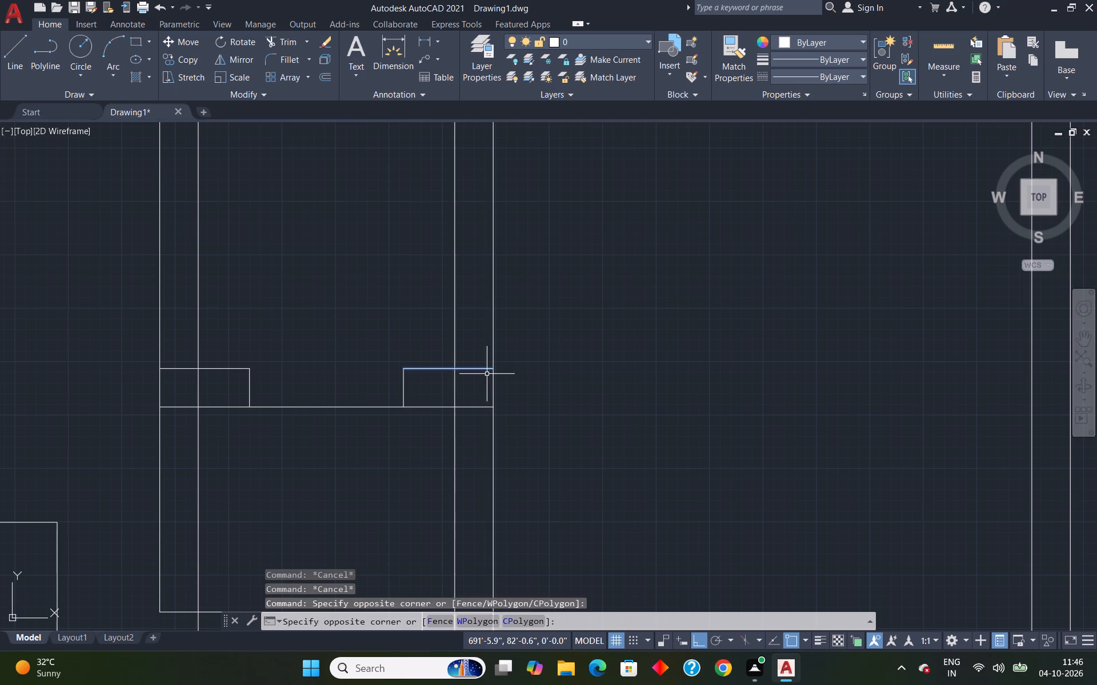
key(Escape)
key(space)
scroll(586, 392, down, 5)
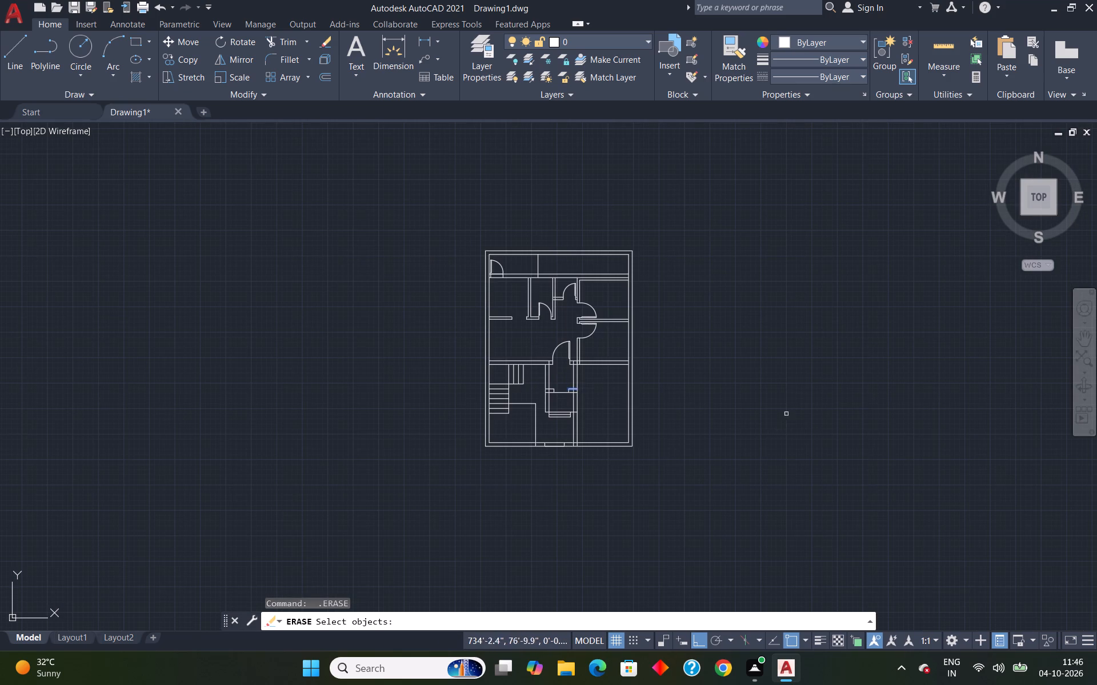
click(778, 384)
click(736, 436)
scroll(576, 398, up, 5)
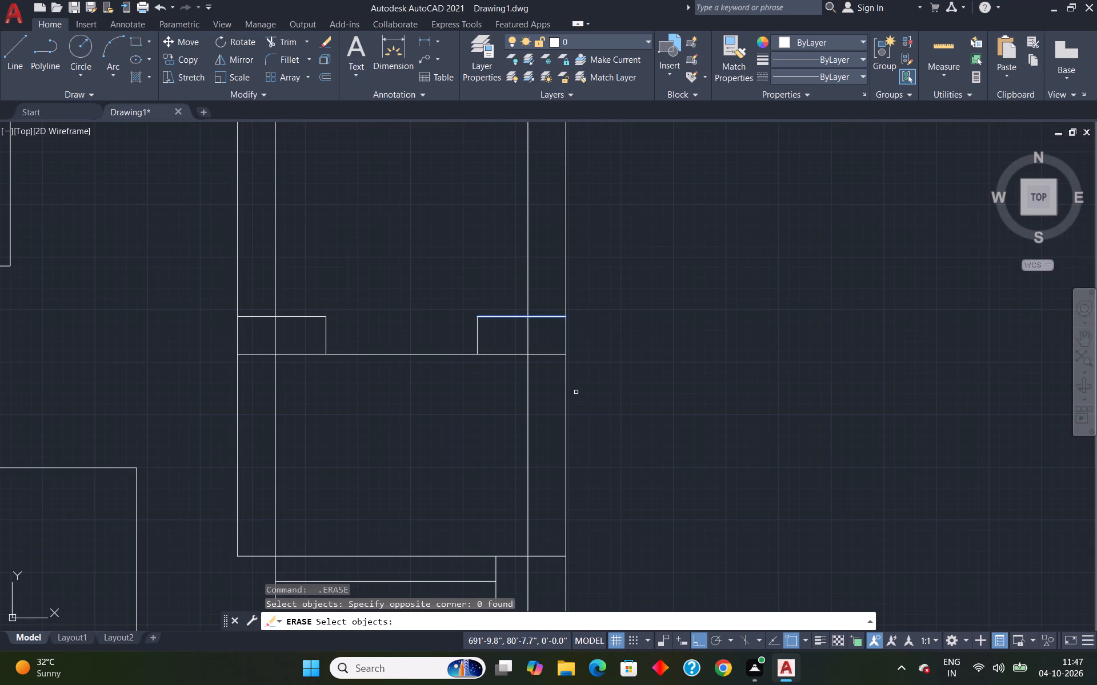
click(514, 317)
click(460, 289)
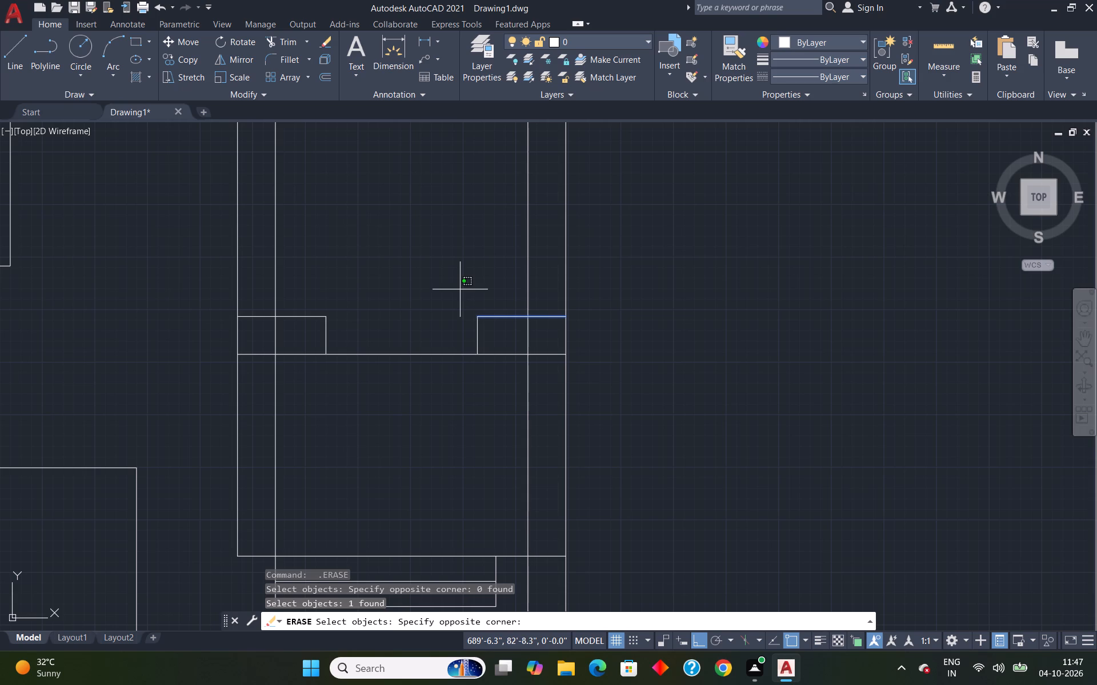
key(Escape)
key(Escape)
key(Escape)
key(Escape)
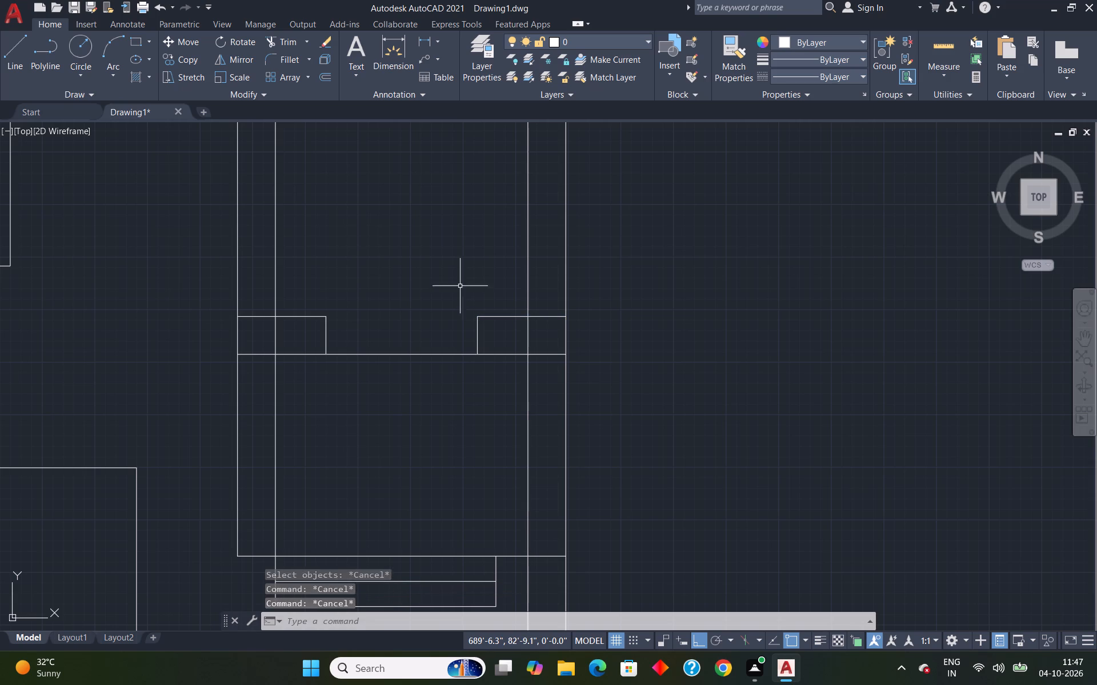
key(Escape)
Examine the whole floor plan, checking the entrance passage's cross wall opening and the existing doors.
scroll(521, 279, down, 4)
scroll(498, 285, up, 3)
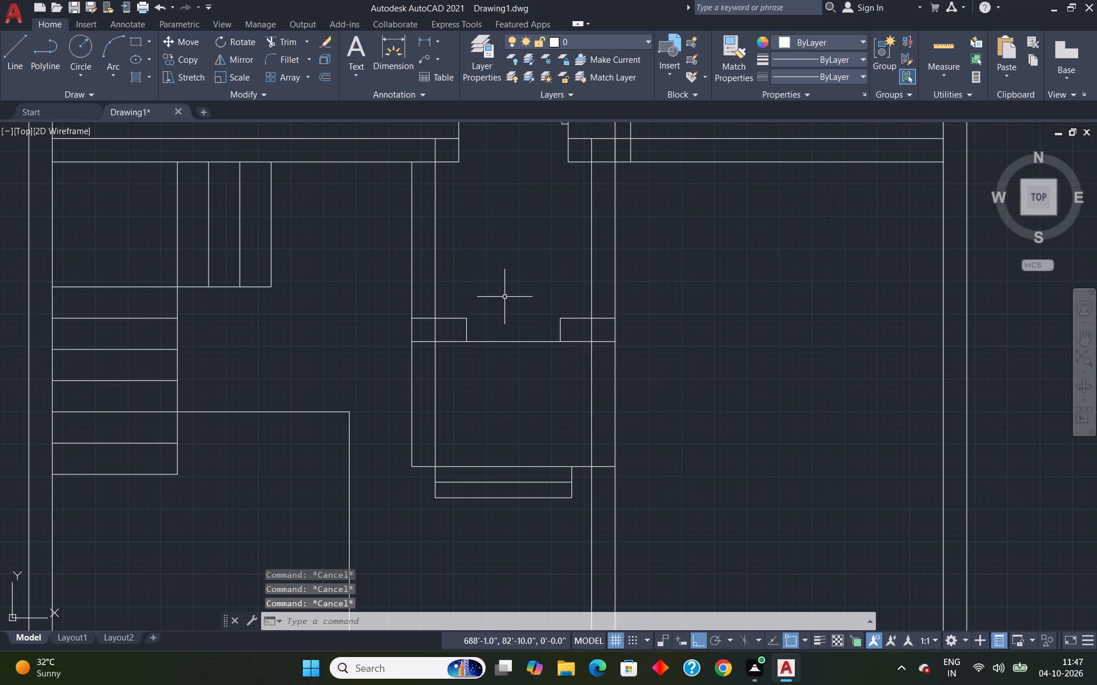
scroll(495, 320, up, 1)
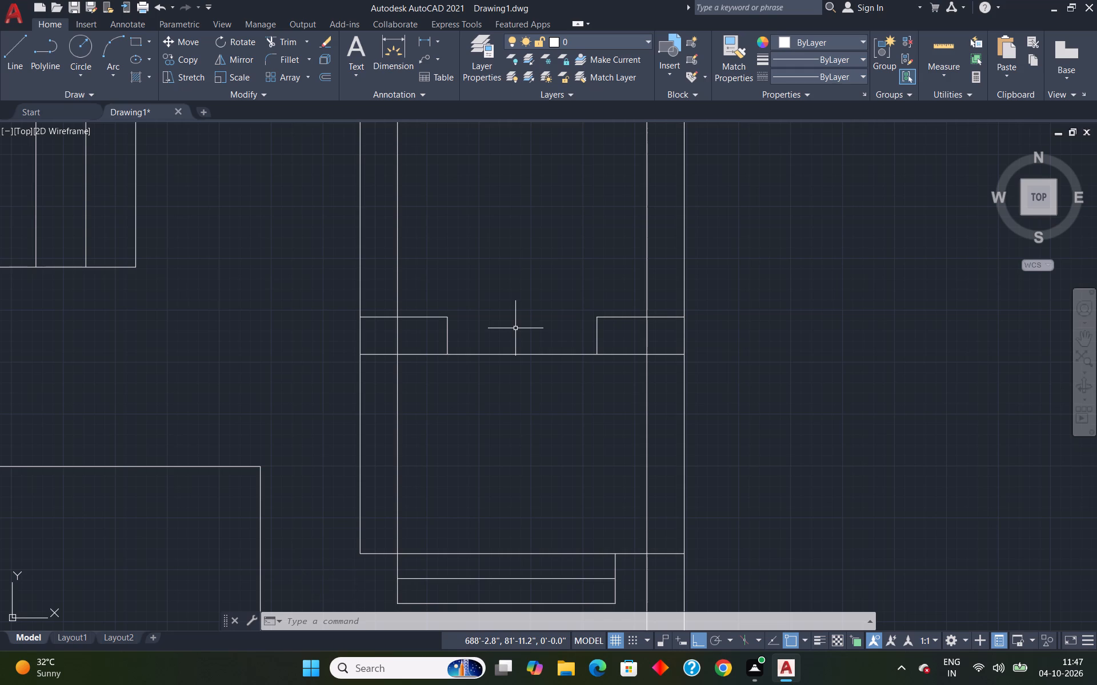
scroll(571, 401, down, 2)
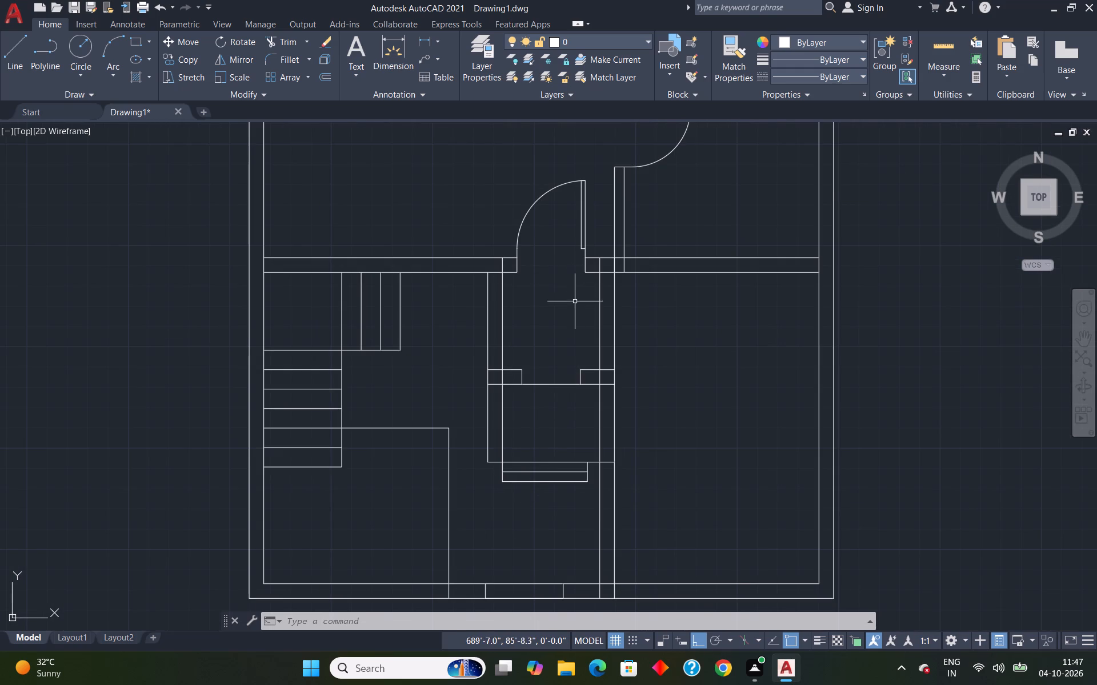
scroll(574, 304, down, 1)
scroll(517, 315, down, 1)
scroll(595, 255, down, 2)
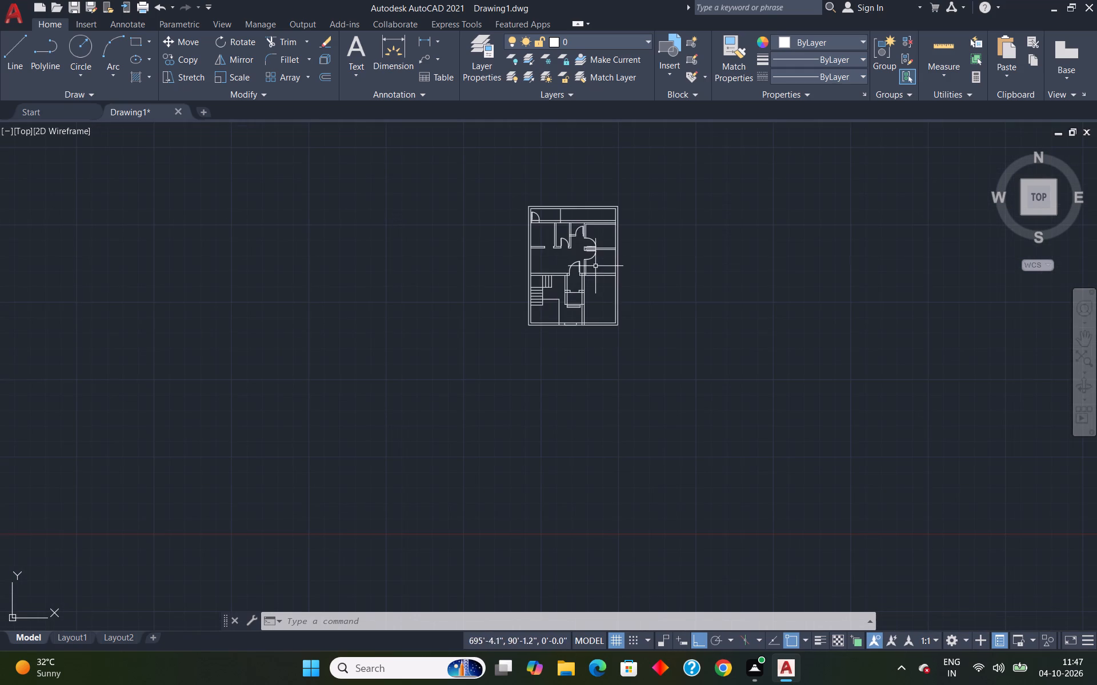
scroll(615, 196, up, 3)
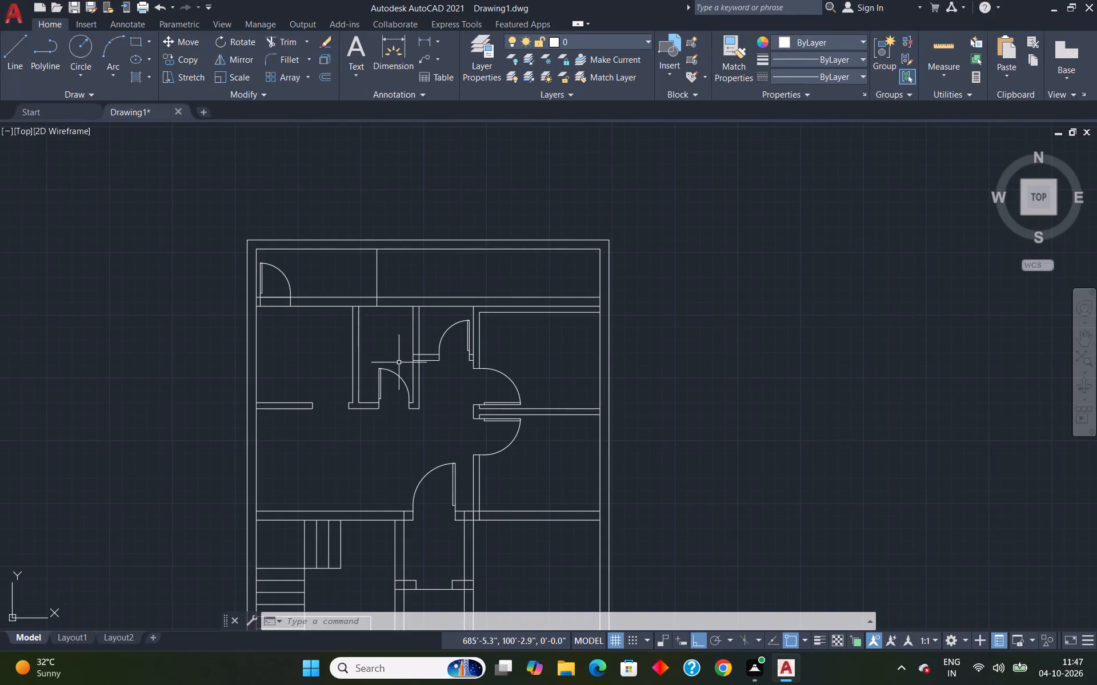
scroll(506, 495, down, 1)
scroll(514, 562, down, 3)
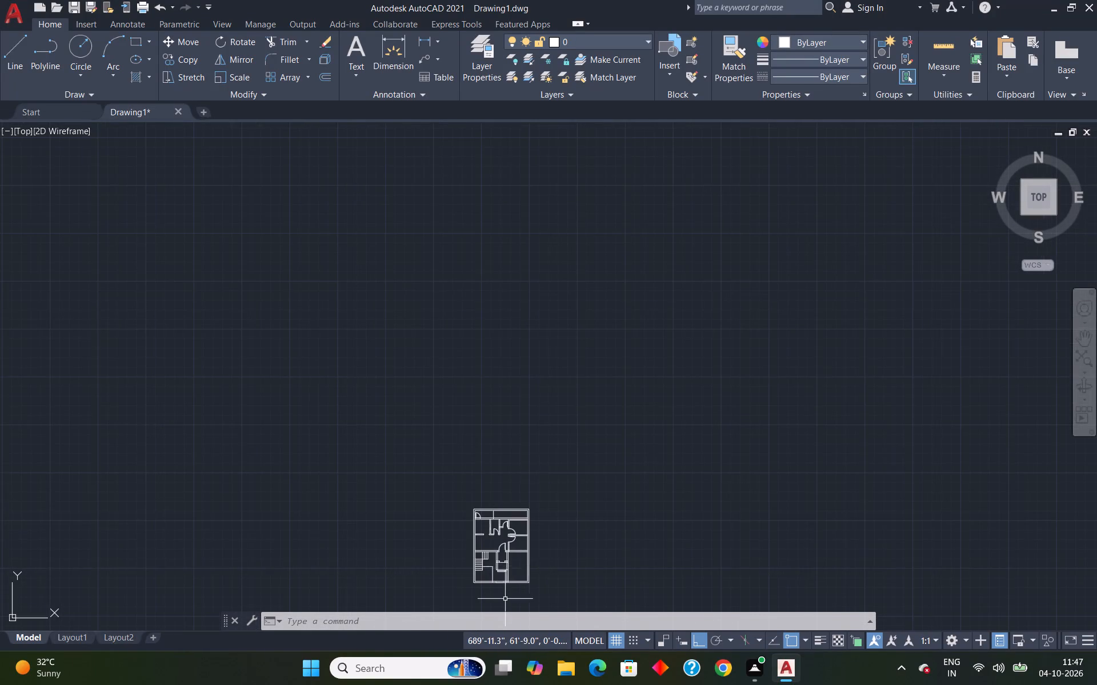
scroll(505, 597, up, 3)
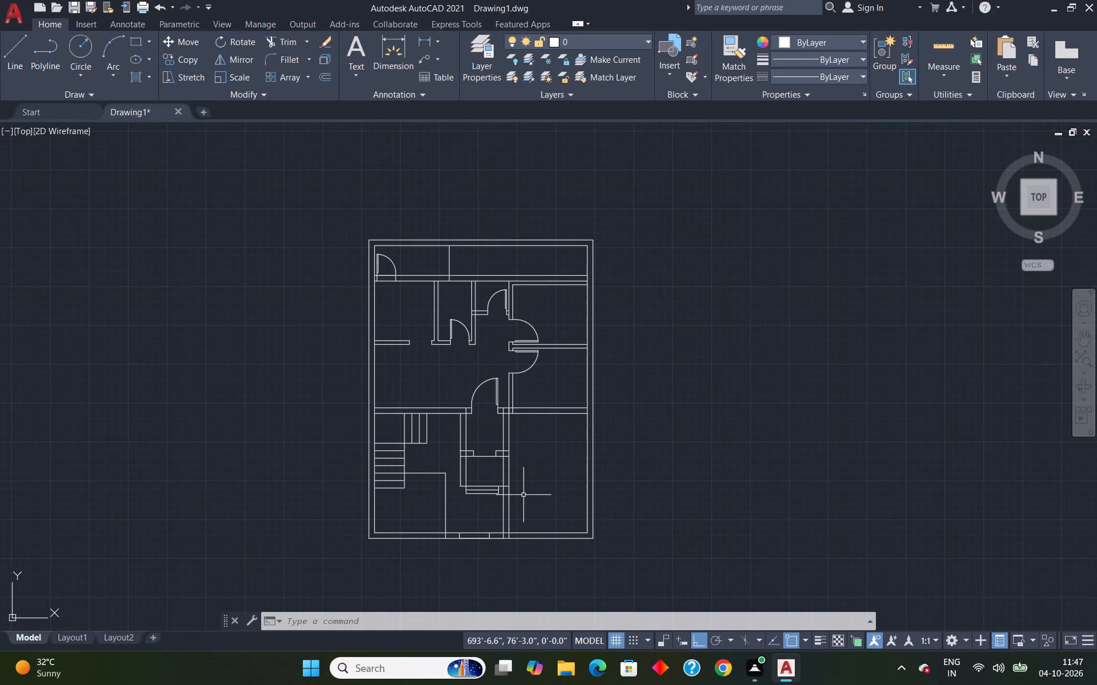
scroll(524, 494, up, 1)
scroll(521, 497, down, 1)
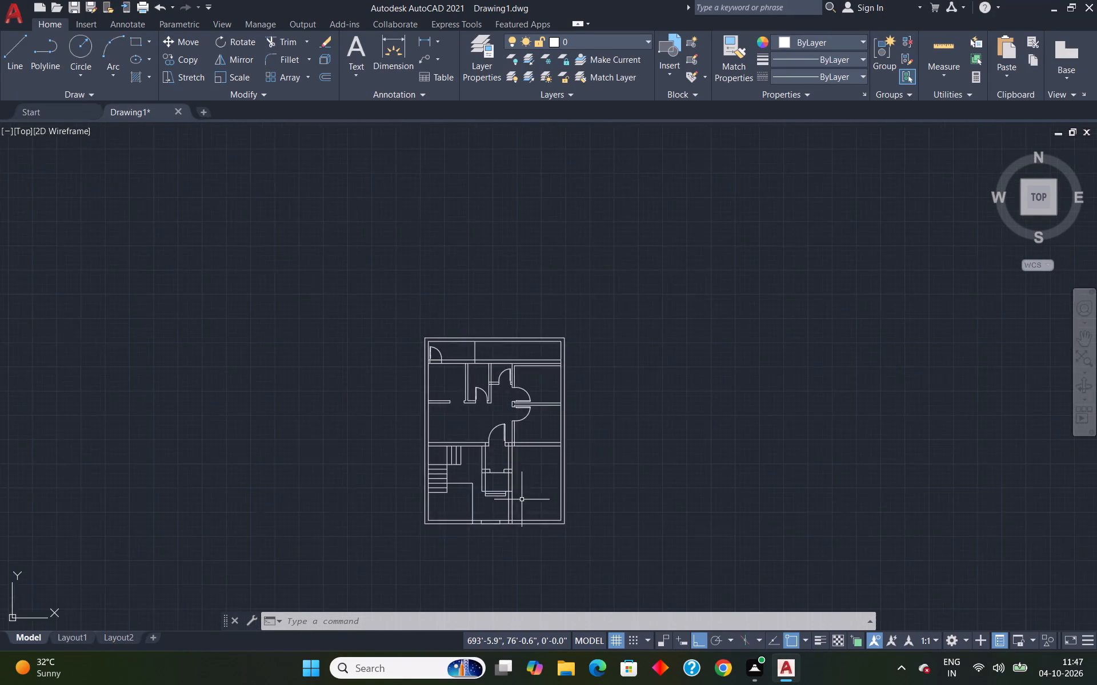
scroll(522, 499, down, 2)
scroll(507, 498, up, 1)
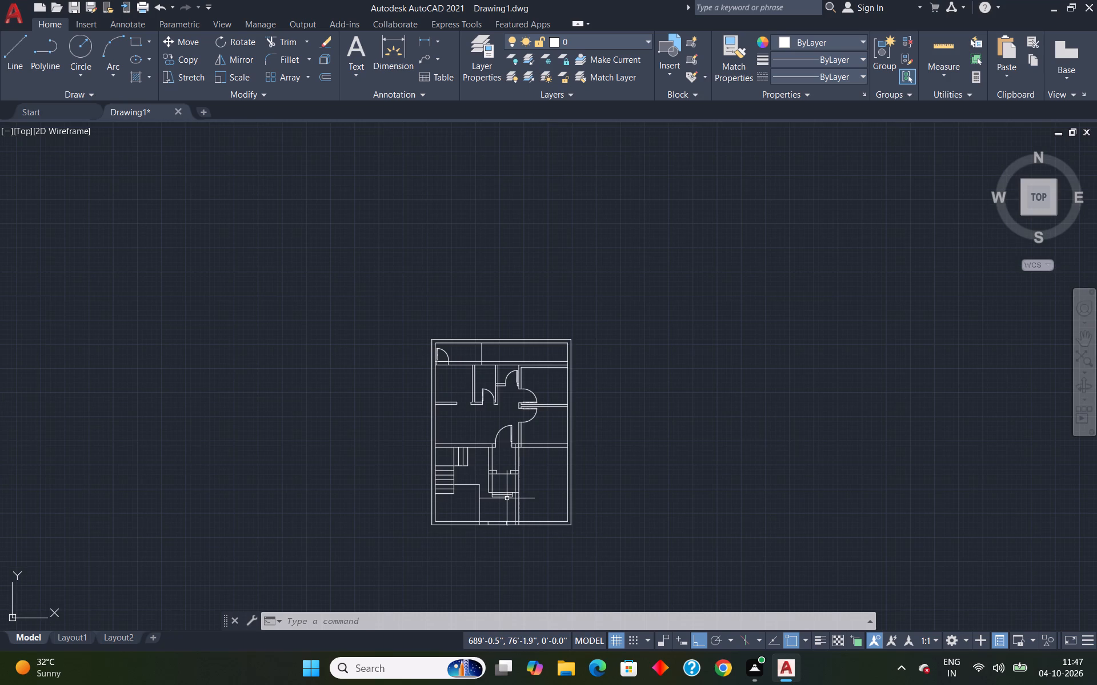
Copy the door block in the narrow upper-middle room's bottom wall to the empty space right of the plan.
scroll(523, 418, up, 2)
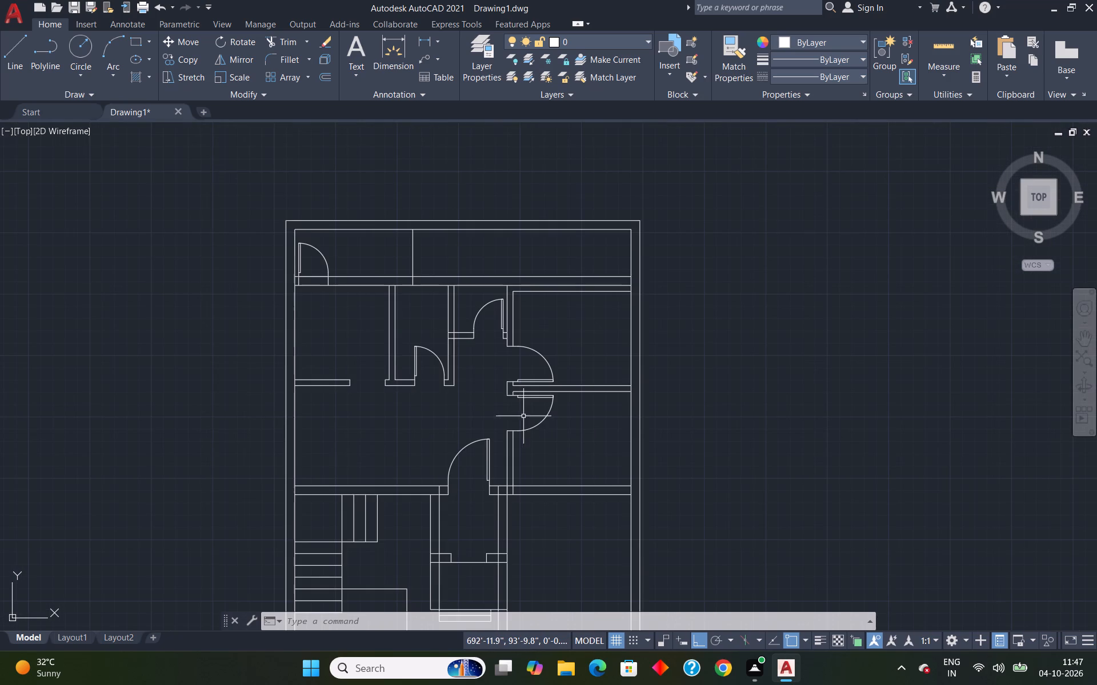
click(442, 361)
key(c)
key(o)
key(Return)
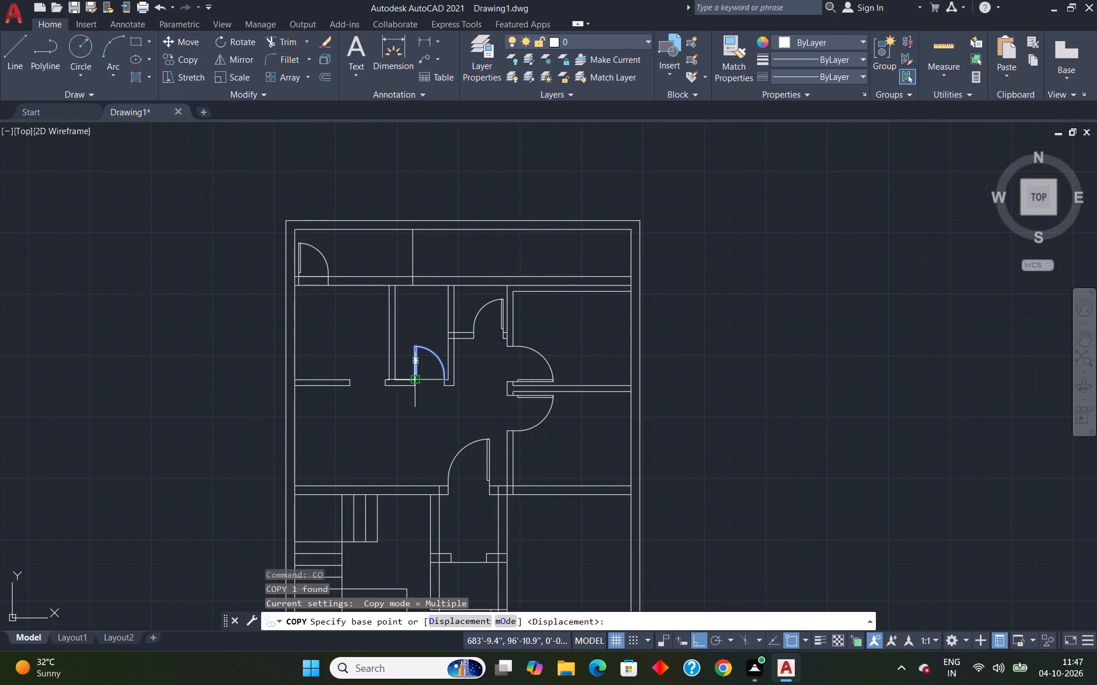
click(413, 380)
click(767, 408)
key(Escape)
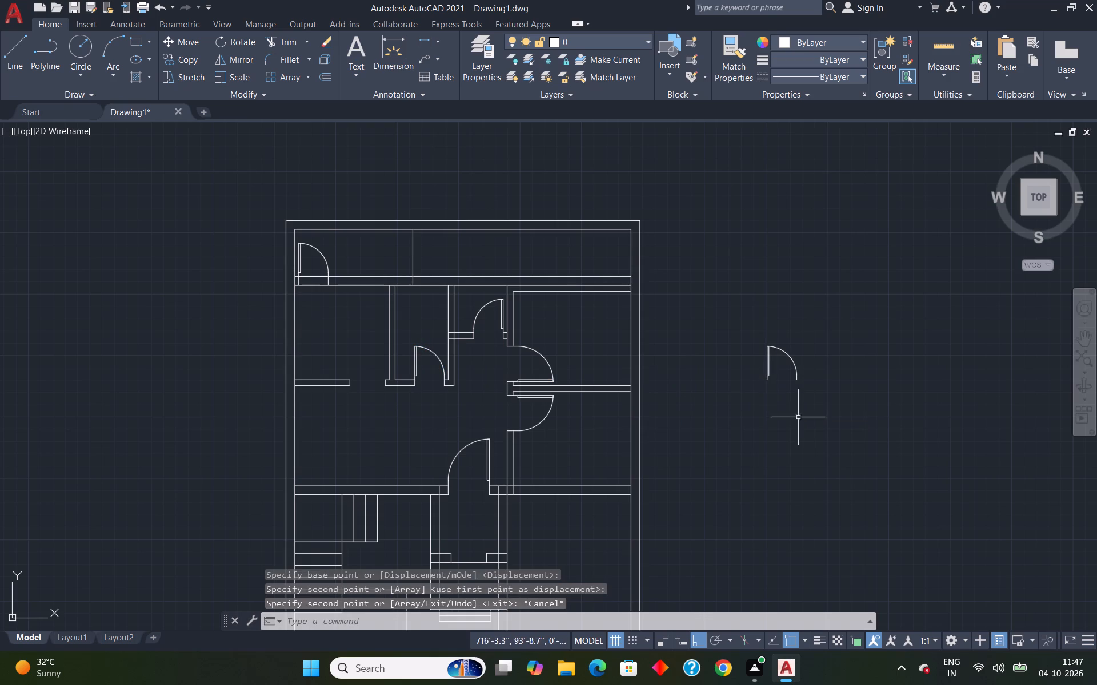
Scale the copied door block by reference about its lower hinge-side endpoint, using its opening width as reference and 2' as new length.
click(797, 373)
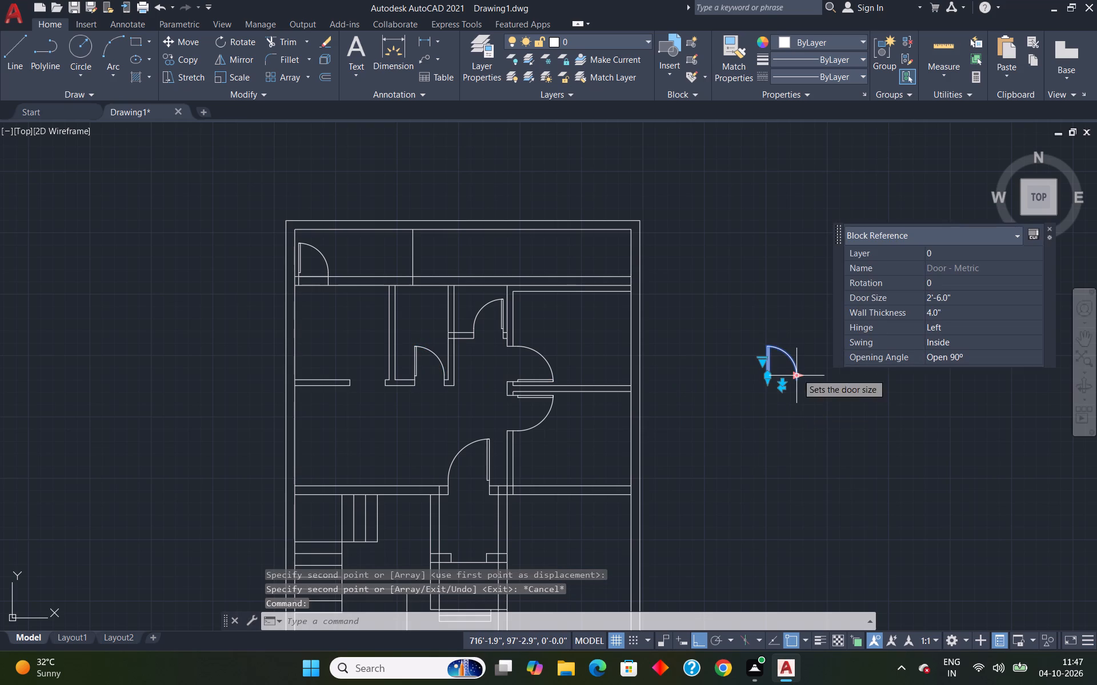
text(sc)
key(Return)
scroll(776, 385, up, 5)
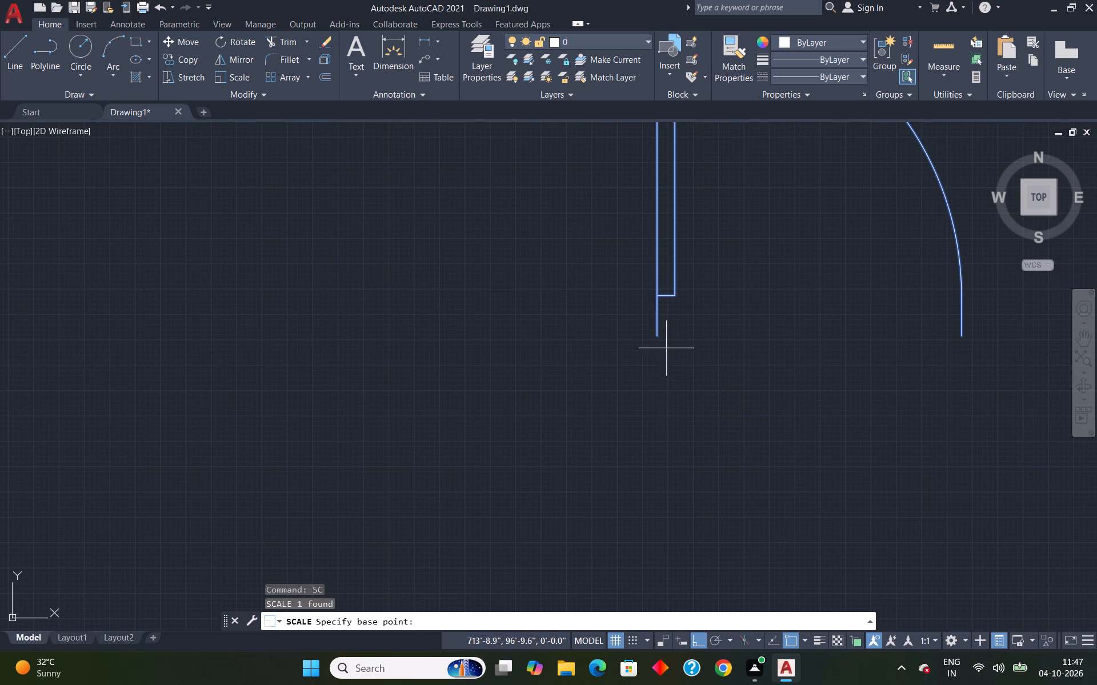
click(655, 336)
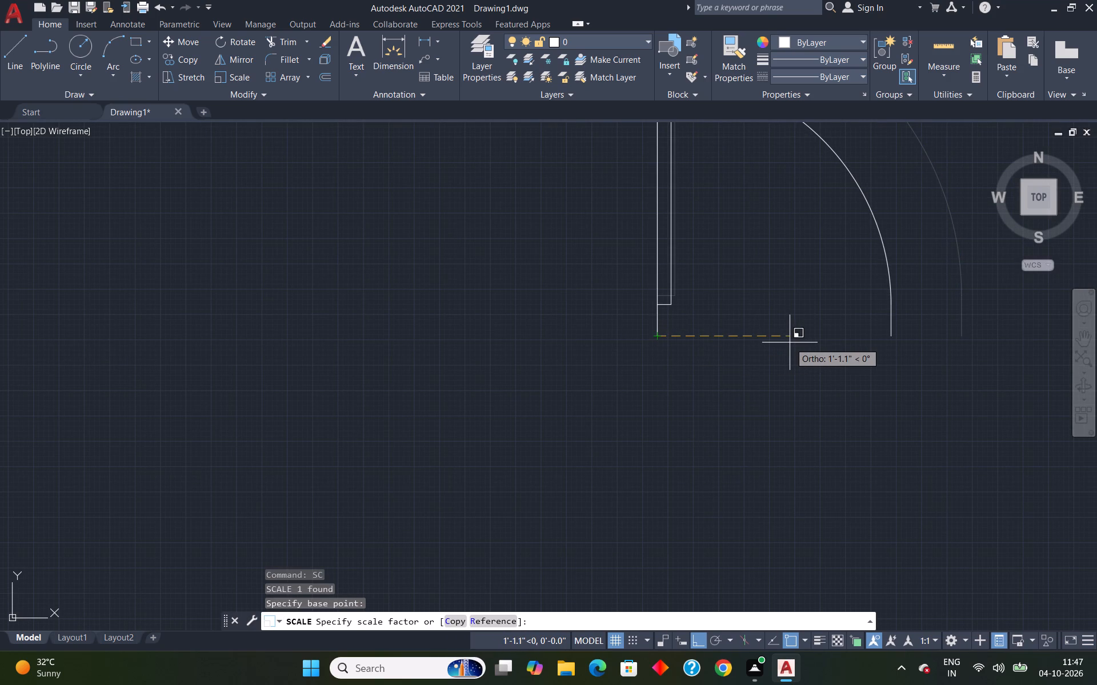
key(r)
key(Return)
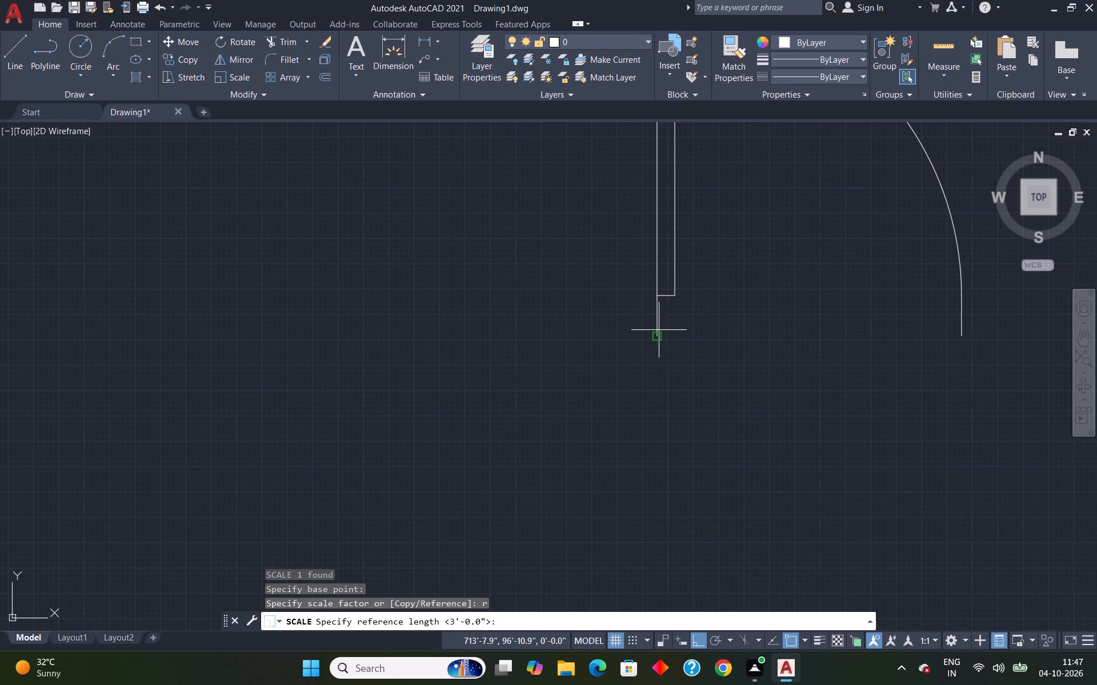
click(656, 330)
click(960, 327)
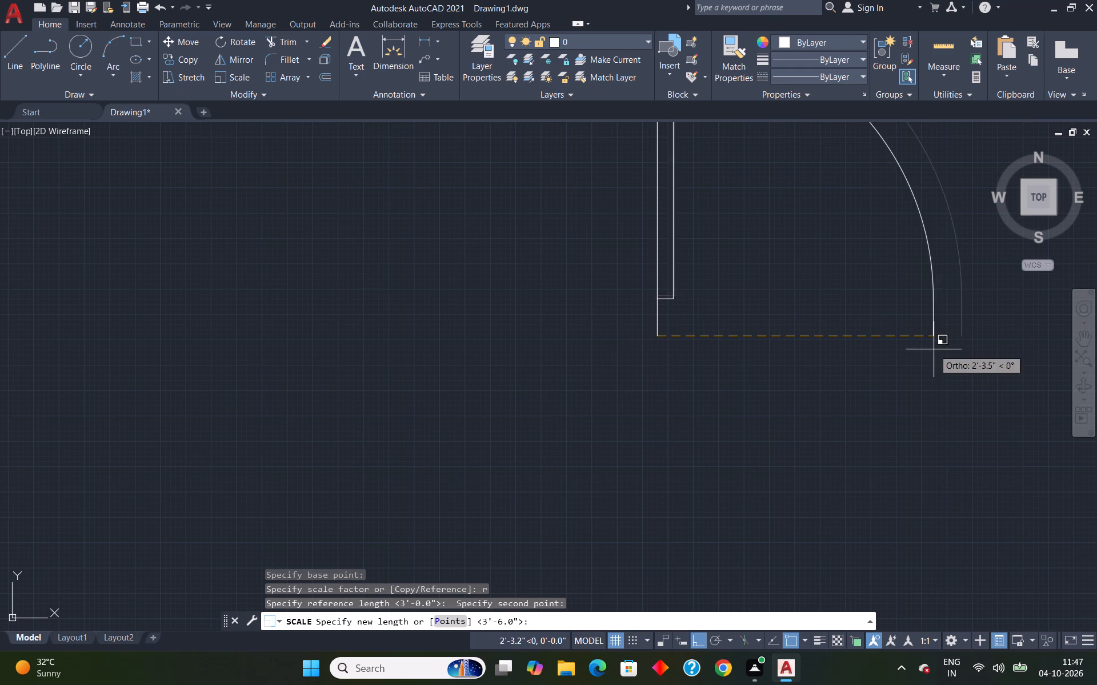
text(2')
key(Return)
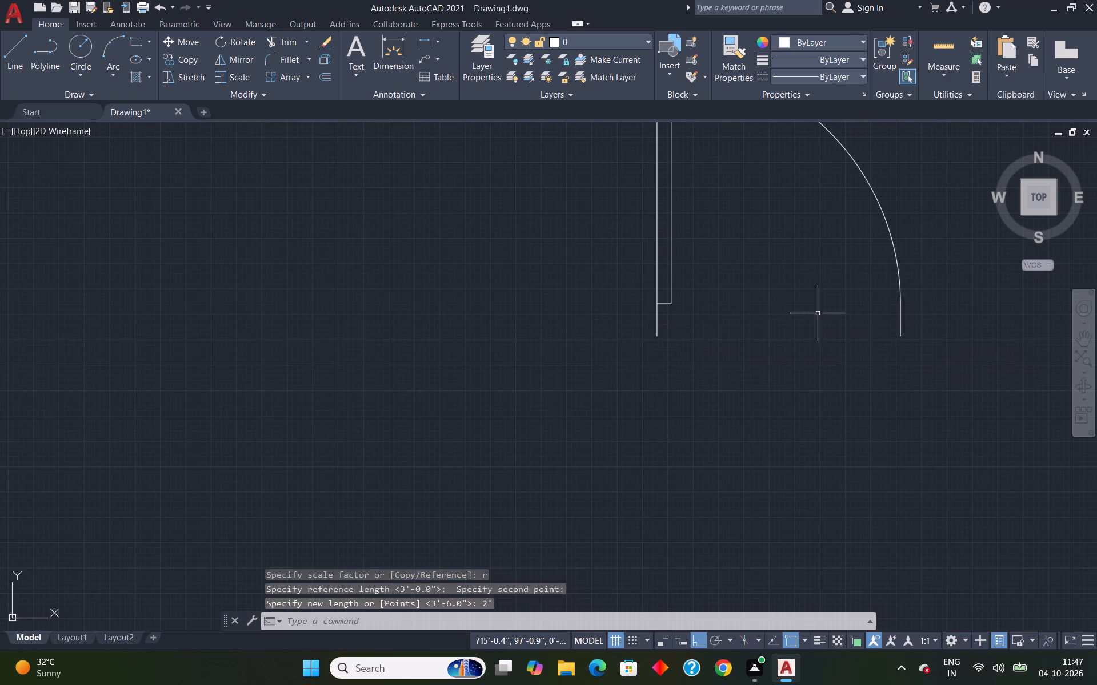
Mirror the scaled door about a vertical line through its swing-side end, keeping the original, to form a double door.
scroll(810, 315, down, 2)
click(846, 305)
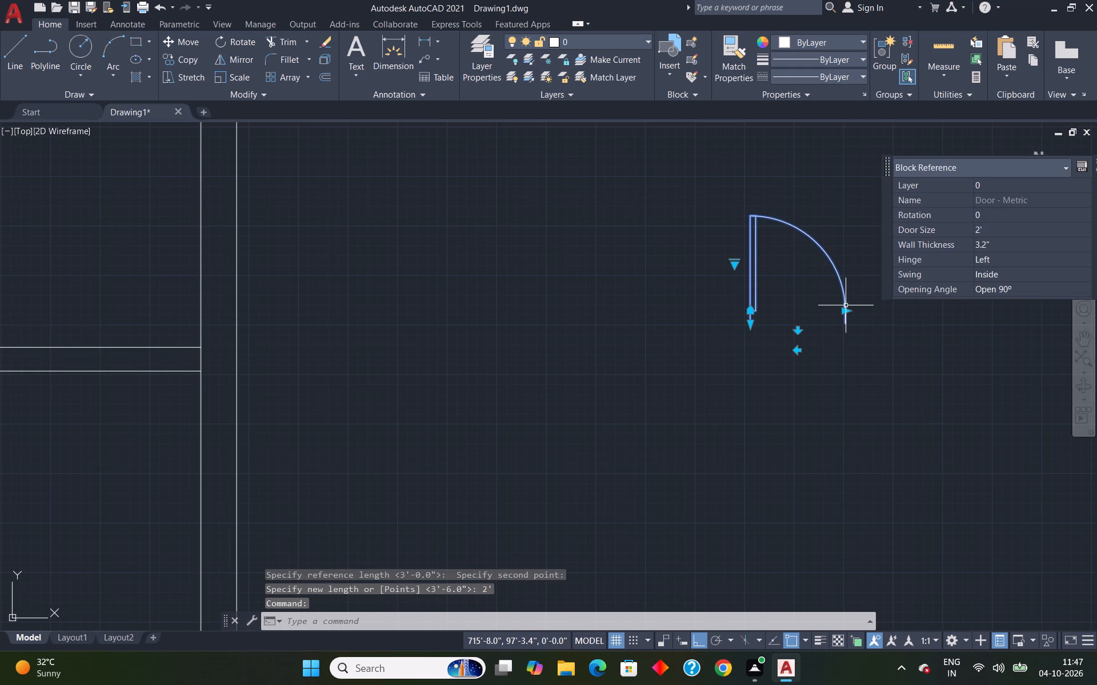
text(mi)
key(Return)
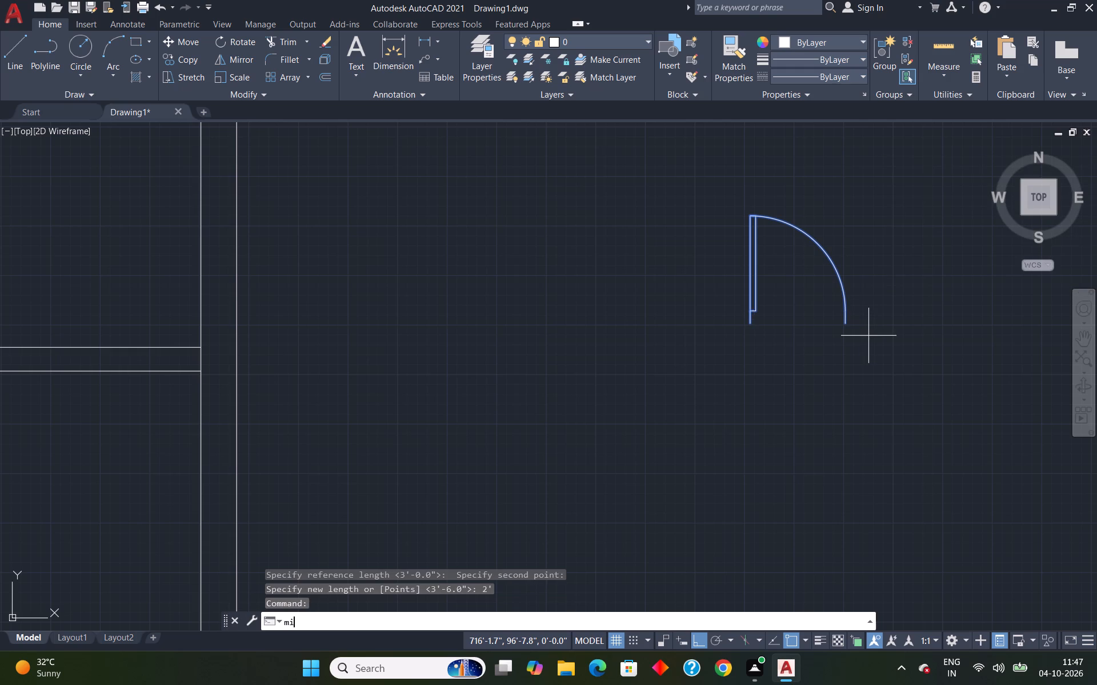
click(844, 326)
click(849, 179)
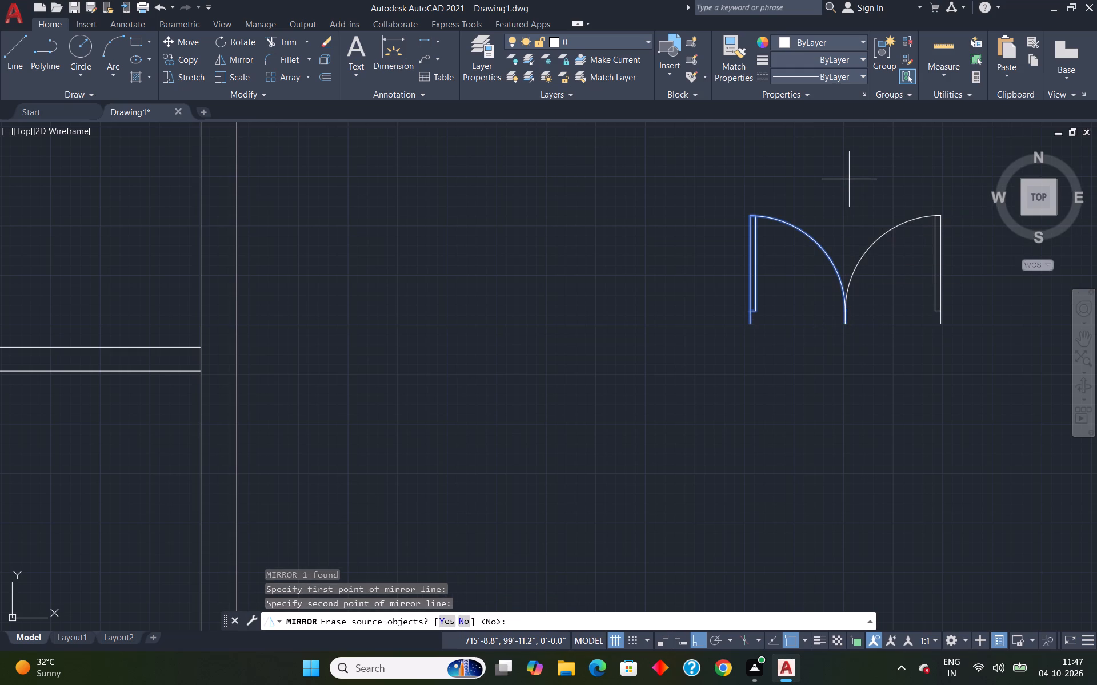
key(space)
Move the double door by its lower hinge-side endpoint onto the inner corner of the entrance opening in the bottom outer wall.
drag(689, 175, 958, 302)
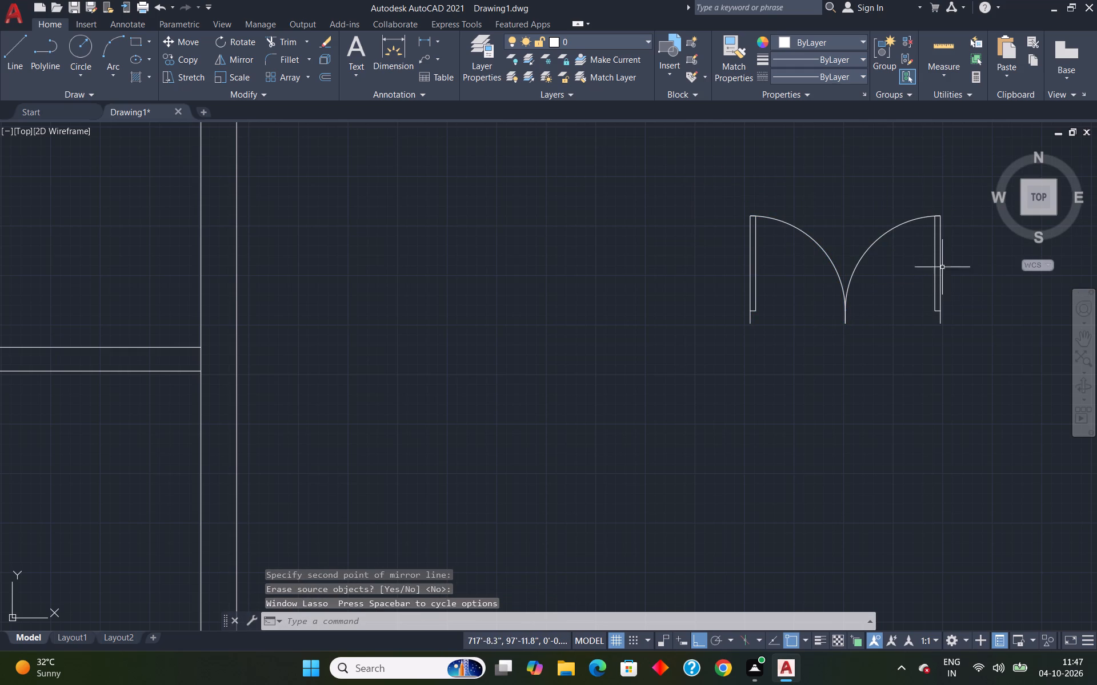
click(969, 171)
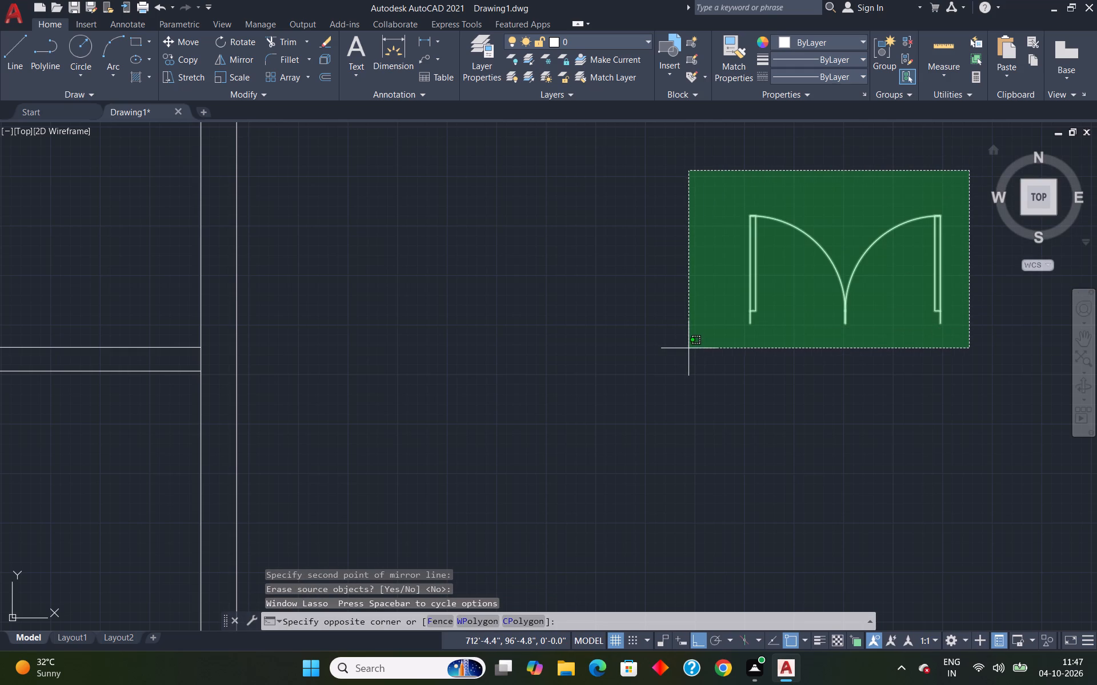
click(688, 348)
key(m)
key(Return)
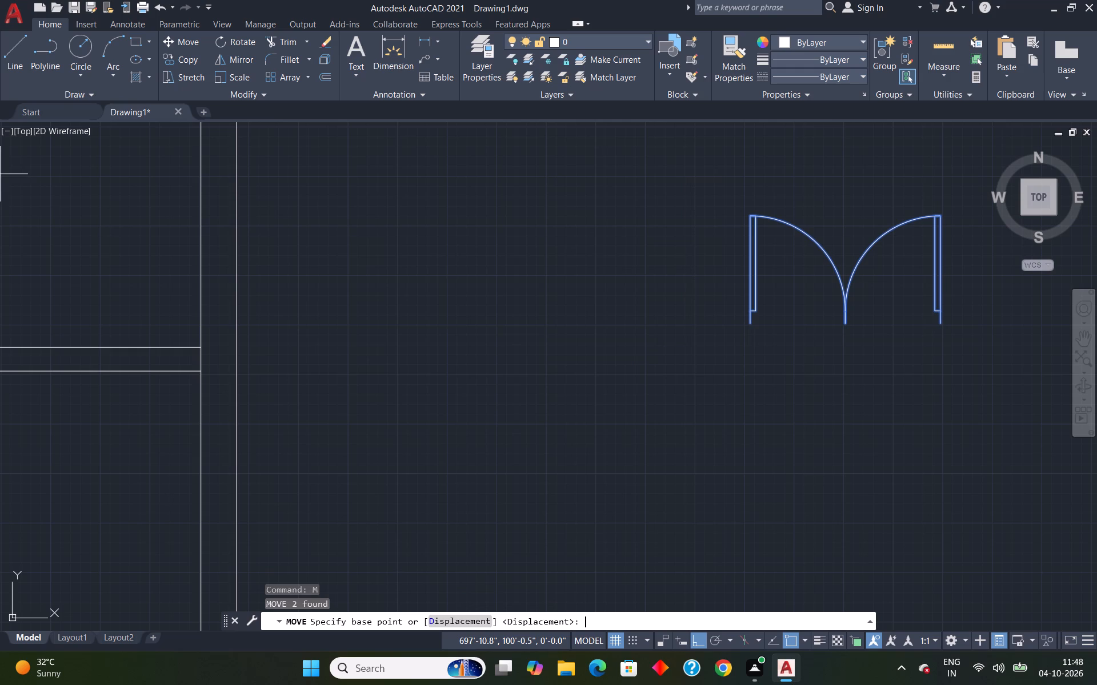
click(749, 323)
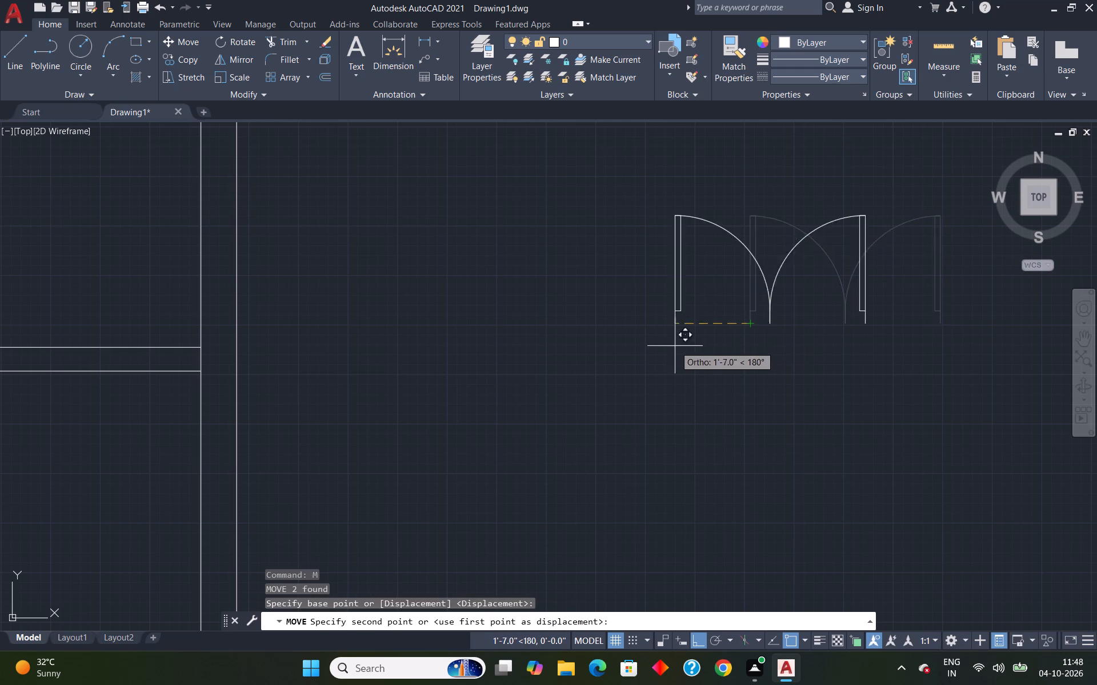
scroll(681, 337, down, 10)
scroll(671, 339, up, 4)
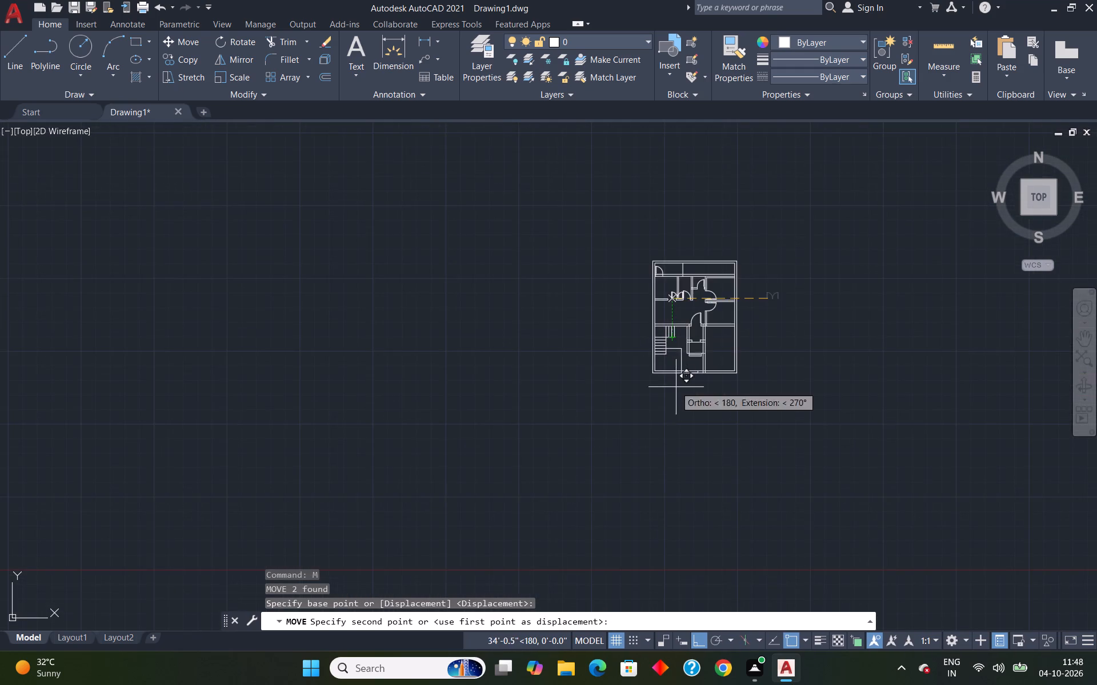
scroll(678, 387, up, 3)
scroll(695, 333, up, 5)
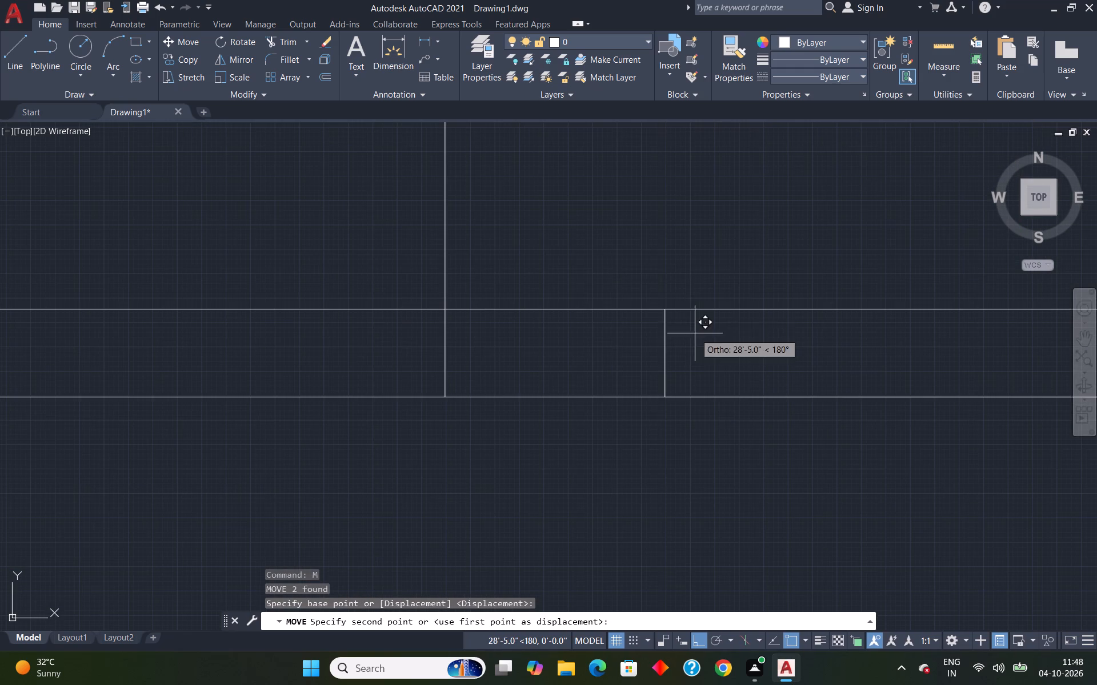
click(661, 307)
key(Escape)
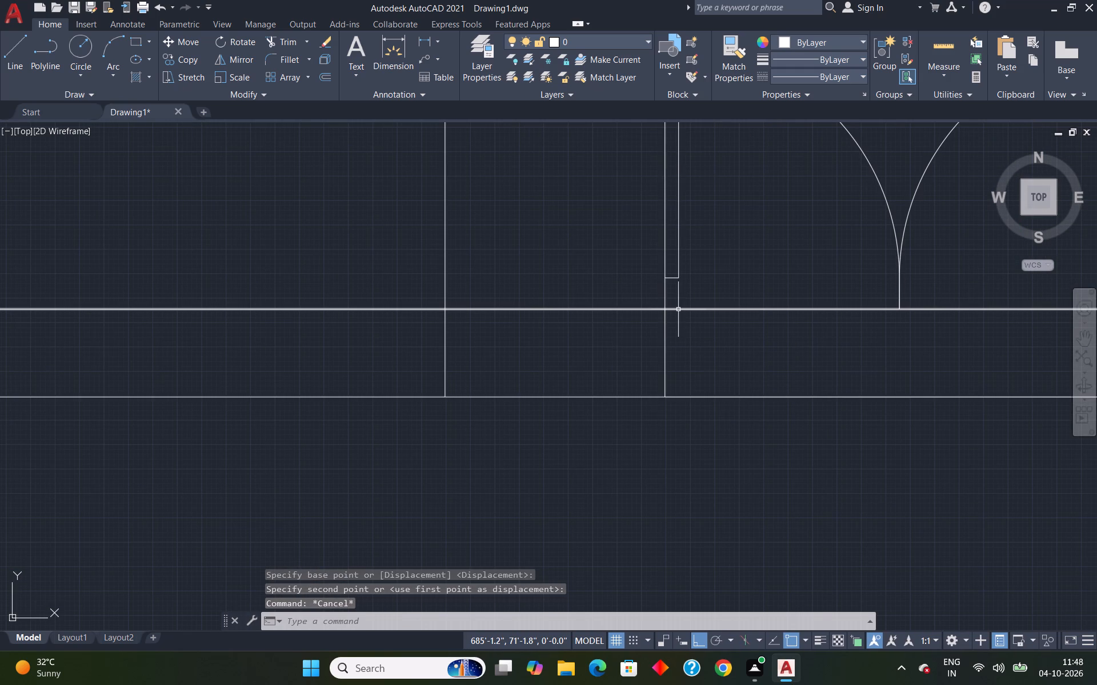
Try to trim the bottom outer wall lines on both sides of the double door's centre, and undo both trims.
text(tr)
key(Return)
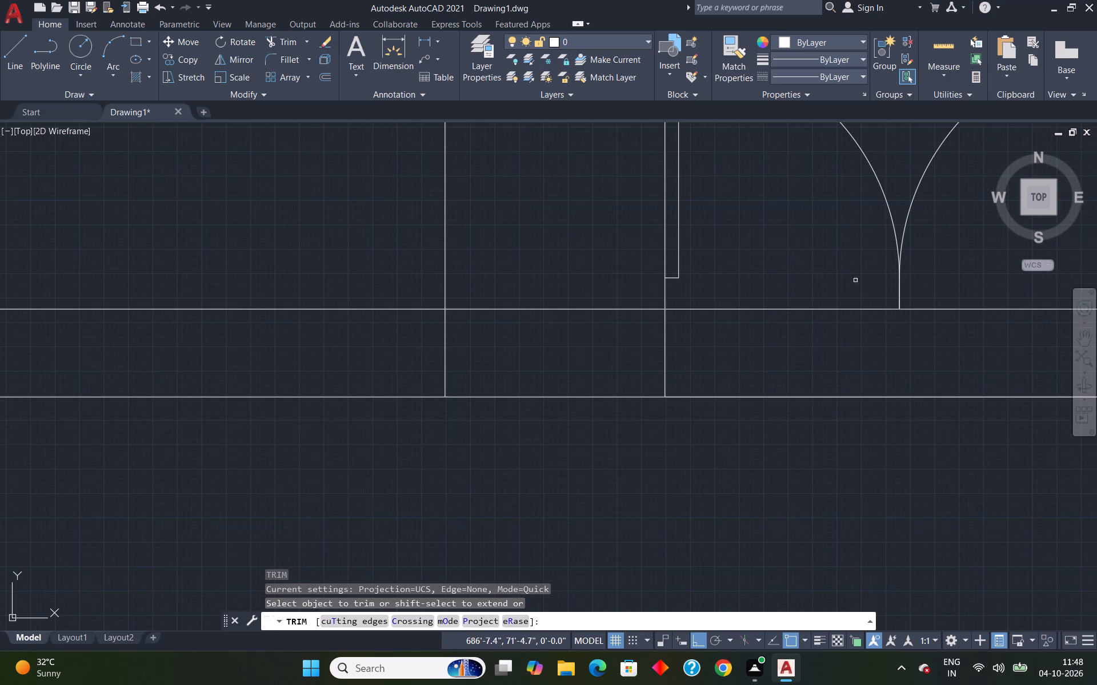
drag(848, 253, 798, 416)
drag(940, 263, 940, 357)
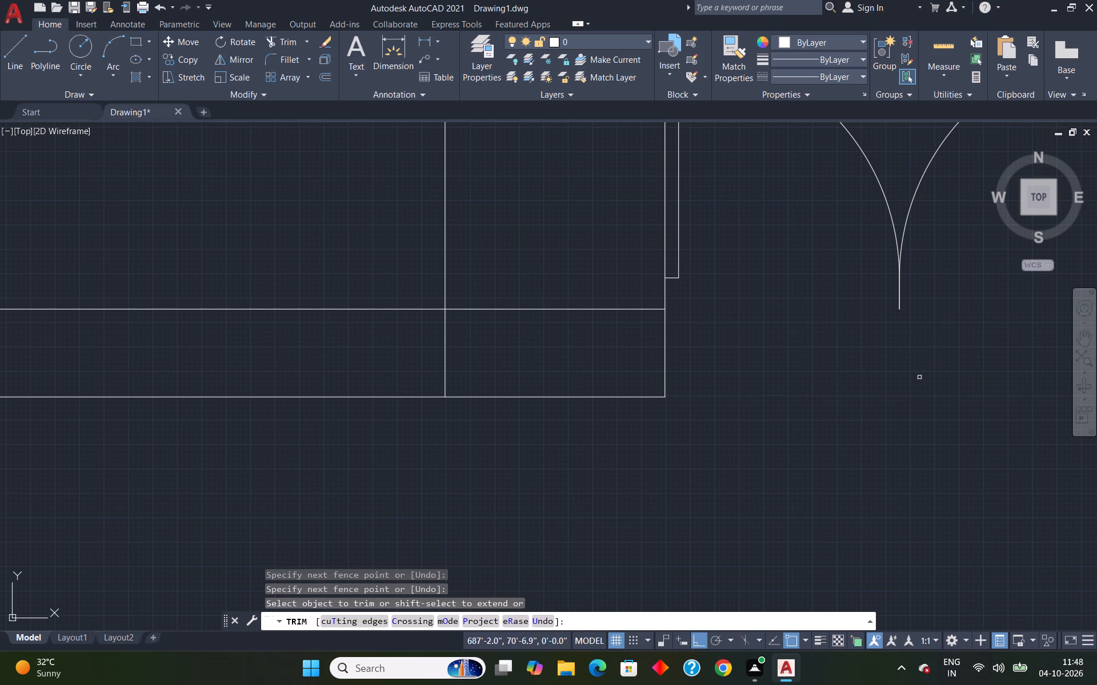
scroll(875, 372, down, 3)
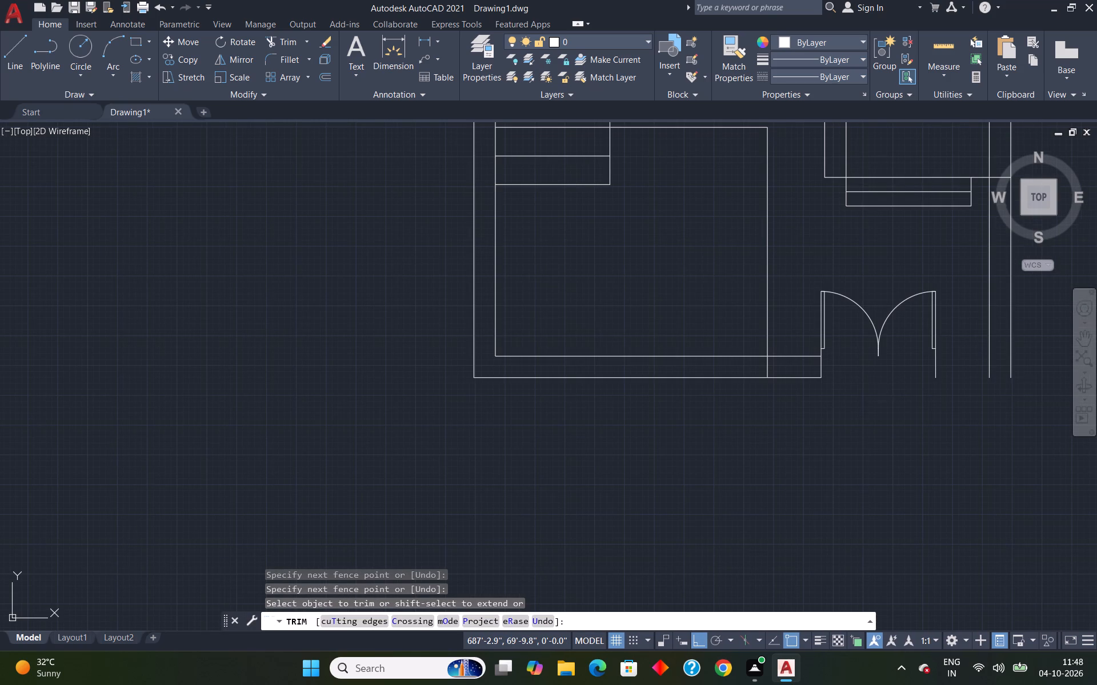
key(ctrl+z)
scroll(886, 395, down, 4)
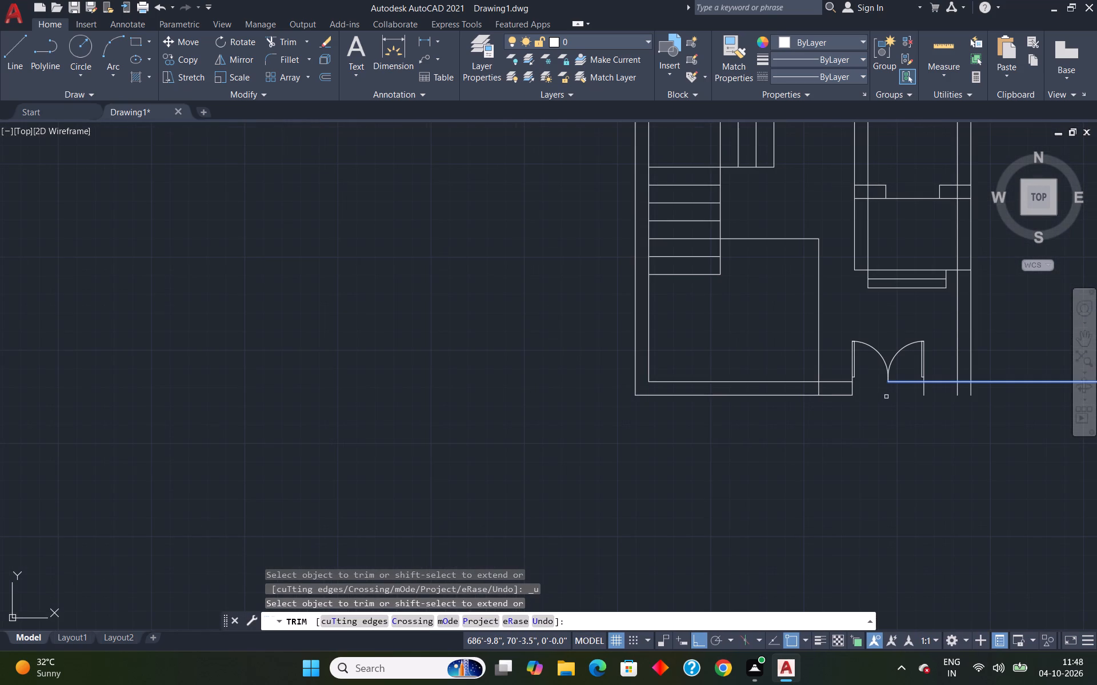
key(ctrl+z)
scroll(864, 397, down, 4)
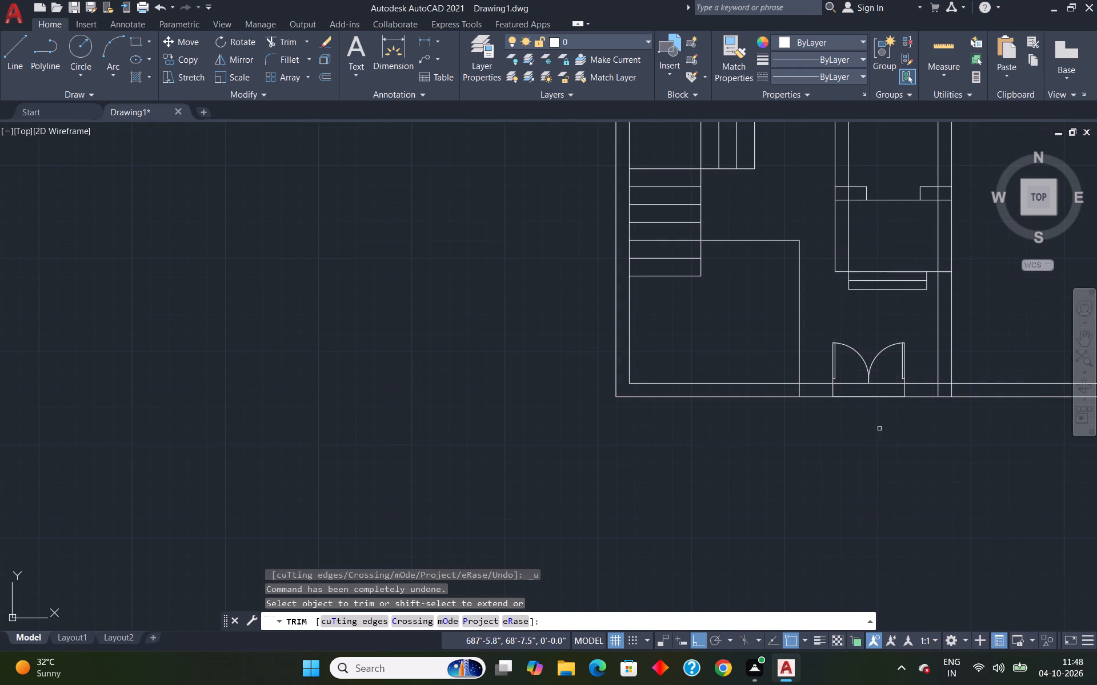
Trim both bottom outer wall lines between the double door's two jambs to clear the entrance opening.
drag(887, 374, 866, 413)
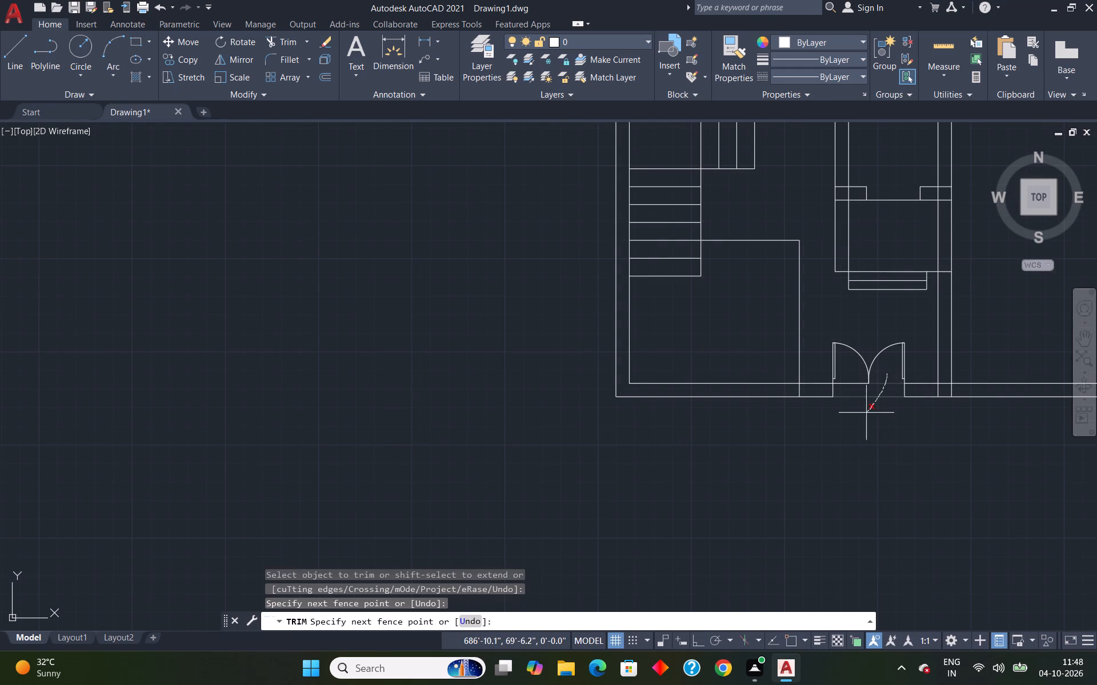
drag(866, 413, 866, 414)
drag(857, 370, 848, 404)
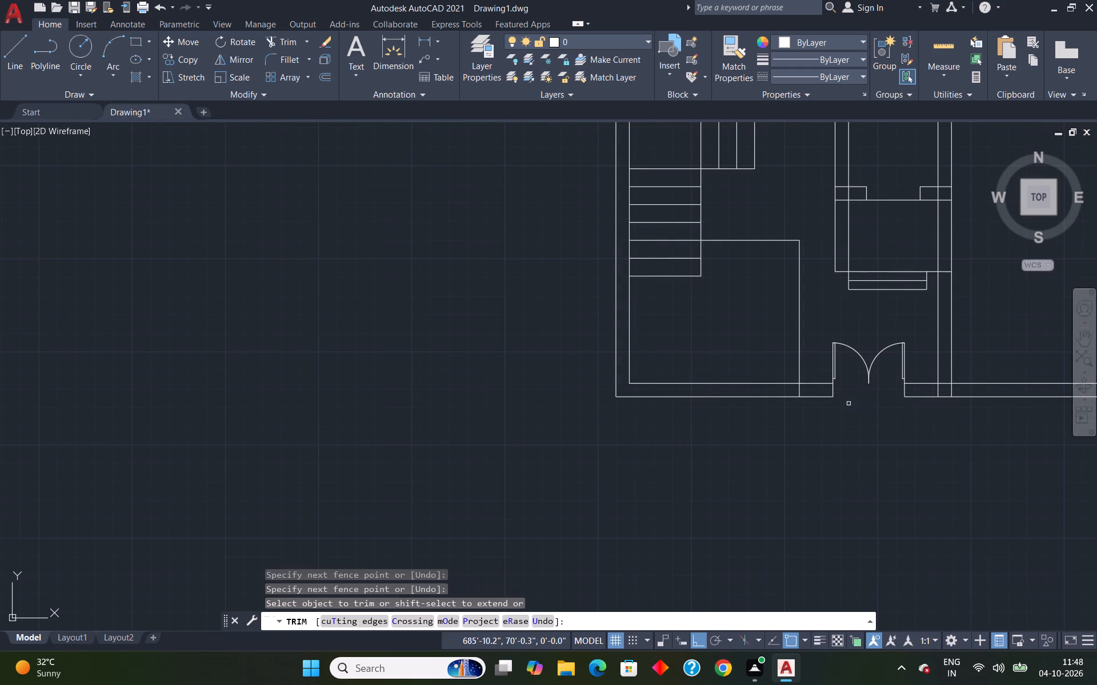
key(Escape)
scroll(818, 434, down, 4)
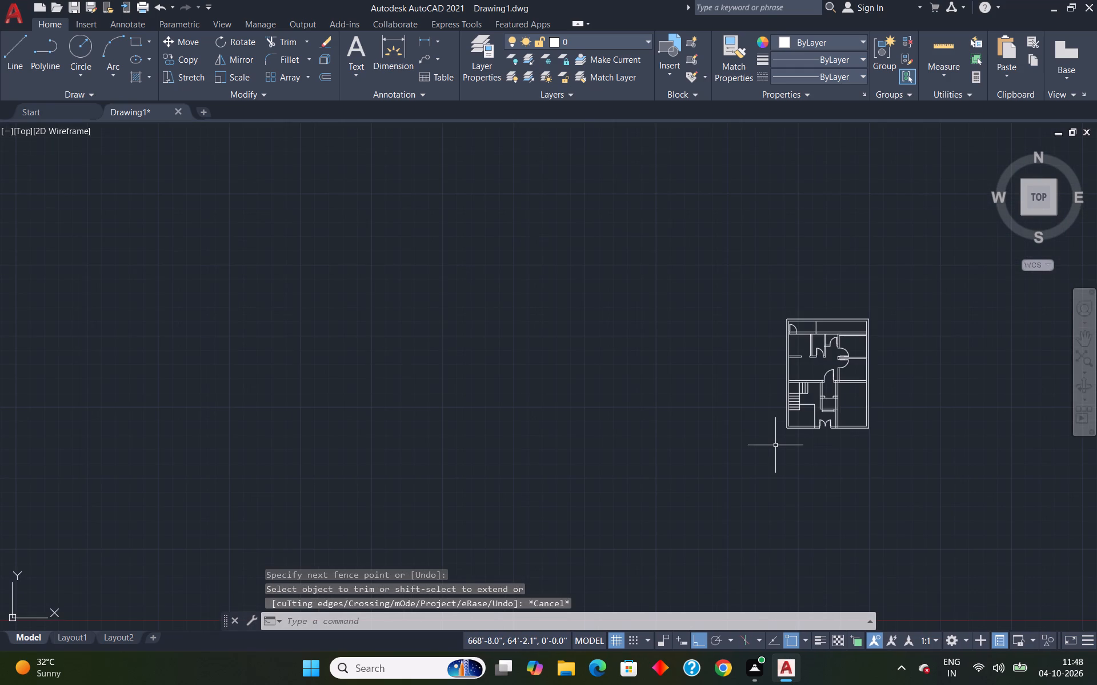
Save the drawing in Documents under the name "two bed room oct 4".
key(ctrl+s)
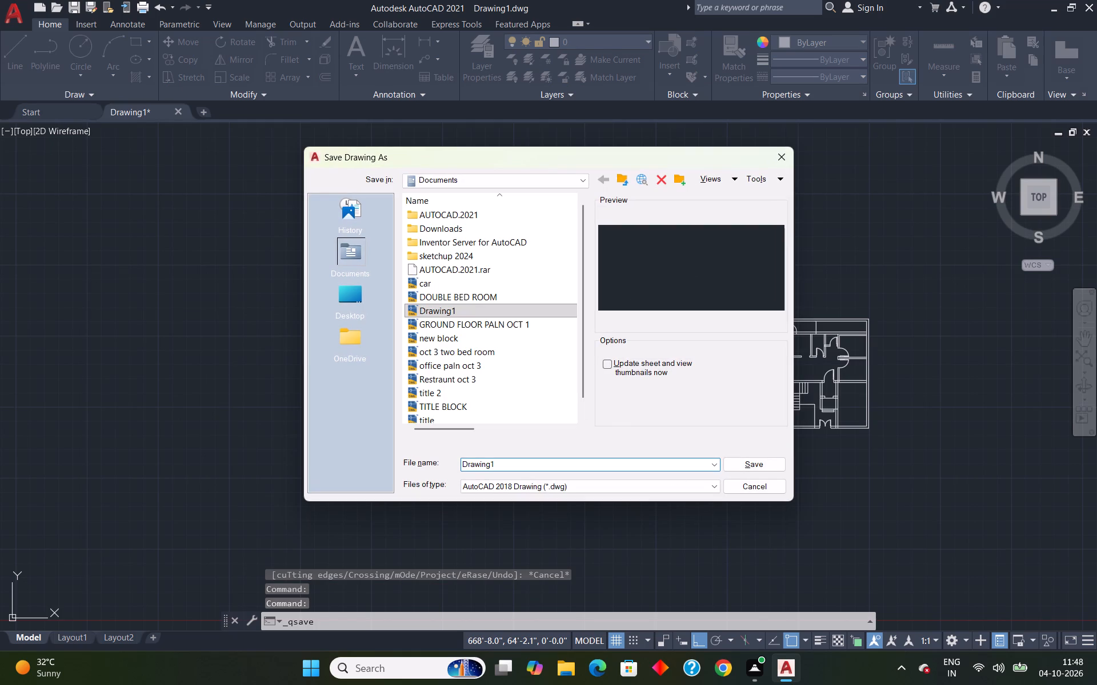
click(648, 466)
key(BackSpace)
key(BackSpace)
key(BackSpace)
key(BackSpace)
key(BackSpace)
key(BackSpace)
key(BackSpace)
key(BackSpace)
key(BackSpace)
key(BackSpace)
key(BackSpace)
key(BackSpace)
key(BackSpace)
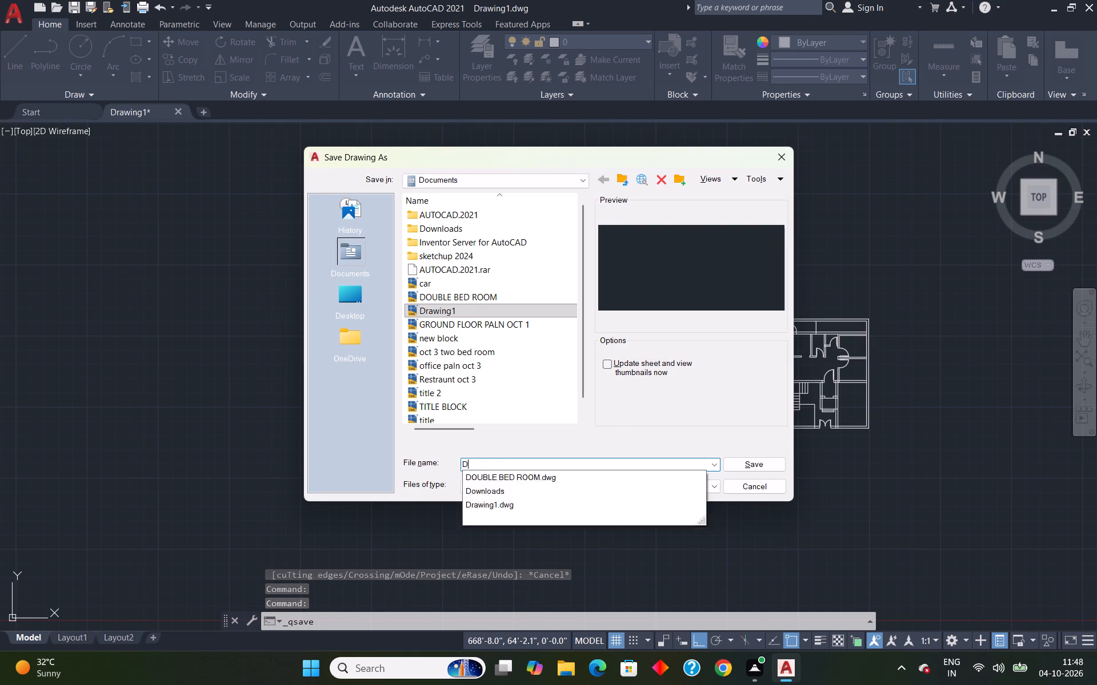
text(two bed room oct 4)
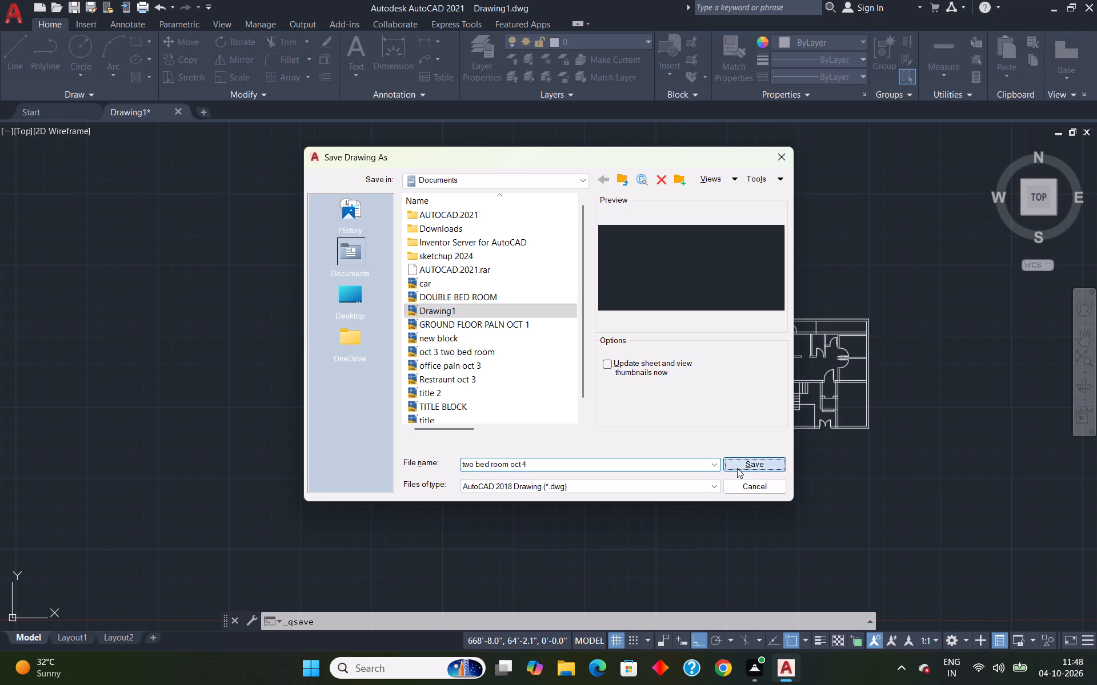
click(737, 468)
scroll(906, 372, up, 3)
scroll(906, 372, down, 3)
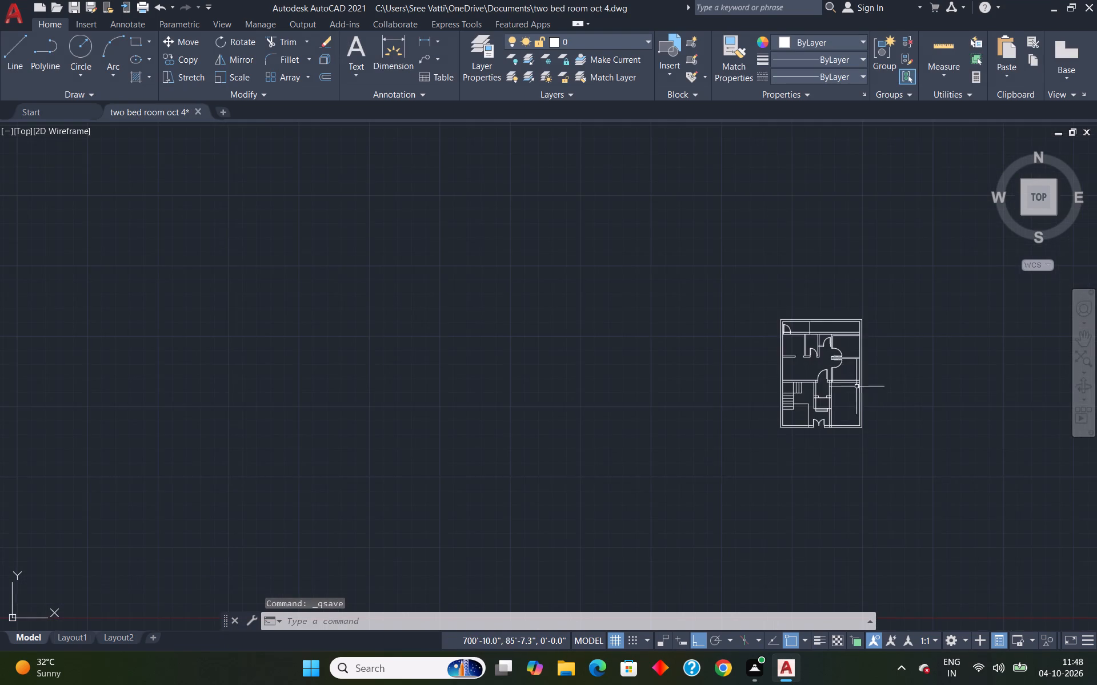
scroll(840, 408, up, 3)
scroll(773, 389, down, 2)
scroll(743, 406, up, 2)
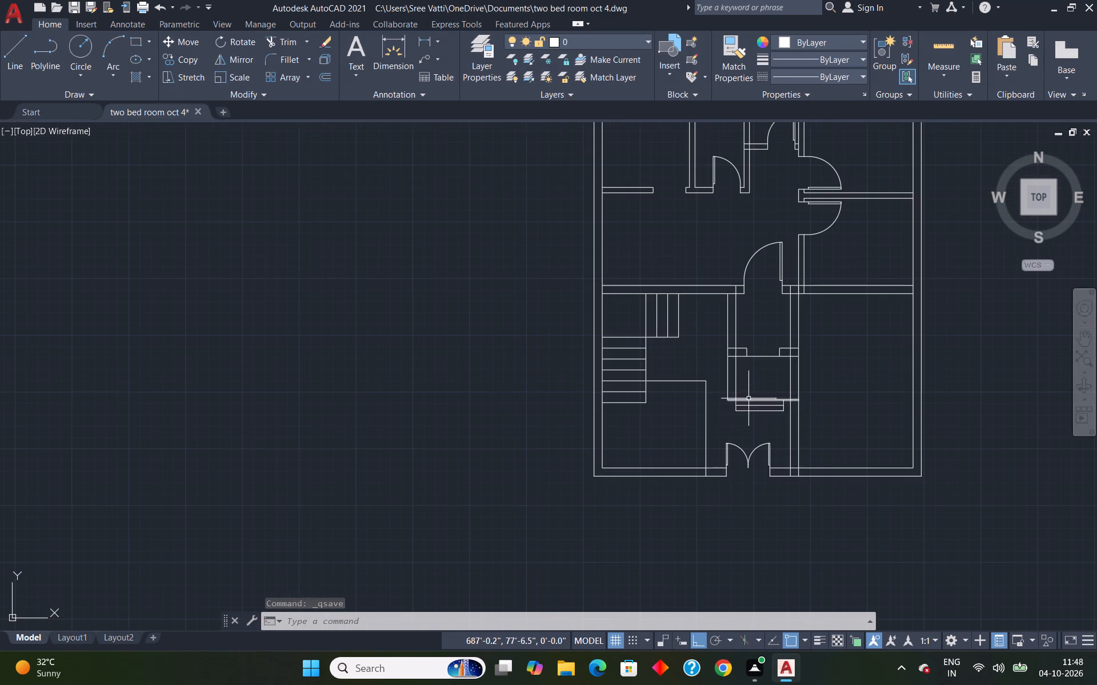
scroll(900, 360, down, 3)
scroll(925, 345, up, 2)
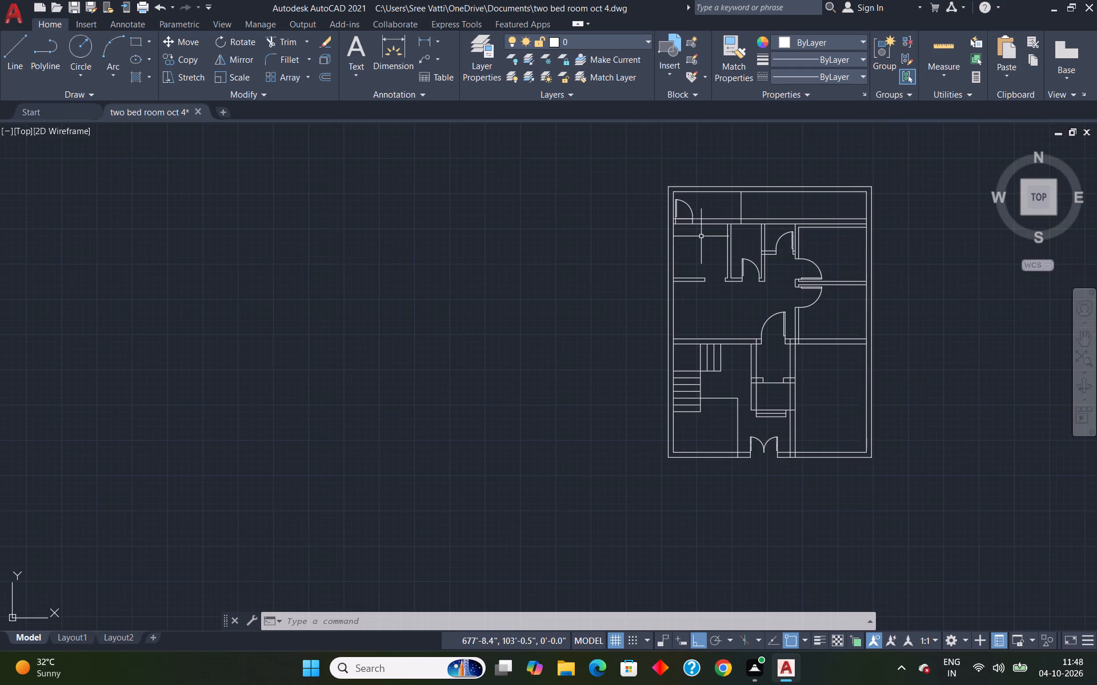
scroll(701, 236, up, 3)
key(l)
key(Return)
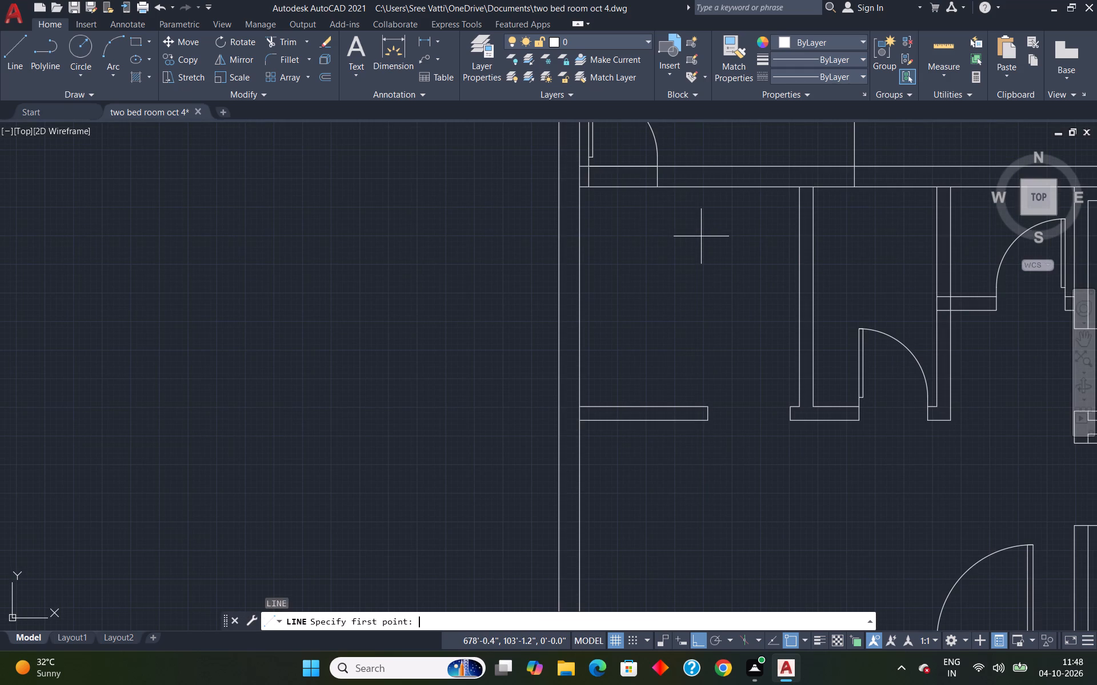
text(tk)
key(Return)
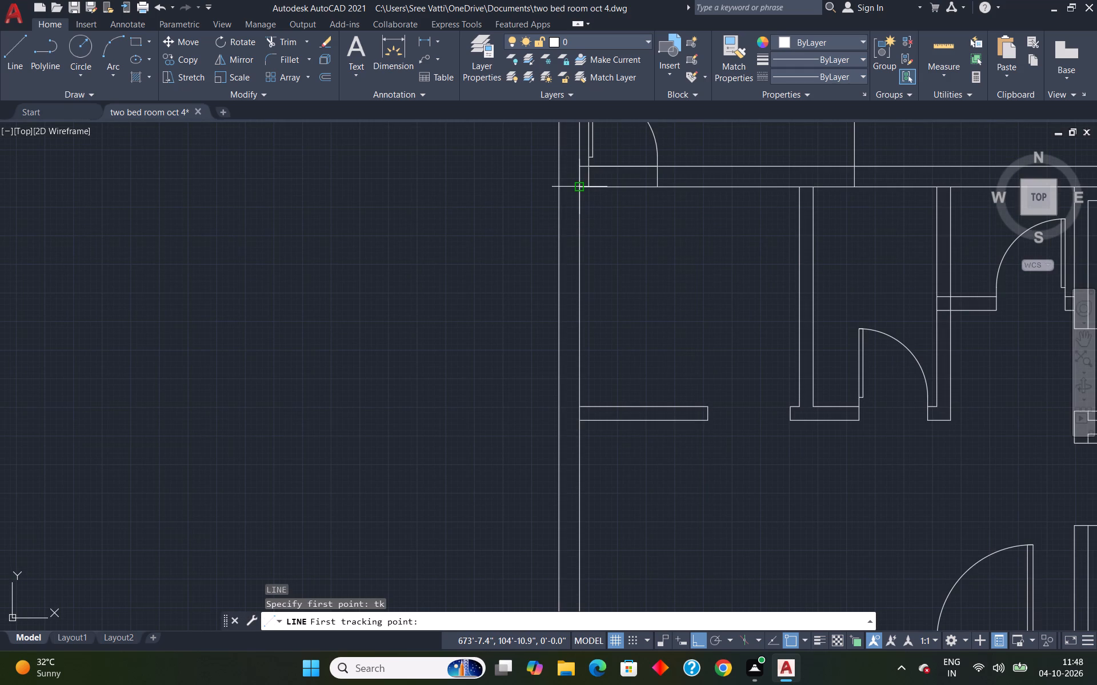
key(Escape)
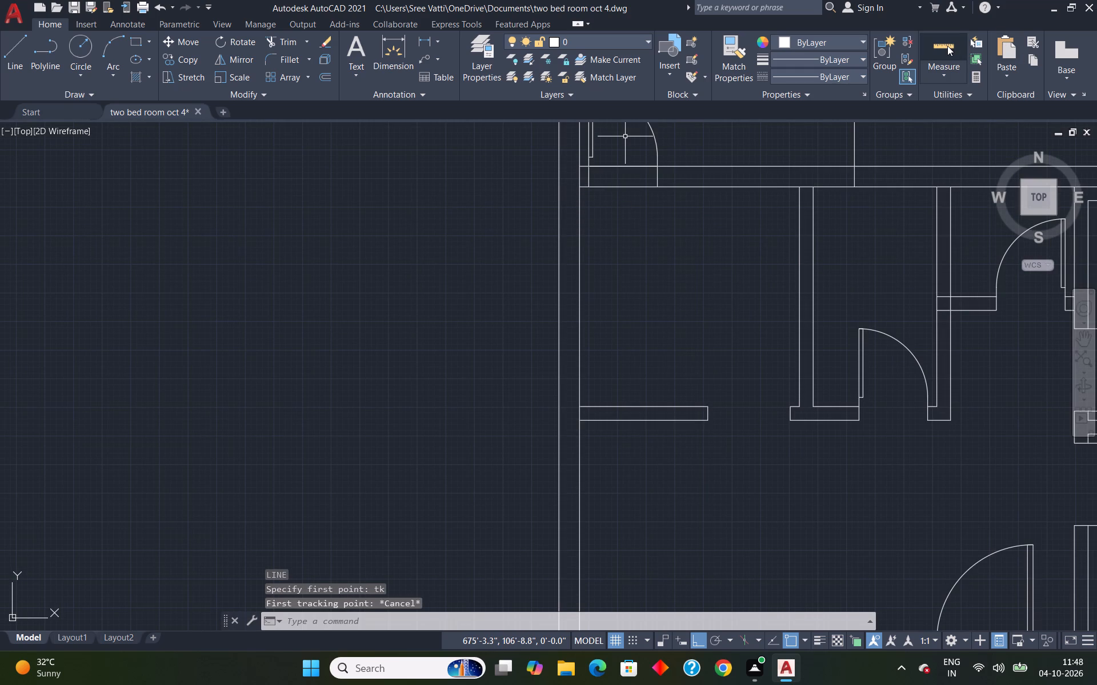
Measure the inside width and height of the upper-left room below the top strip.
click(947, 46)
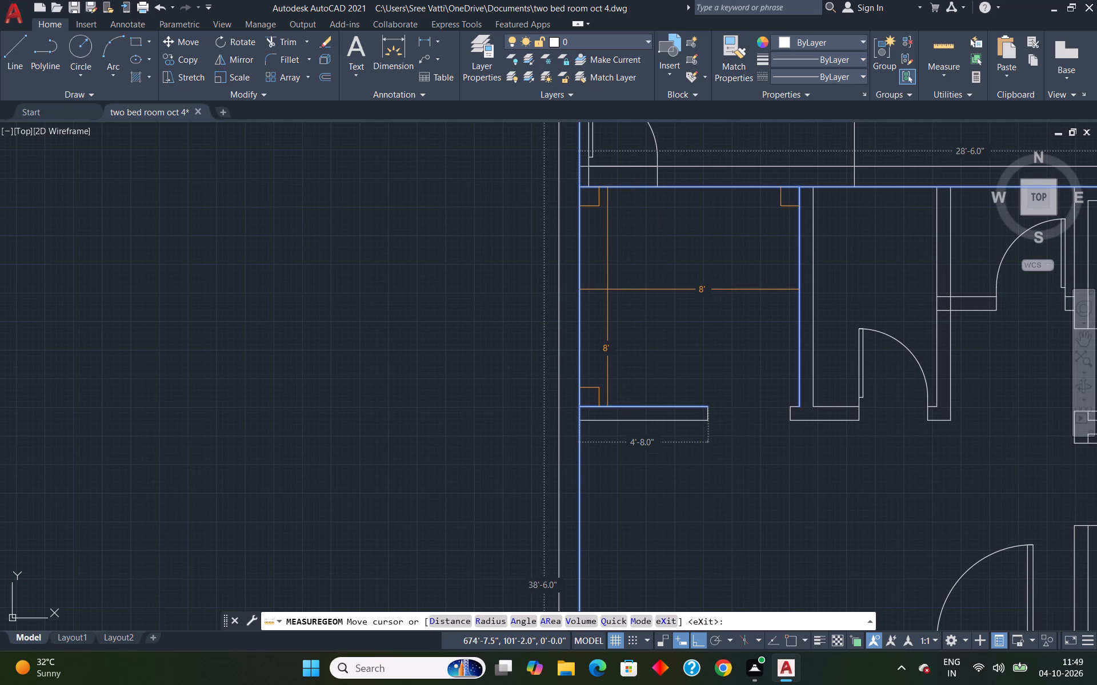
key(Escape)
Draw a 5' long window opening across the left outer wall, starting 18" below the upper-left room's top inner corner.
key(l)
key(Return)
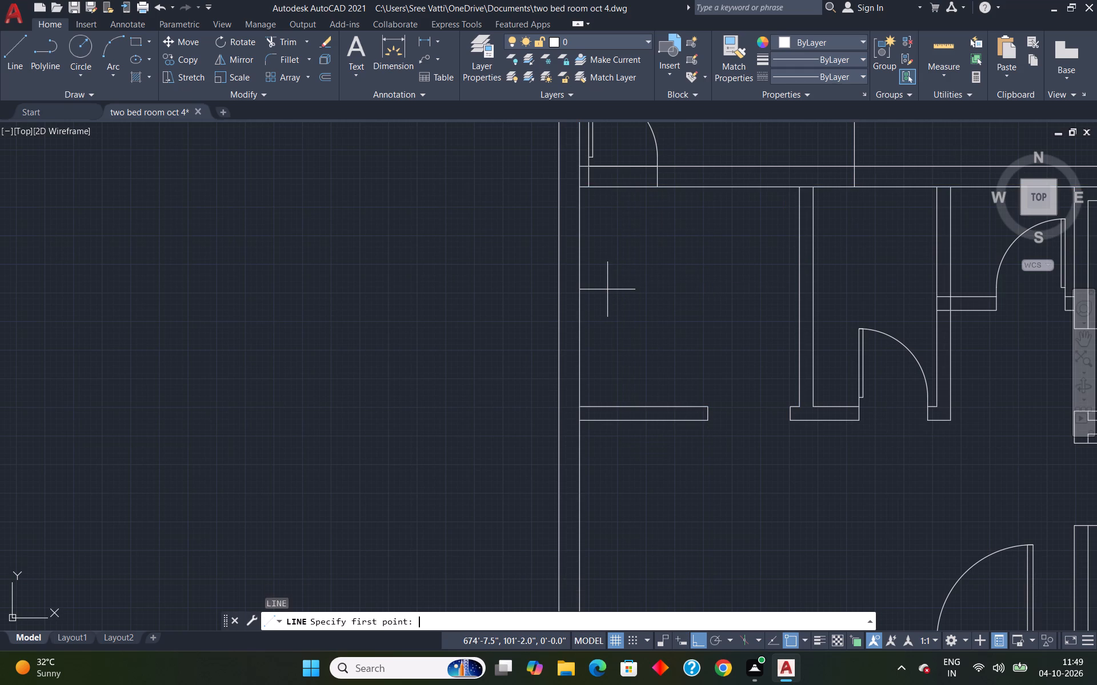
text(tk)
key(Return)
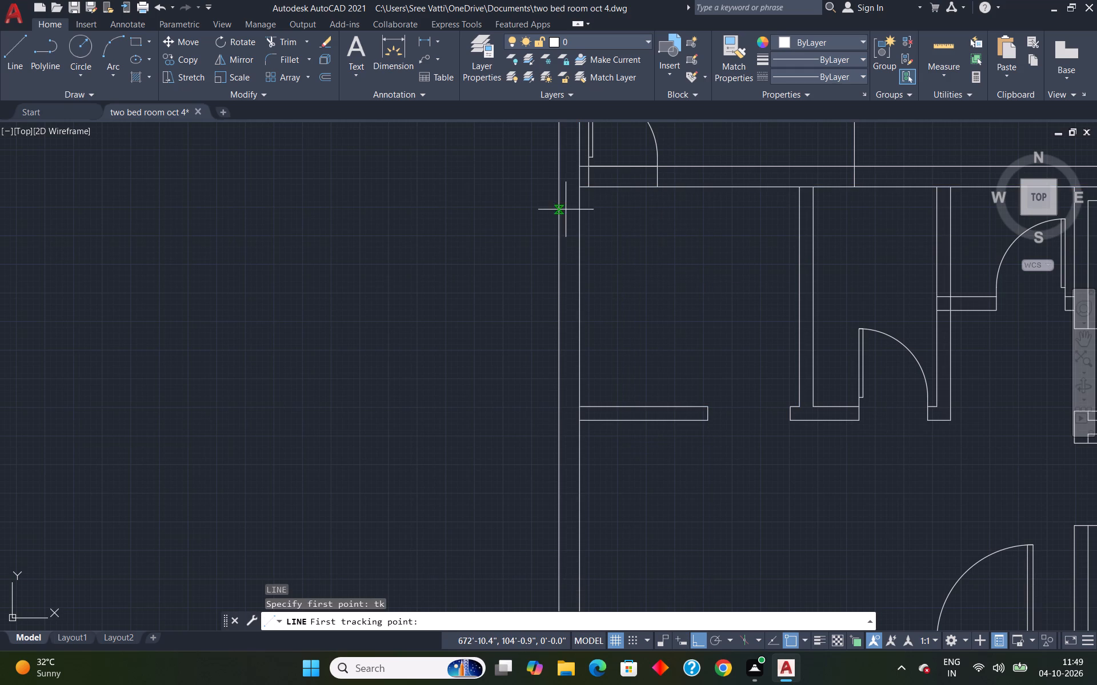
click(580, 192)
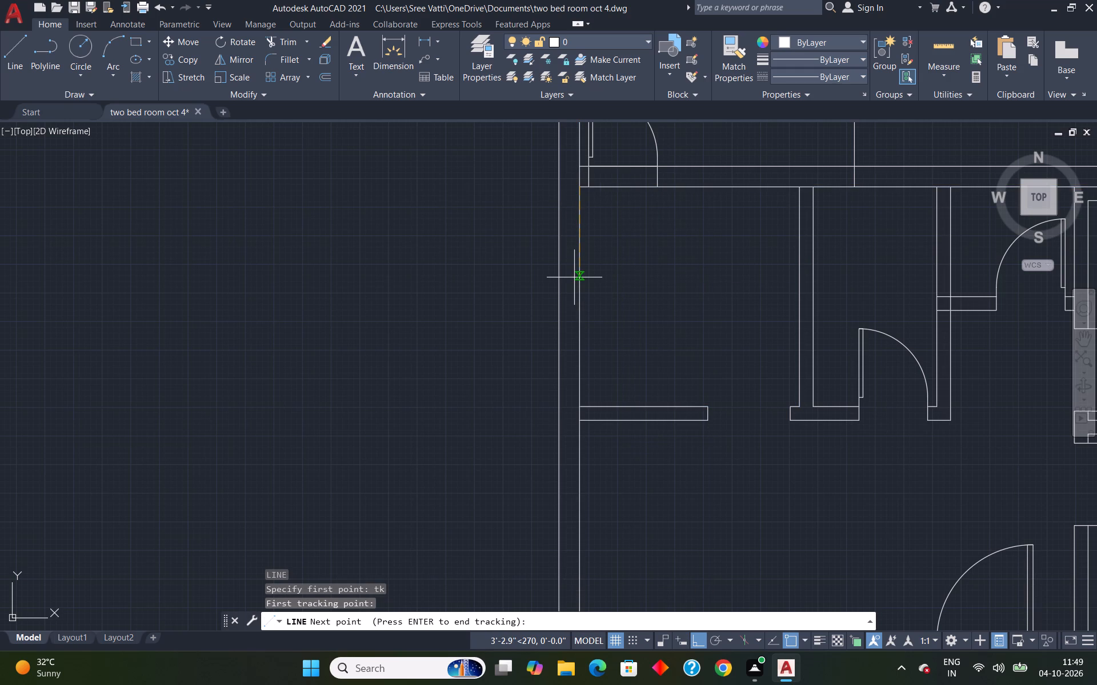
text(18")
key(Return)
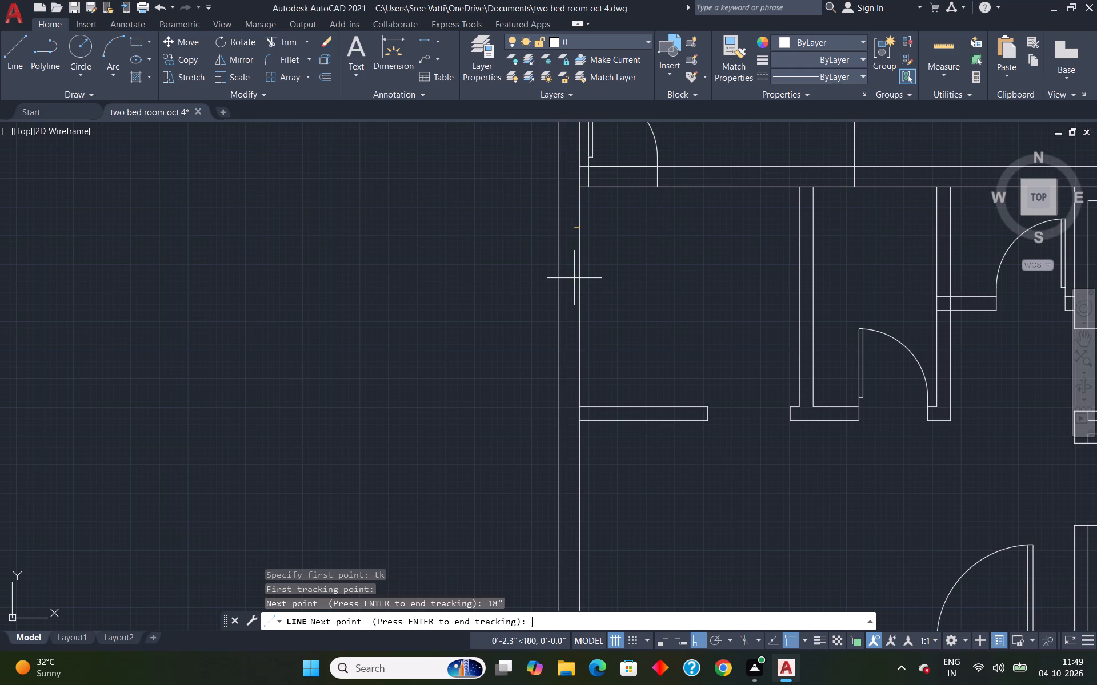
key(Return)
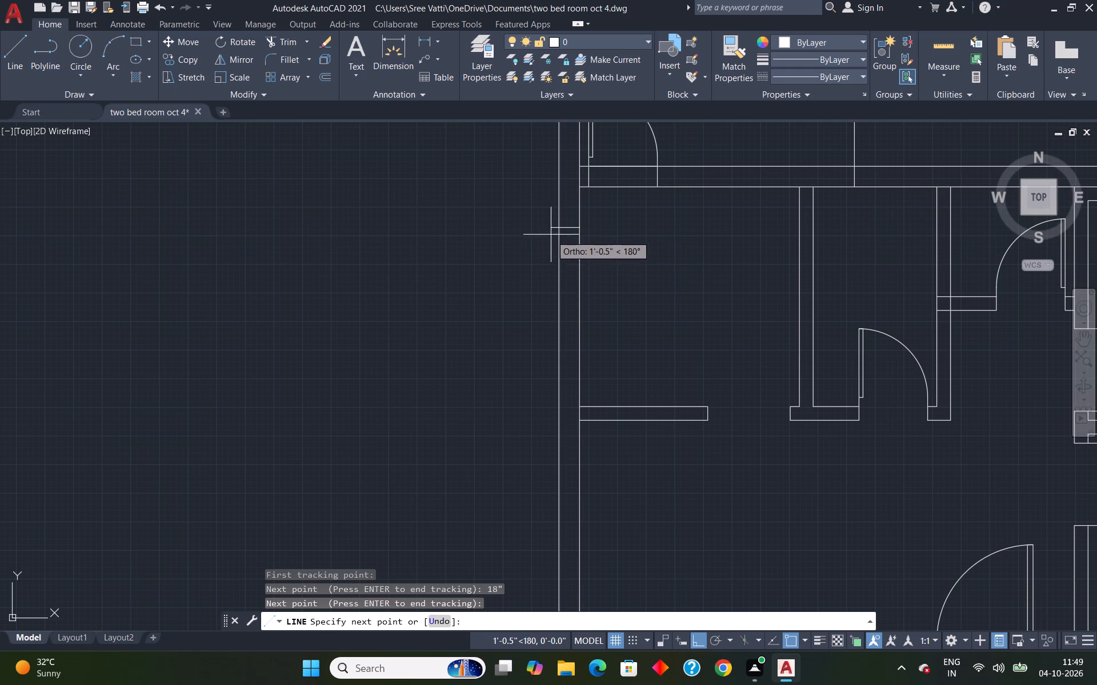
click(556, 231)
text(5')
key(Return)
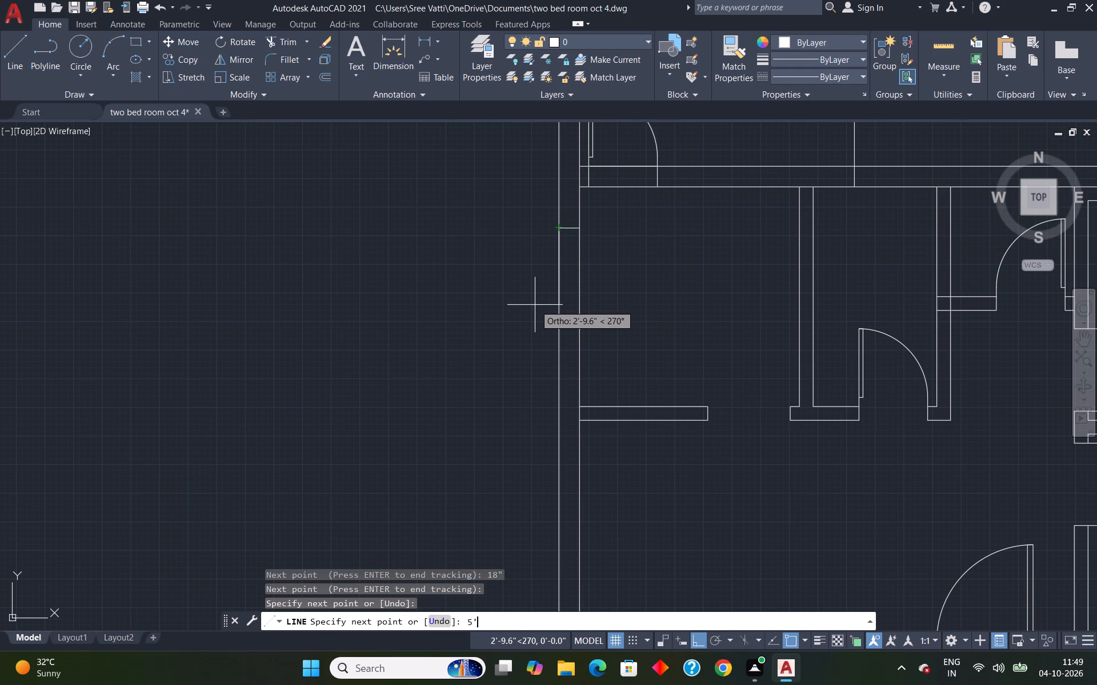
click(582, 366)
key(Escape)
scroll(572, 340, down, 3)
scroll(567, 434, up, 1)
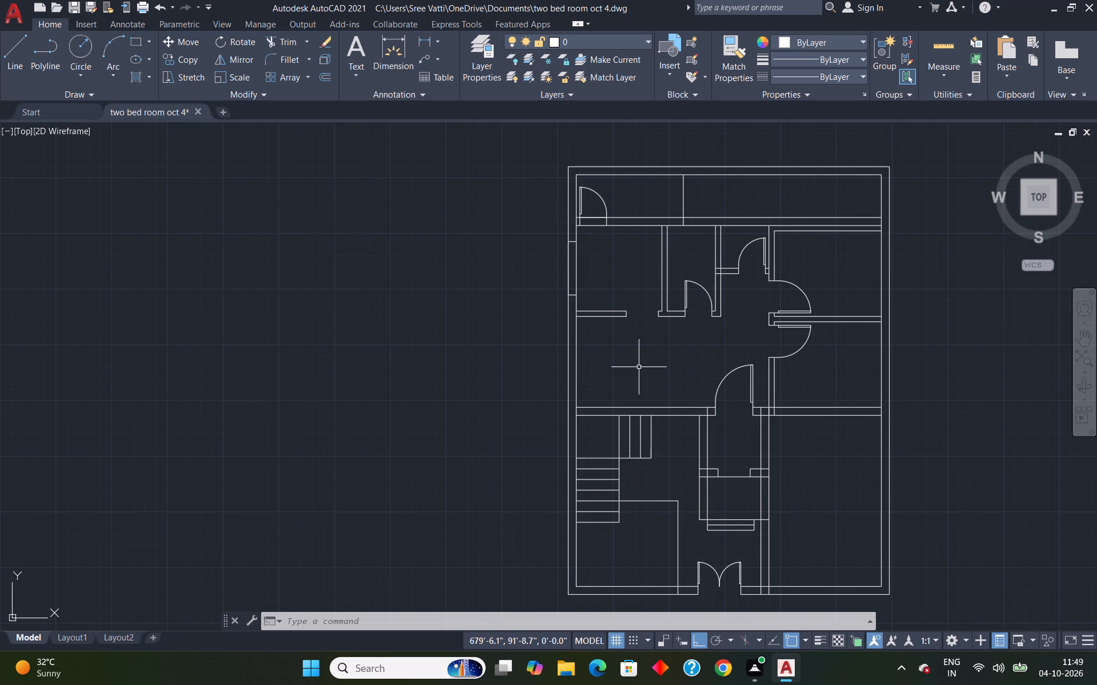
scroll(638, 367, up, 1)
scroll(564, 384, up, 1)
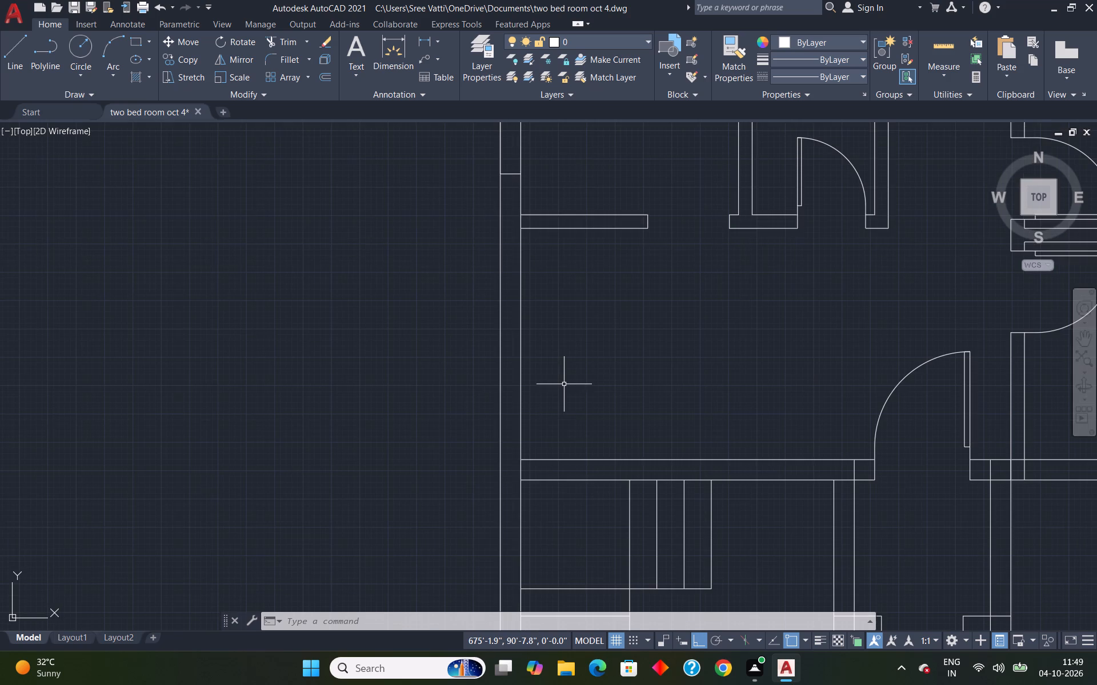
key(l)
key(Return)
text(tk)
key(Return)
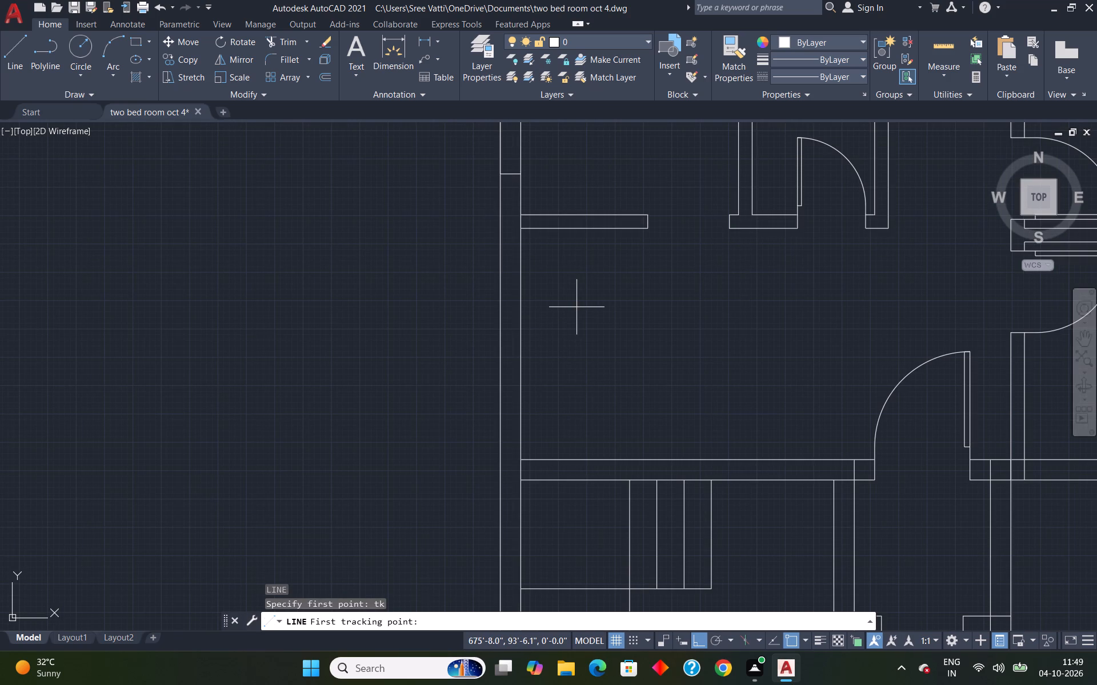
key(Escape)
Measure the inside height of the hall beside the left outer wall, between its upper partition and lower wall.
click(943, 47)
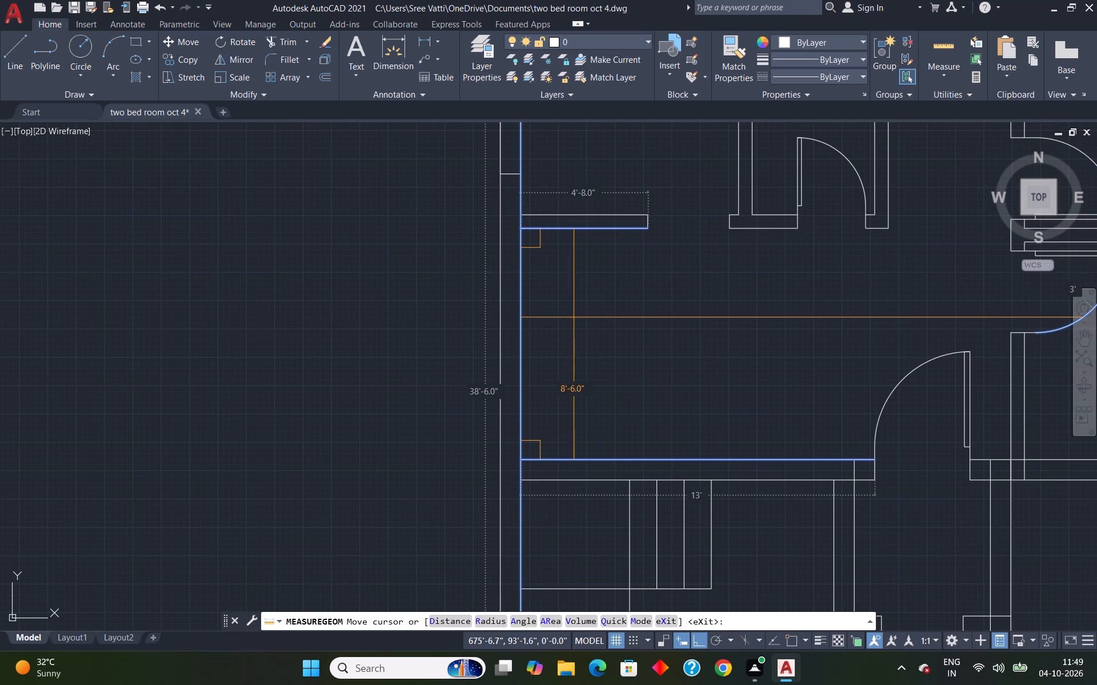
key(Escape)
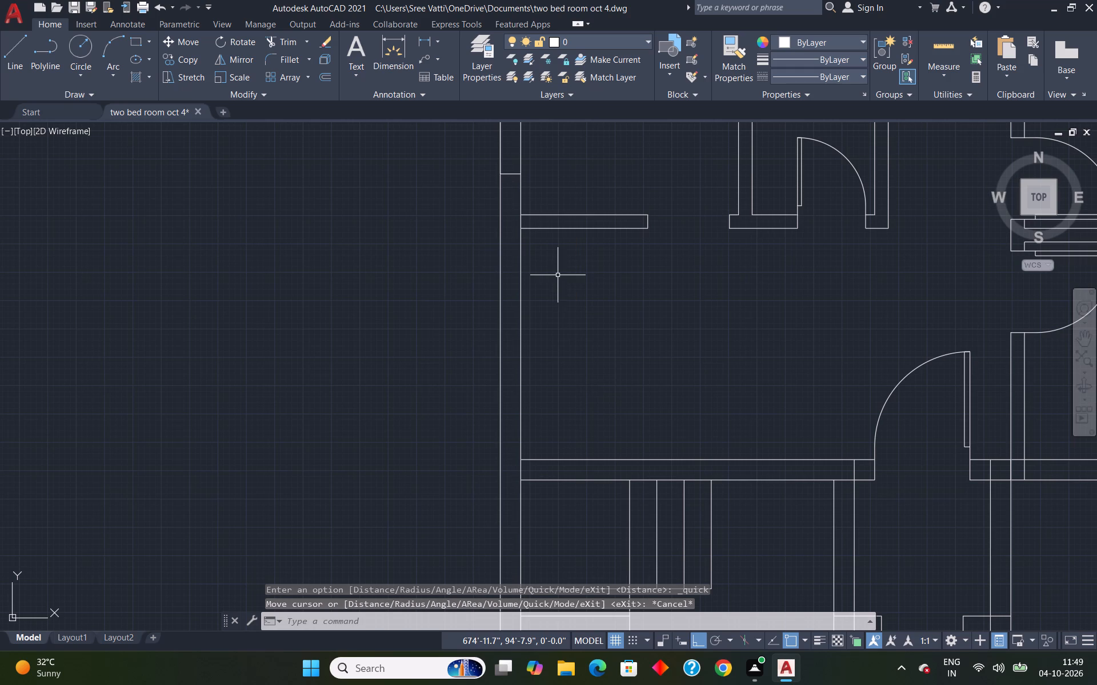
Draw a 4' long window opening across the left outer wall, starting 2'3" below the hall's top-left inner corner.
key(l)
key(Return)
text(tk)
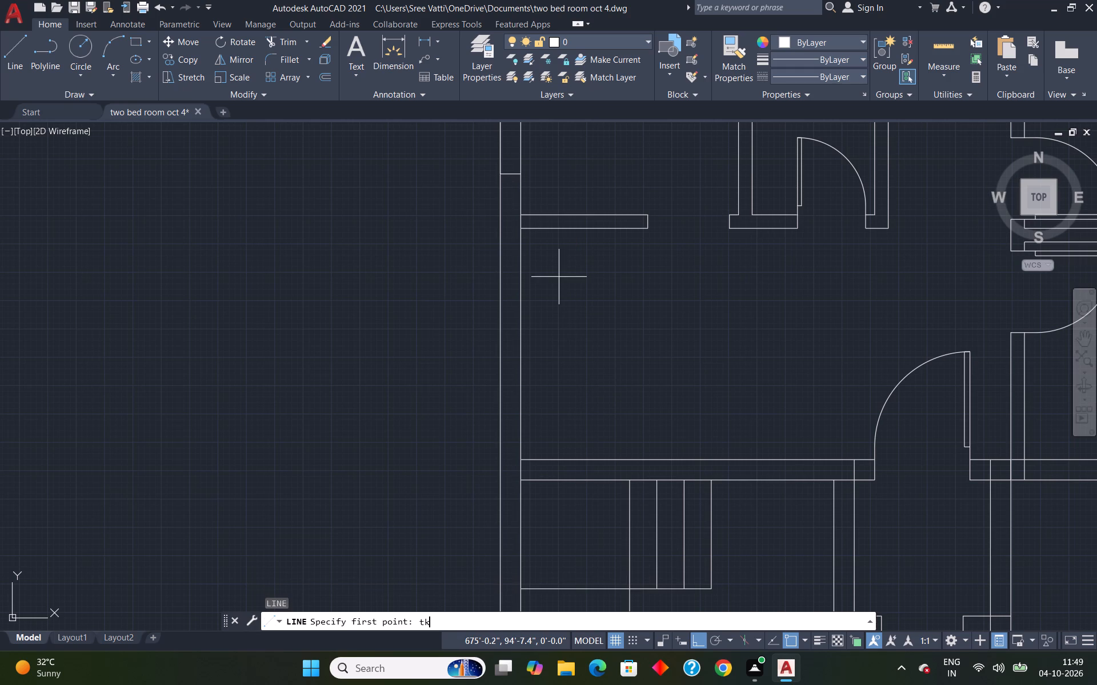
key(Return)
click(522, 231)
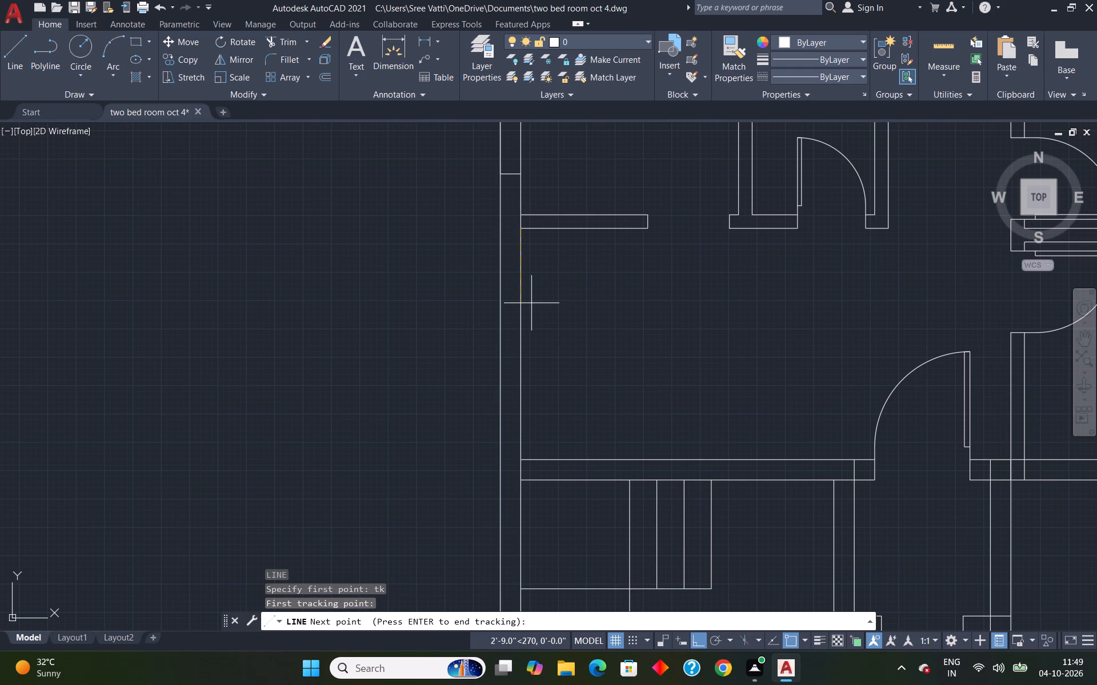
text(2'3")
key(Return)
key(Return)
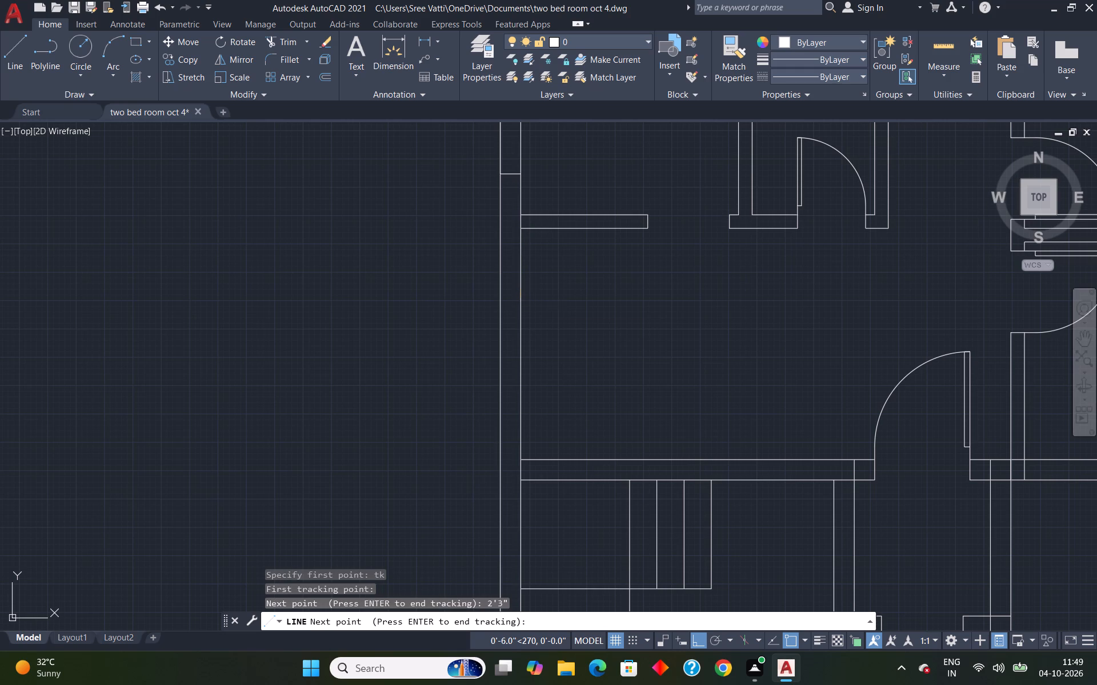
click(499, 292)
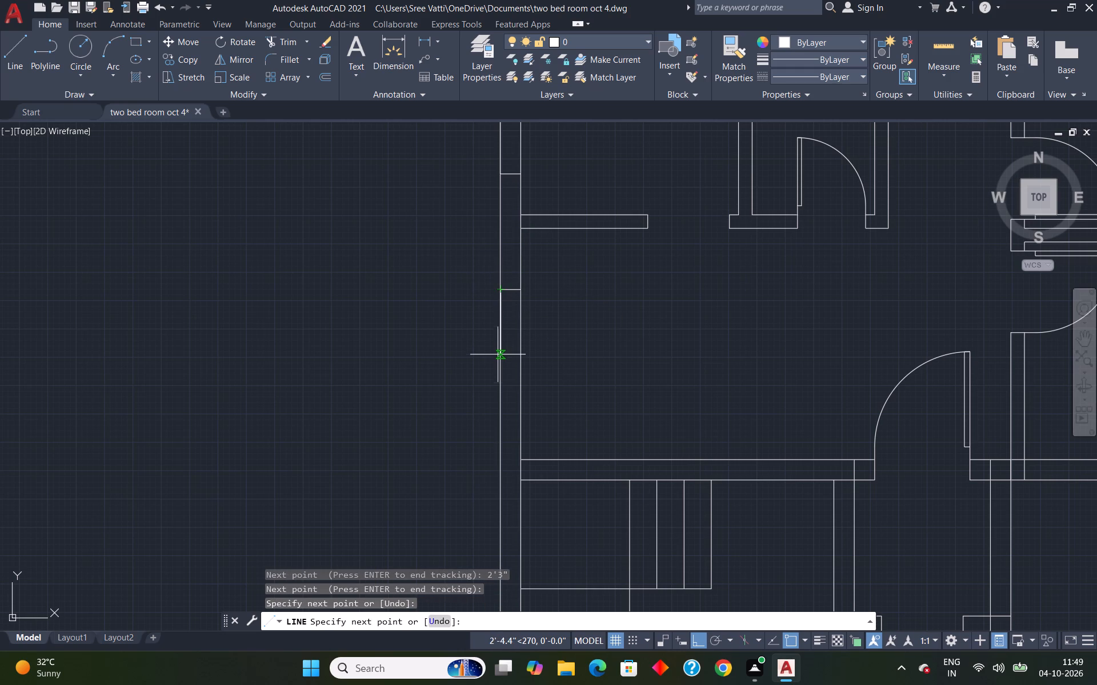
text(4')
key(Return)
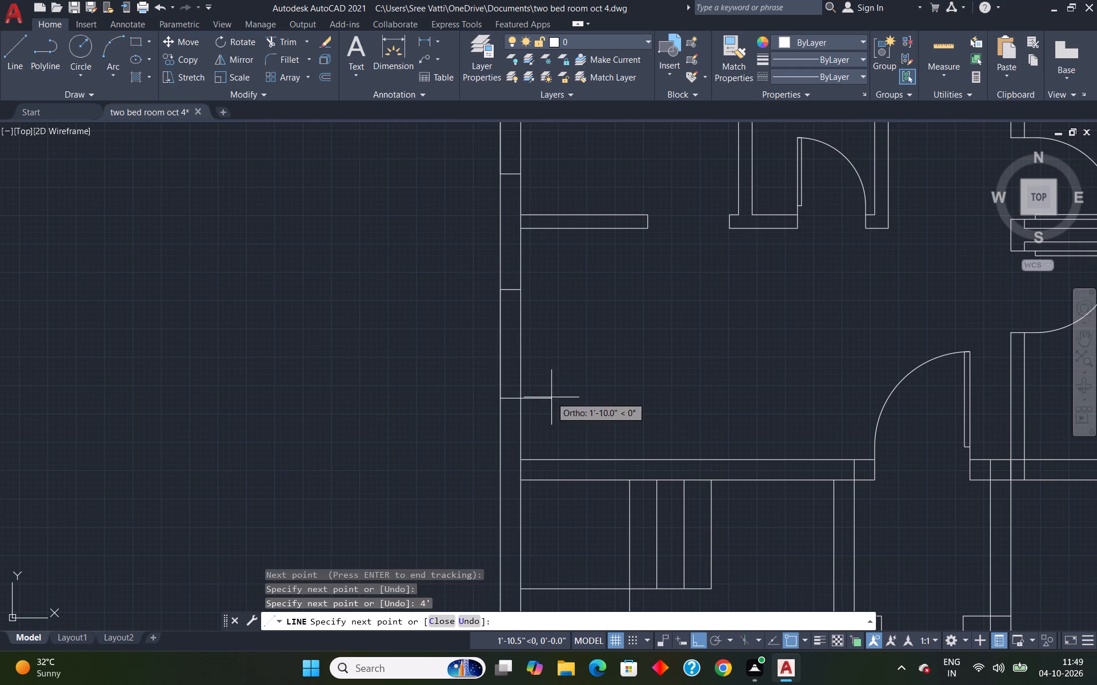
click(521, 398)
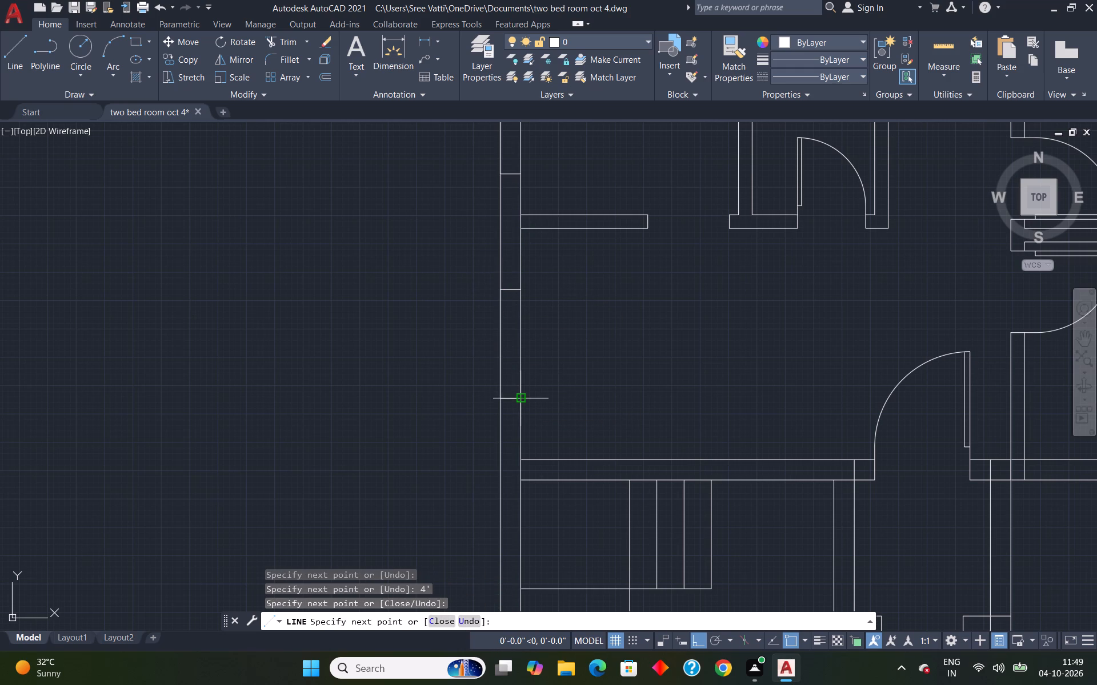
key(Escape)
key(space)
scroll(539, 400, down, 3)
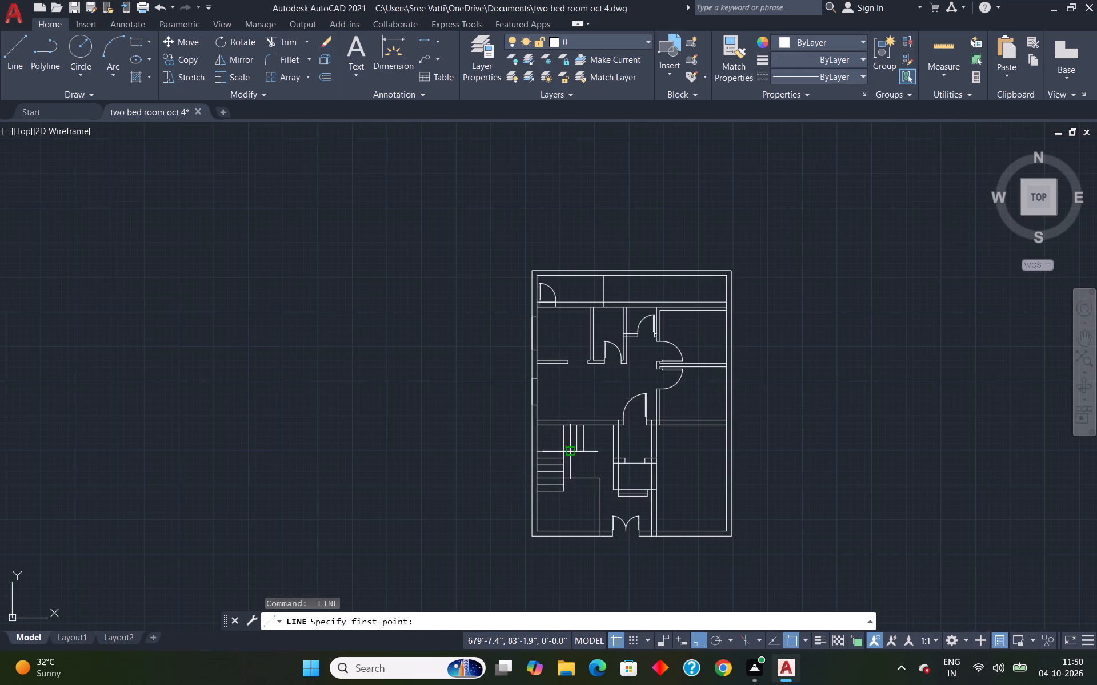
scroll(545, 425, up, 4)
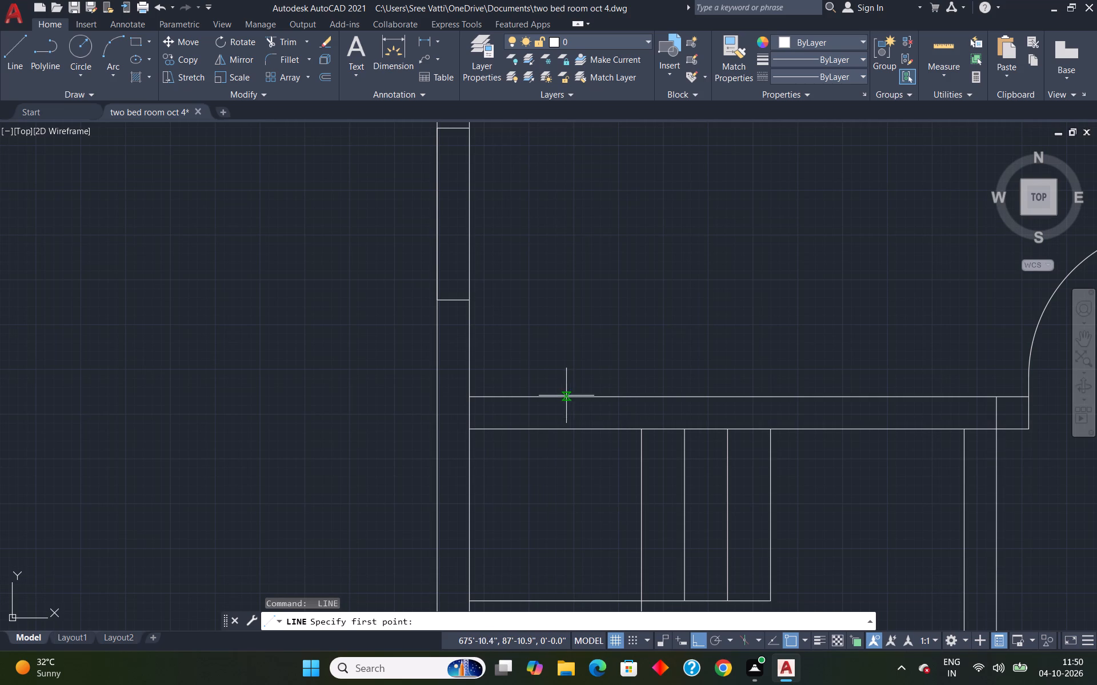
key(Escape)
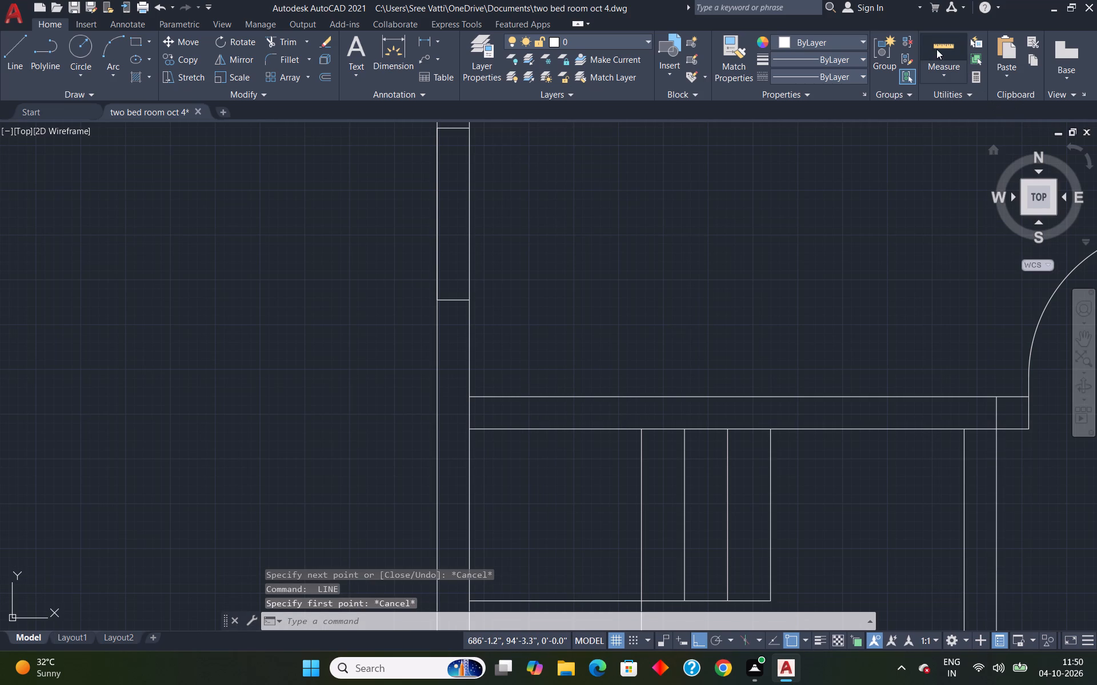
Measure the length and thickness of the horizontal wall between the hall and the staircase.
click(936, 49)
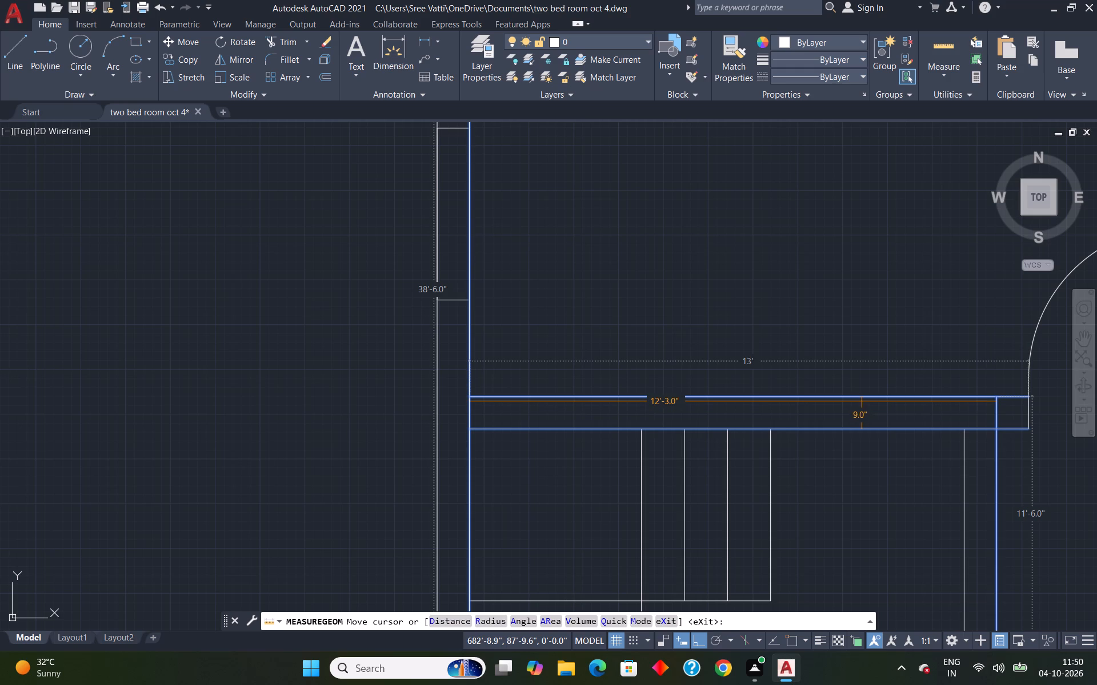
key(Escape)
Trim the vertical wall line crossing the horizontal wall between the staircase and the entrance door's left jamb.
scroll(947, 374, down, 2)
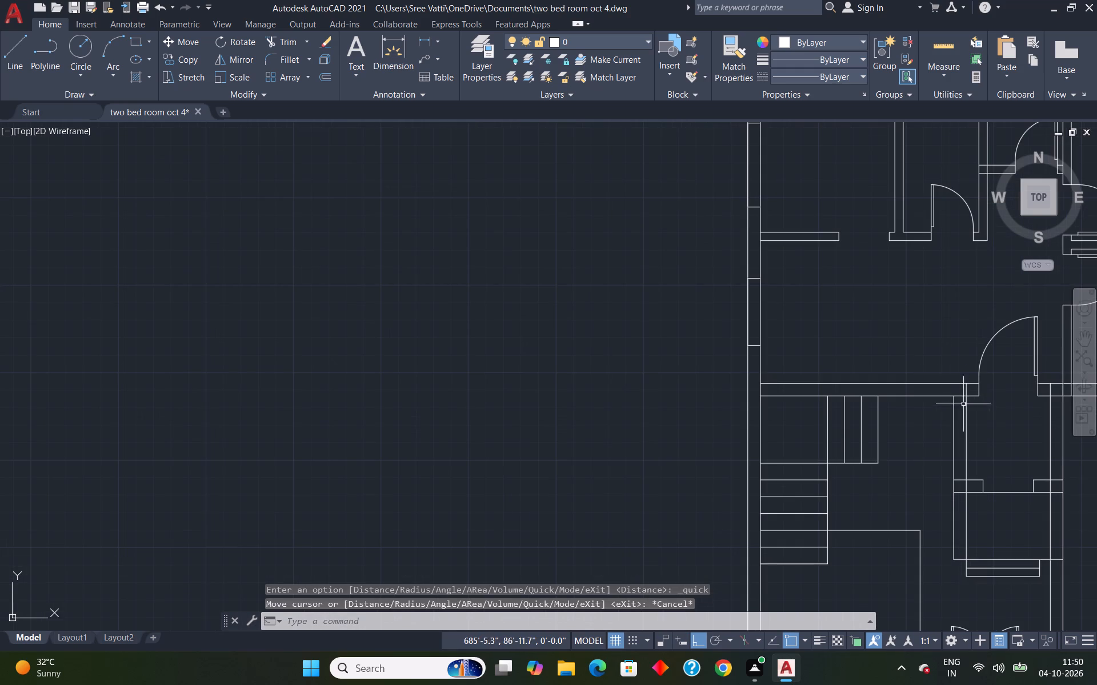
scroll(981, 398, up, 2)
text(tr)
key(Return)
click(936, 380)
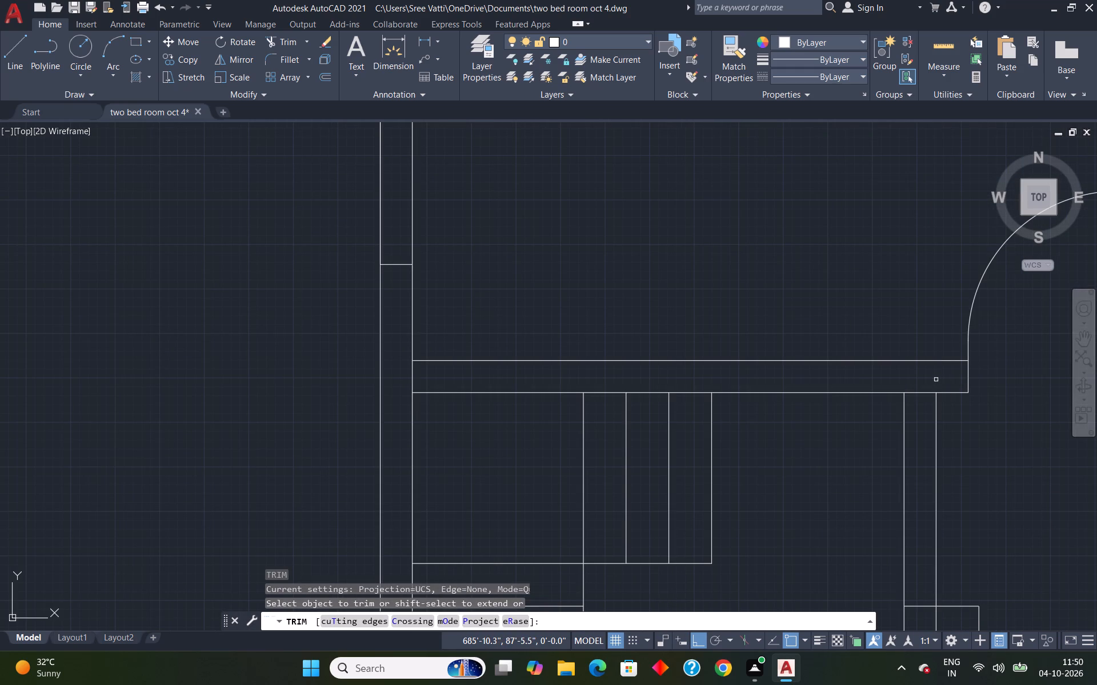
key(Escape)
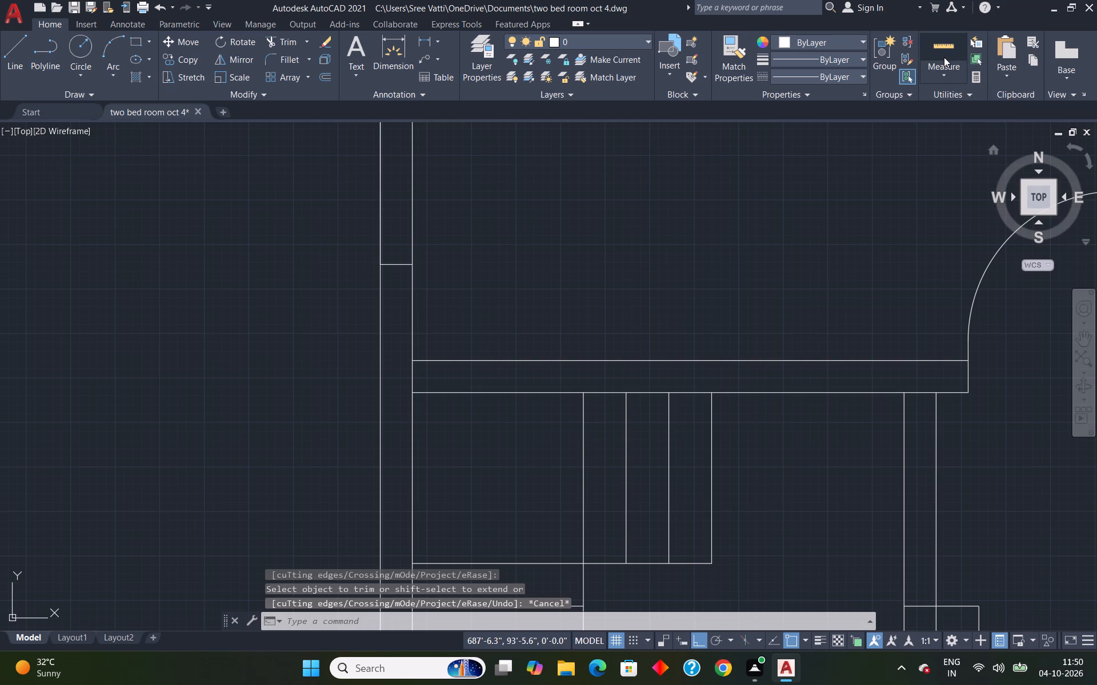
Draw a 4' wide window opening across the wall above the staircase, starting 4'6" from the hall's bottom-left inner corner.
click(944, 55)
key(Escape)
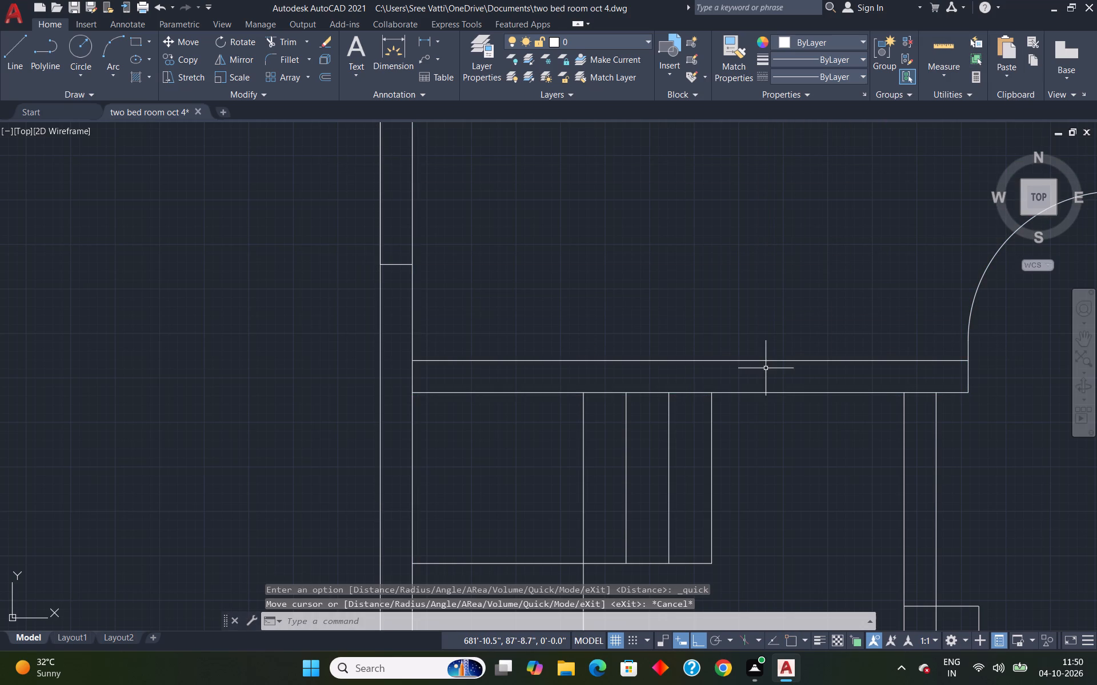
key(l)
key(Return)
text(tk)
key(Return)
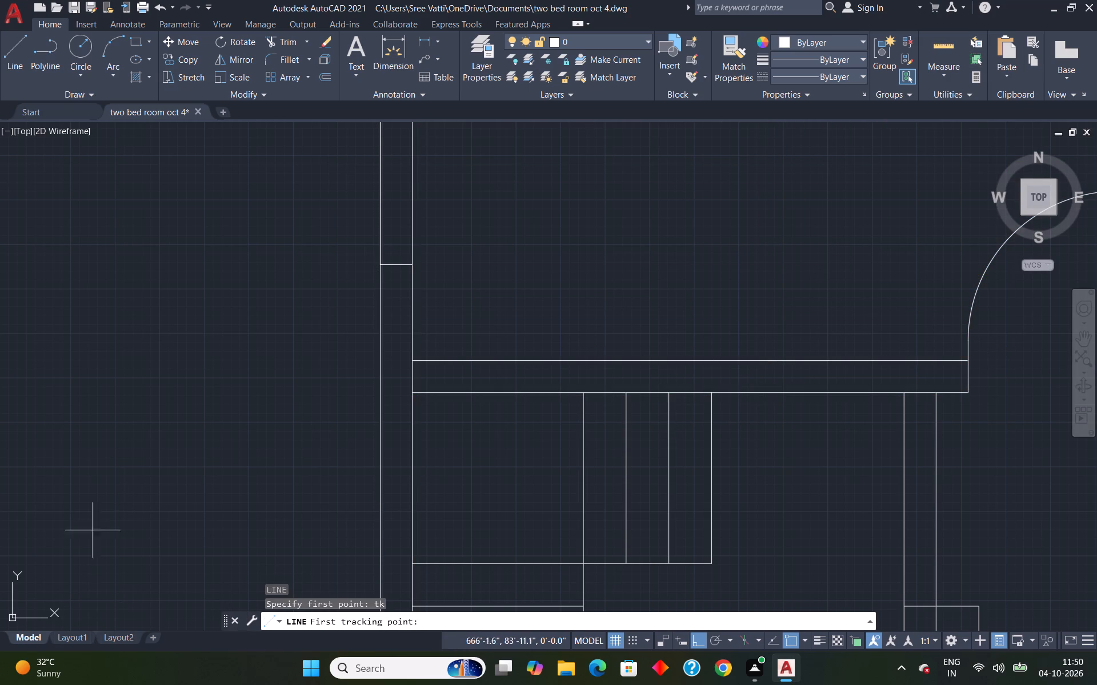
click(409, 360)
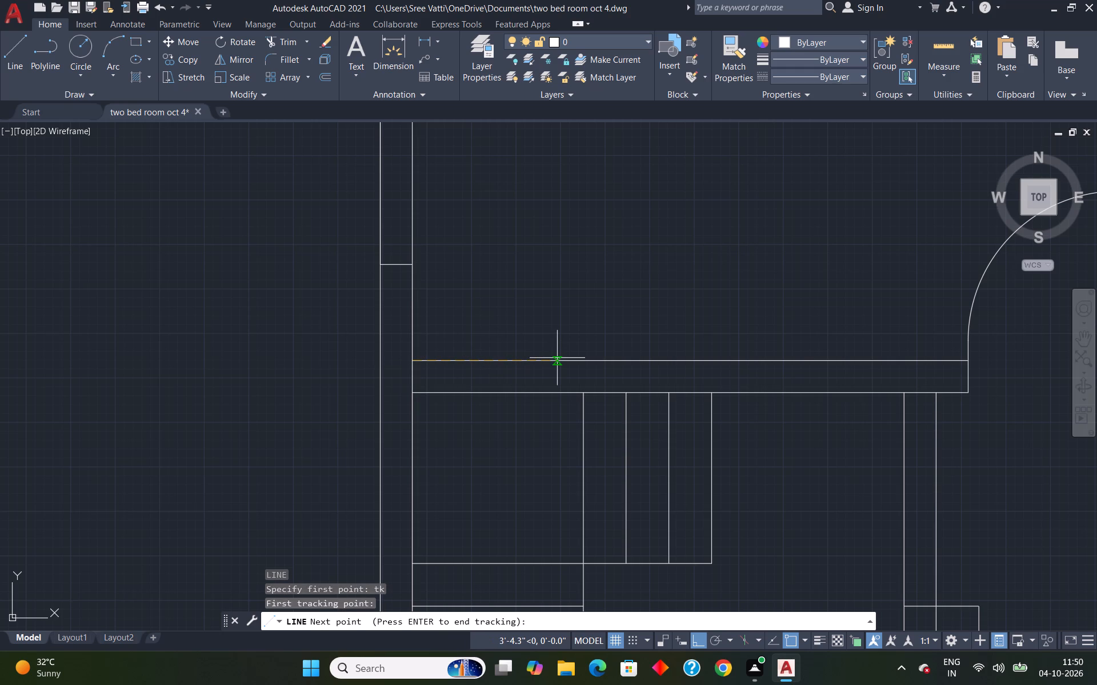
text(4'6")
key(Return)
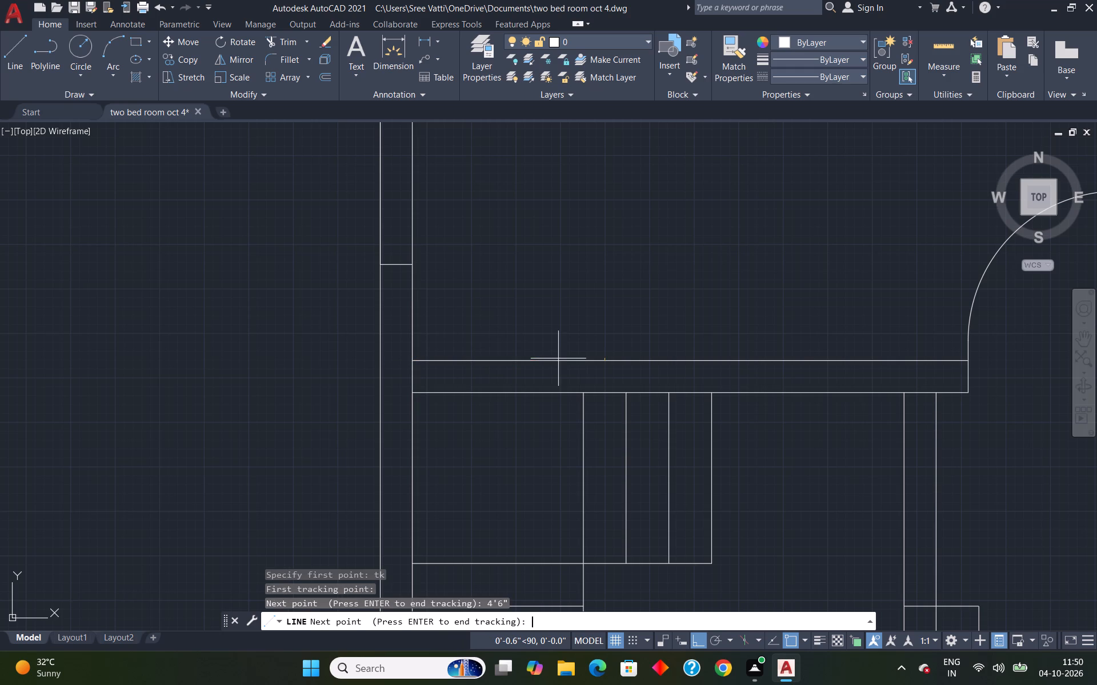
key(Return)
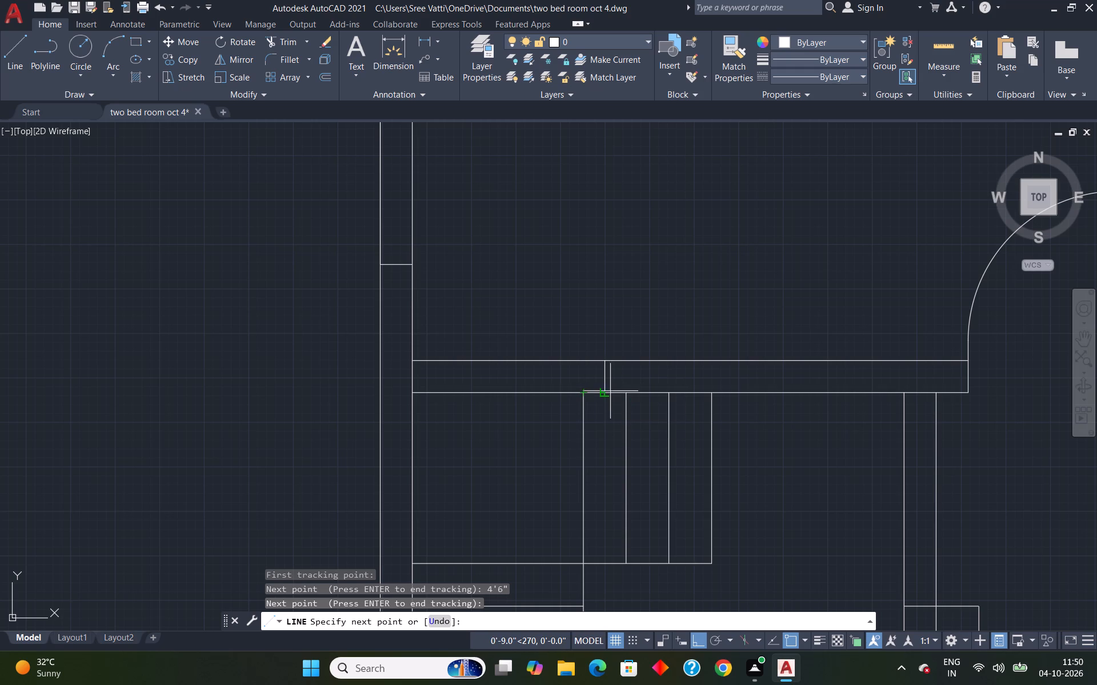
click(610, 391)
text(4')
key(Return)
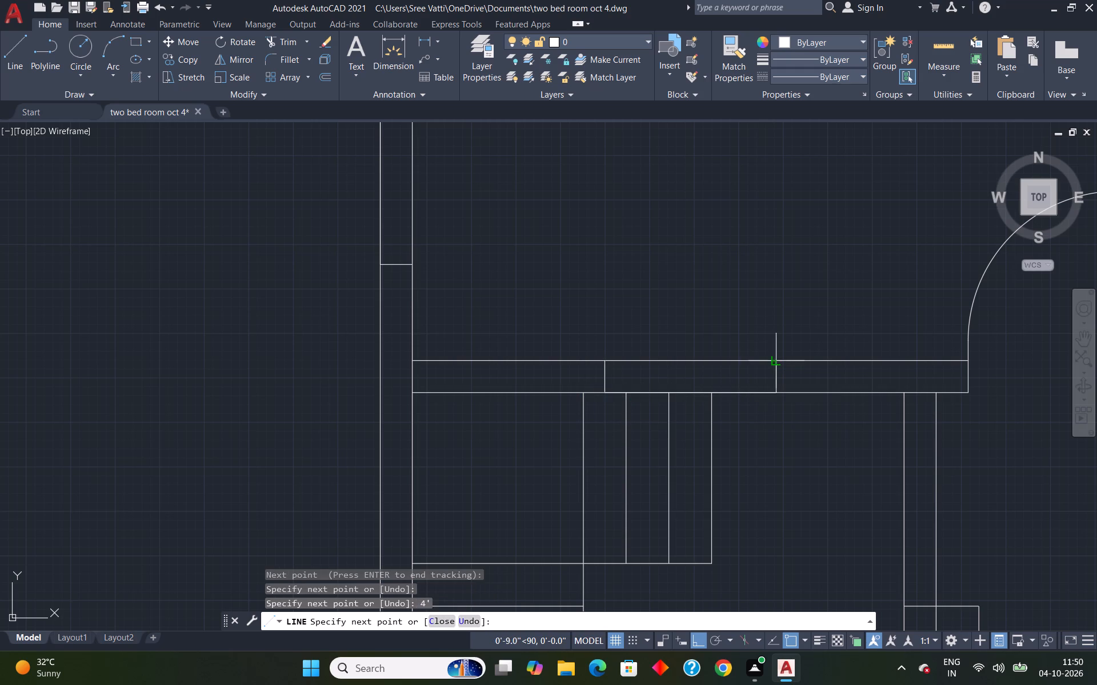
click(773, 364)
key(Escape)
Trim the overlapping wall lines at the junction right of the hall's entrance door so the walls join openly.
scroll(772, 368, down, 4)
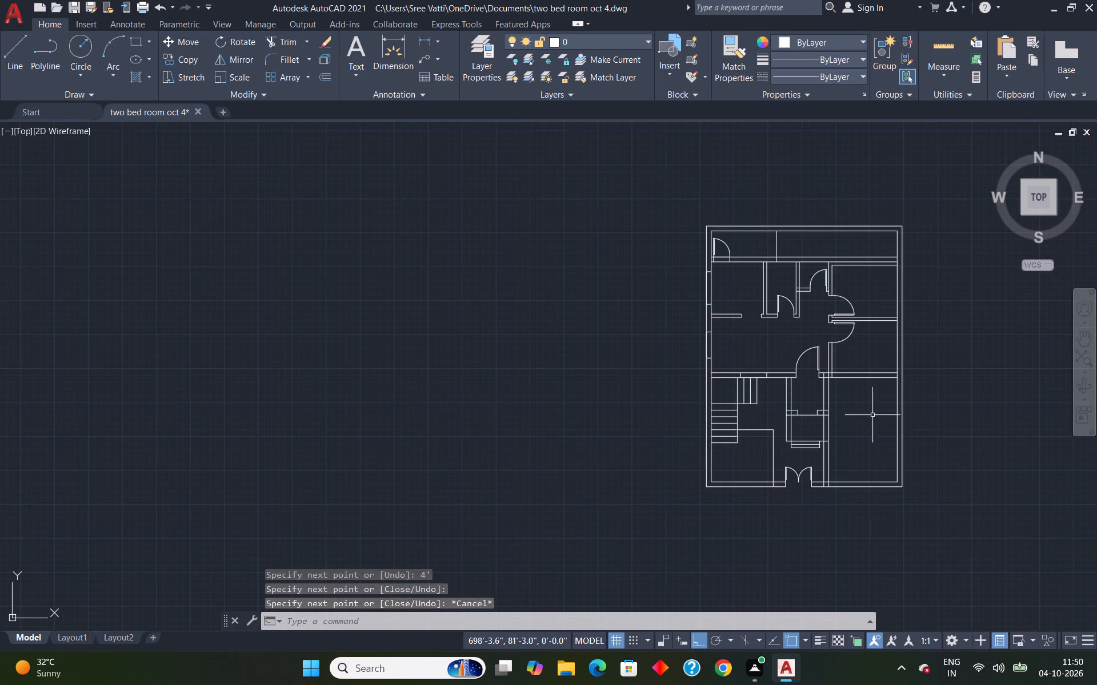
scroll(858, 362, up, 4)
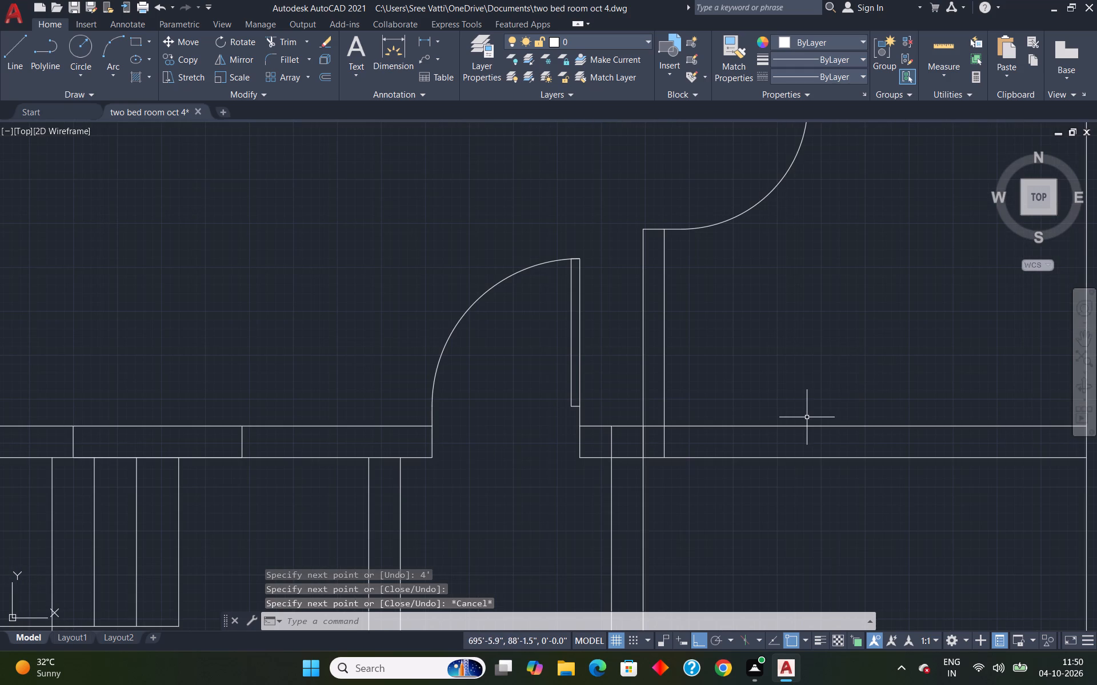
key(t)
key(r)
key(Return)
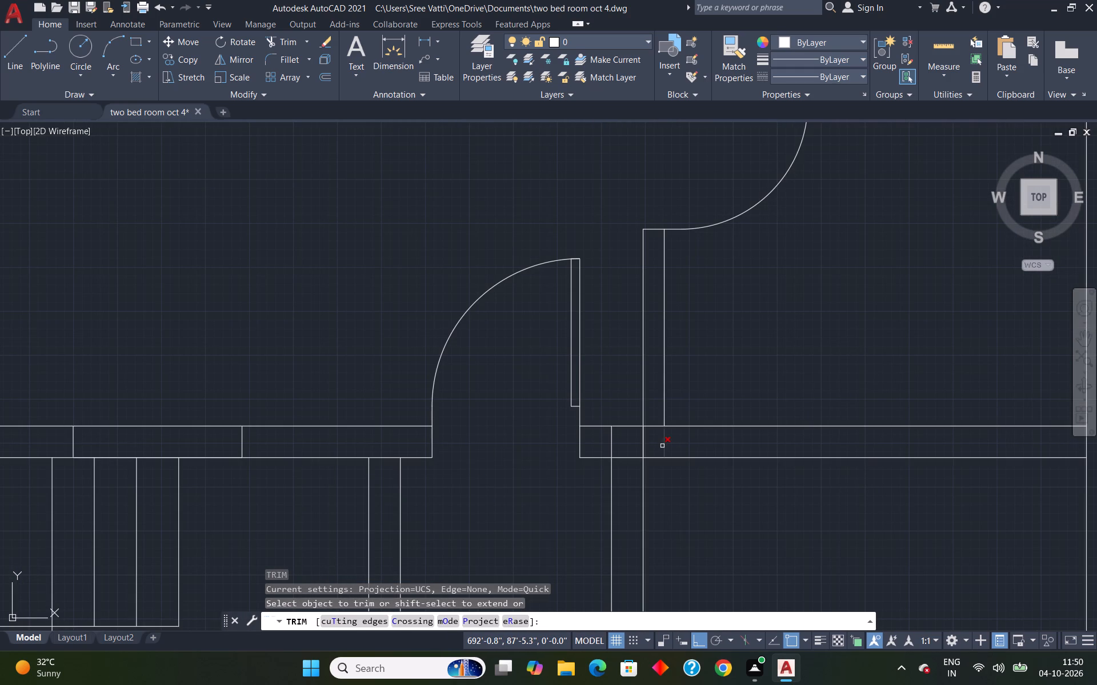
drag(662, 446, 676, 441)
scroll(678, 450, down, 2)
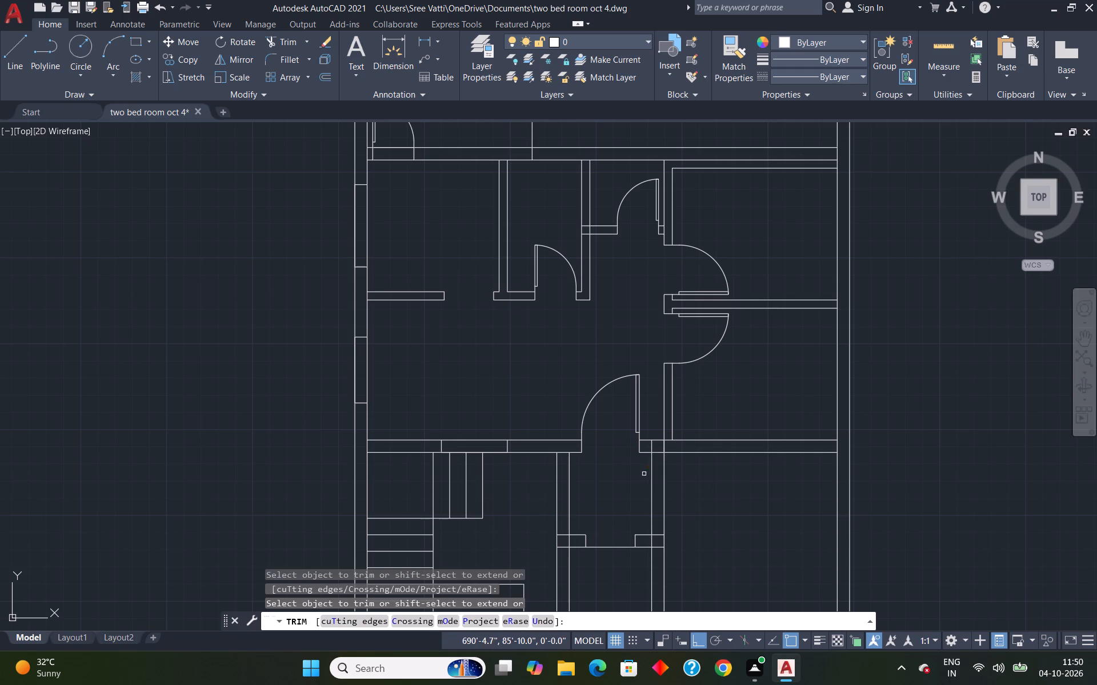
scroll(664, 448, up, 3)
drag(632, 461, 627, 486)
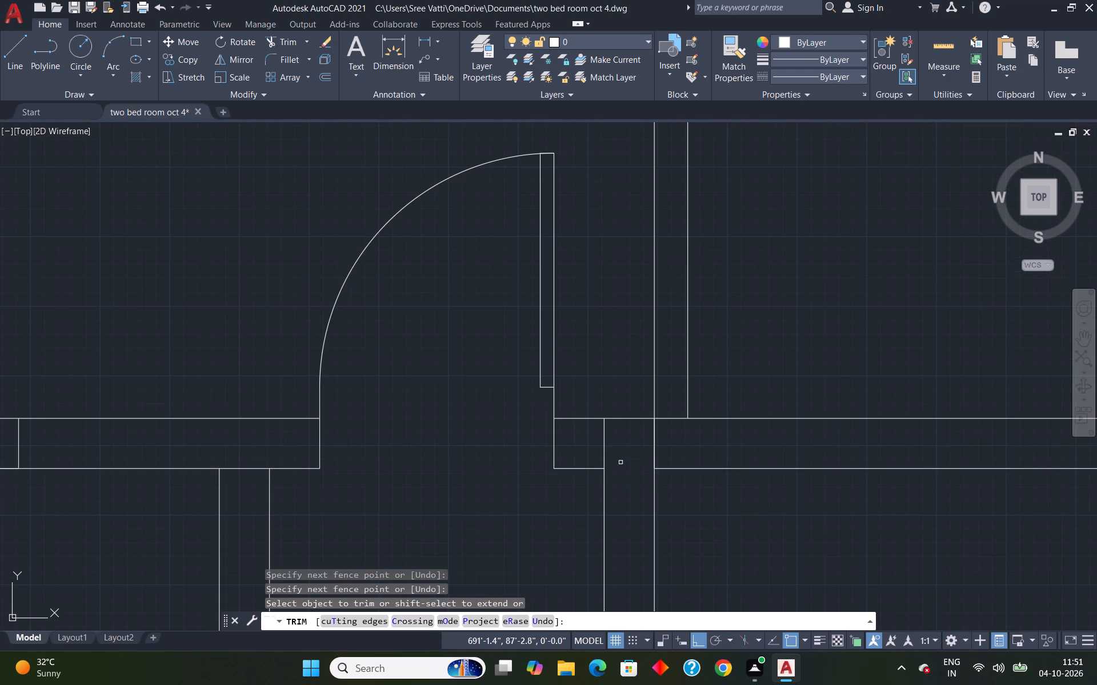
click(604, 456)
drag(652, 448, 690, 452)
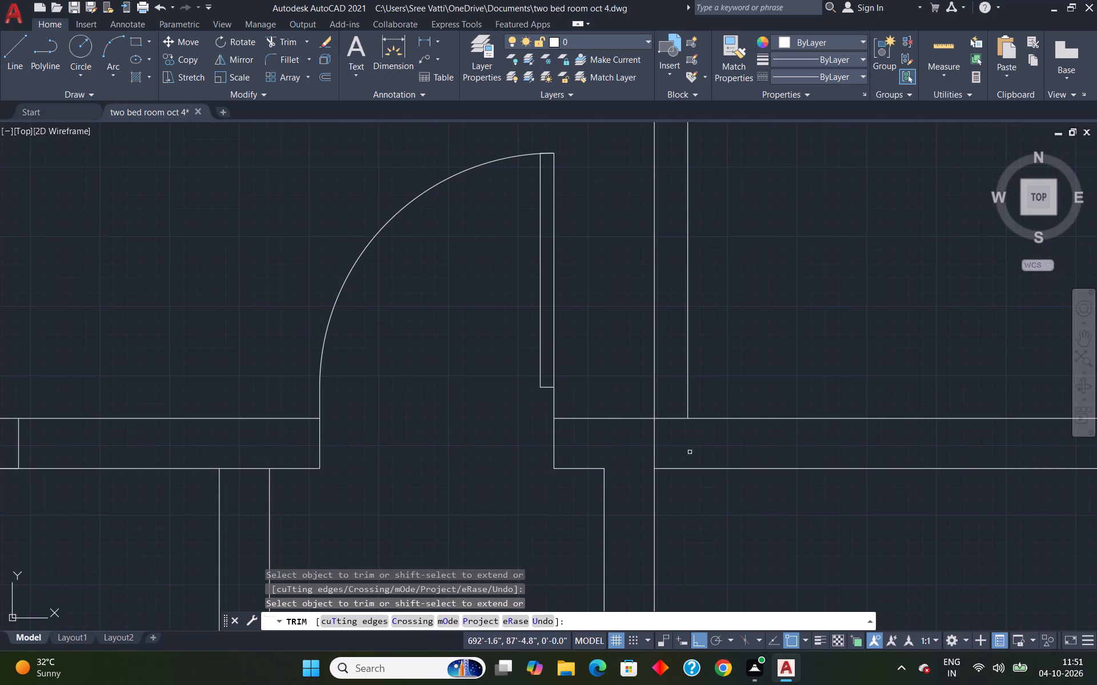
drag(678, 449, 639, 451)
key(Escape)
Trim the overlapping lines where the right short pier below the entrance door meets the right passage wall.
scroll(665, 468, down, 4)
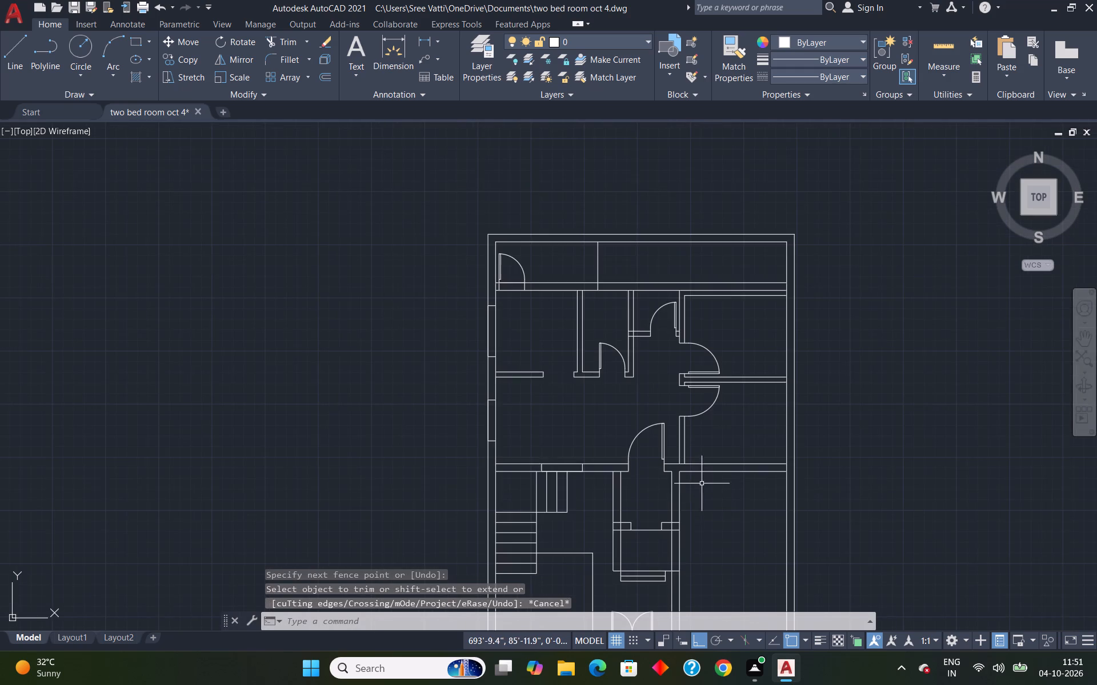
scroll(679, 563, up, 3)
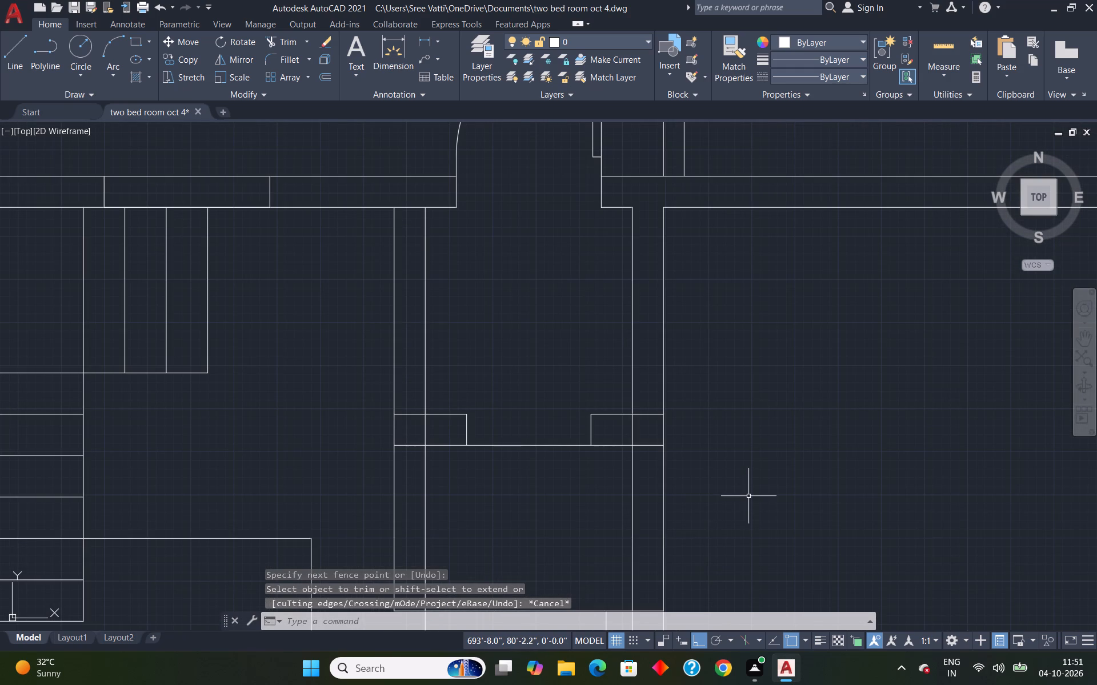
key(t)
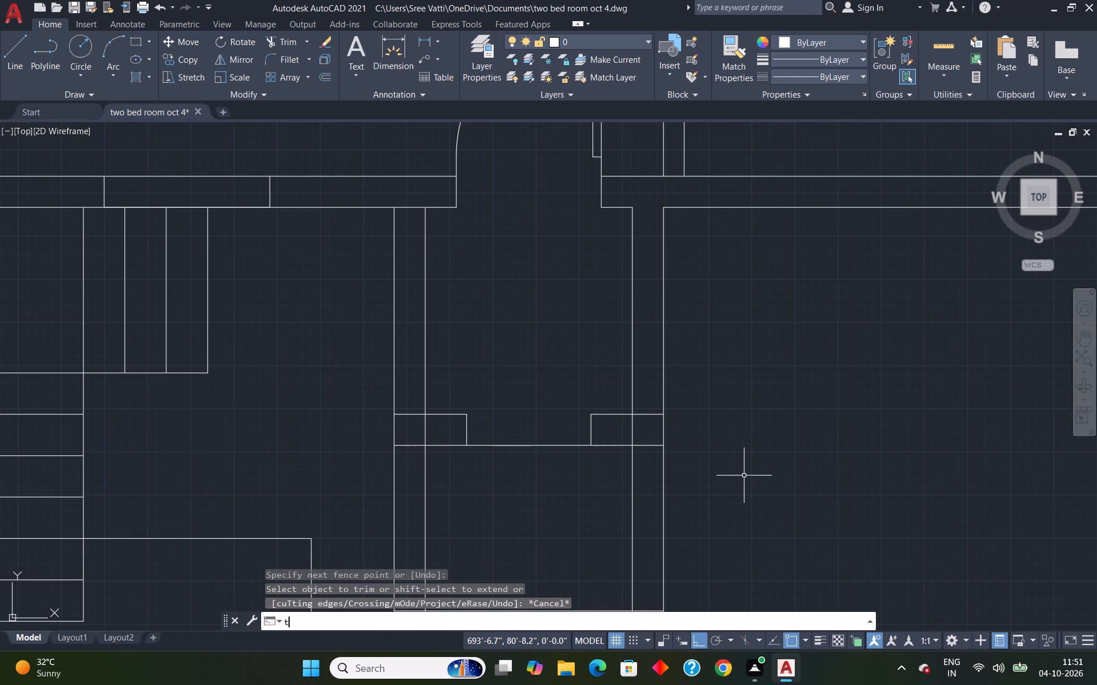
key(r)
key(Return)
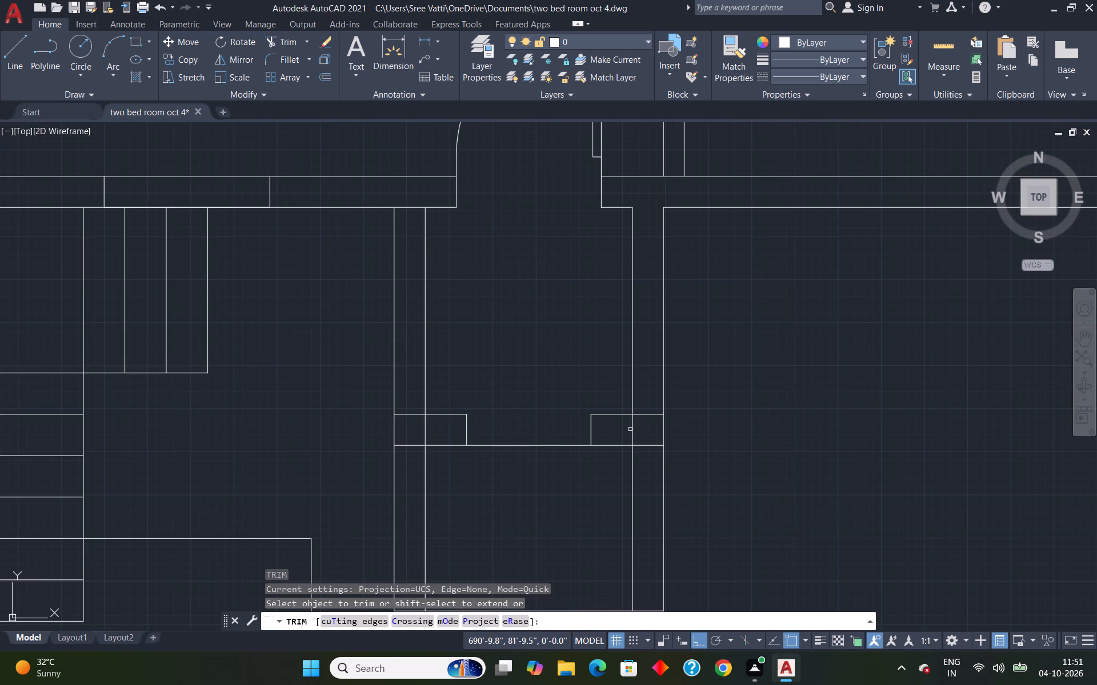
drag(630, 429, 636, 432)
drag(651, 406, 649, 445)
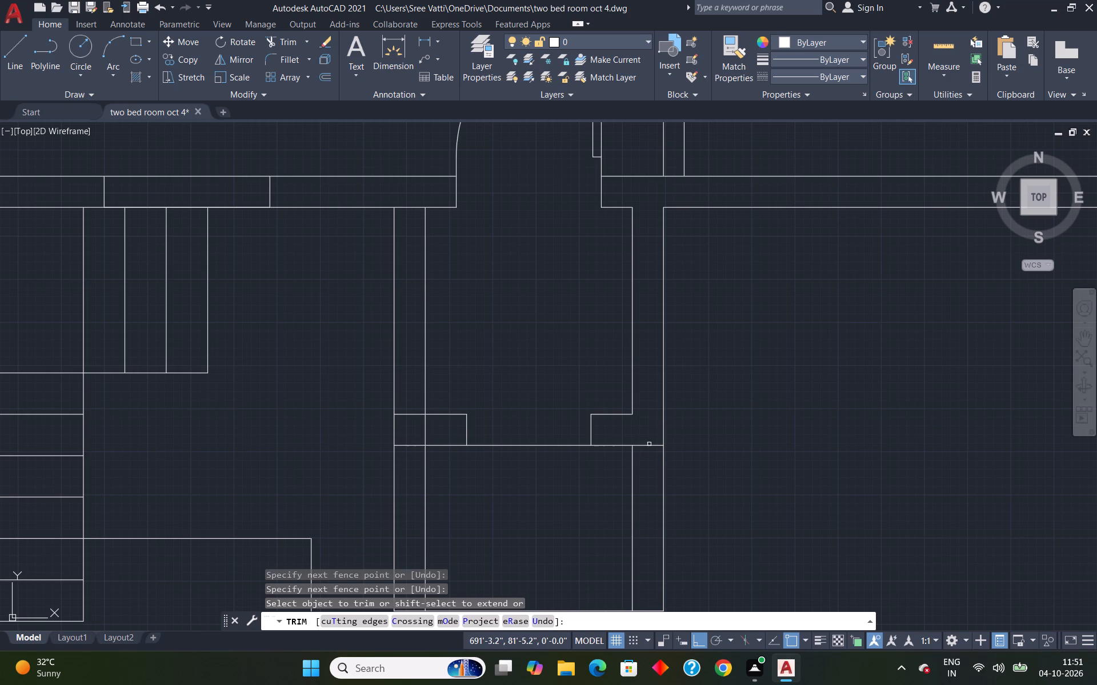
drag(649, 445, 649, 457)
drag(648, 440, 648, 454)
Trim the overlapping lines where the left short pier below the entrance door meets the left passage wall.
click(425, 430)
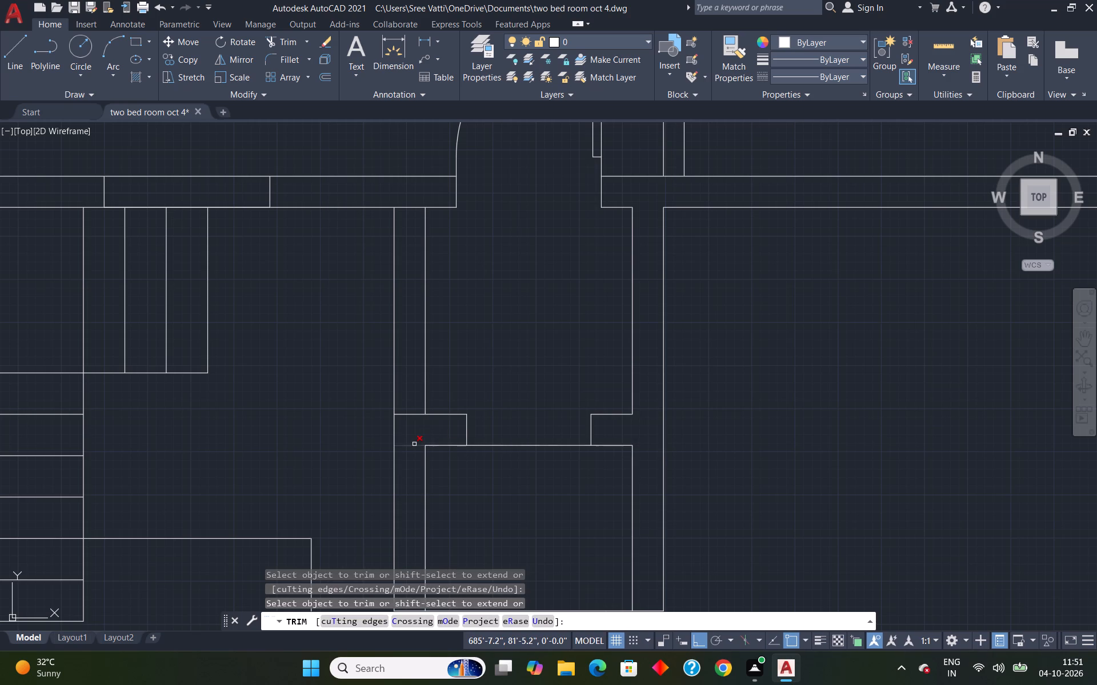
click(414, 444)
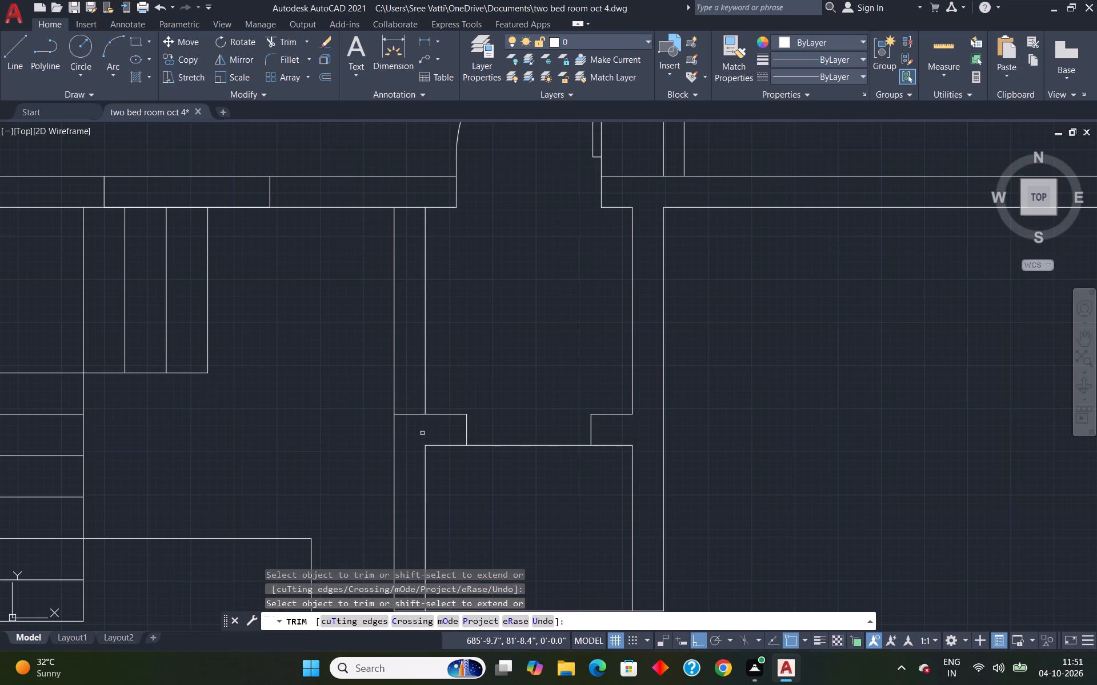
click(411, 416)
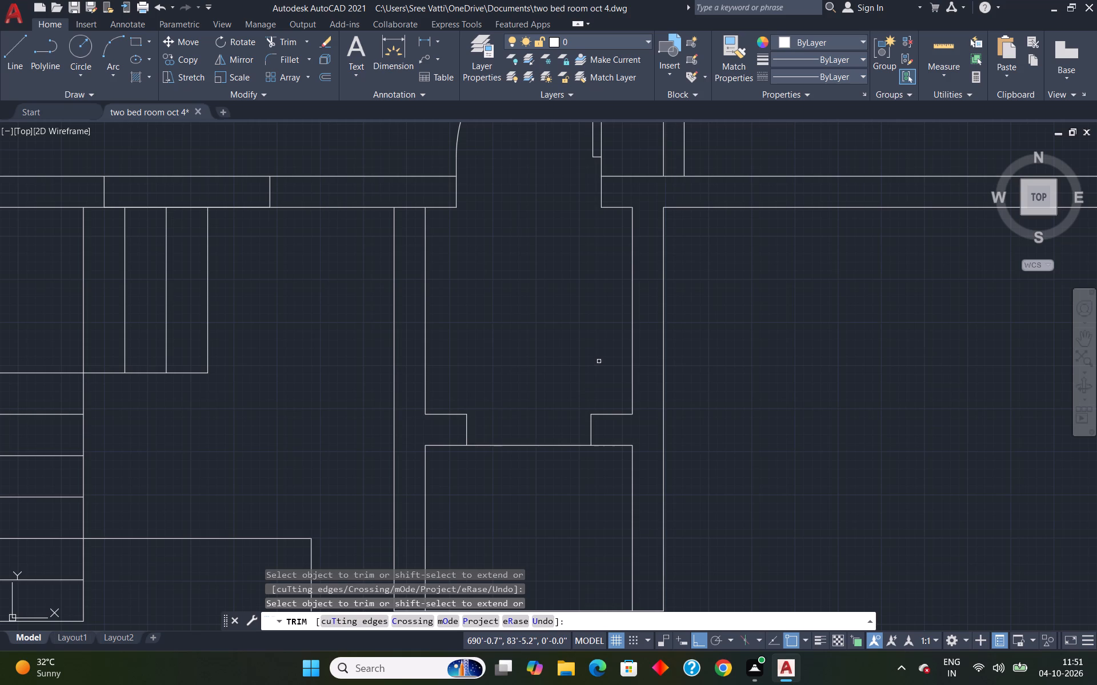
scroll(564, 353, down, 3)
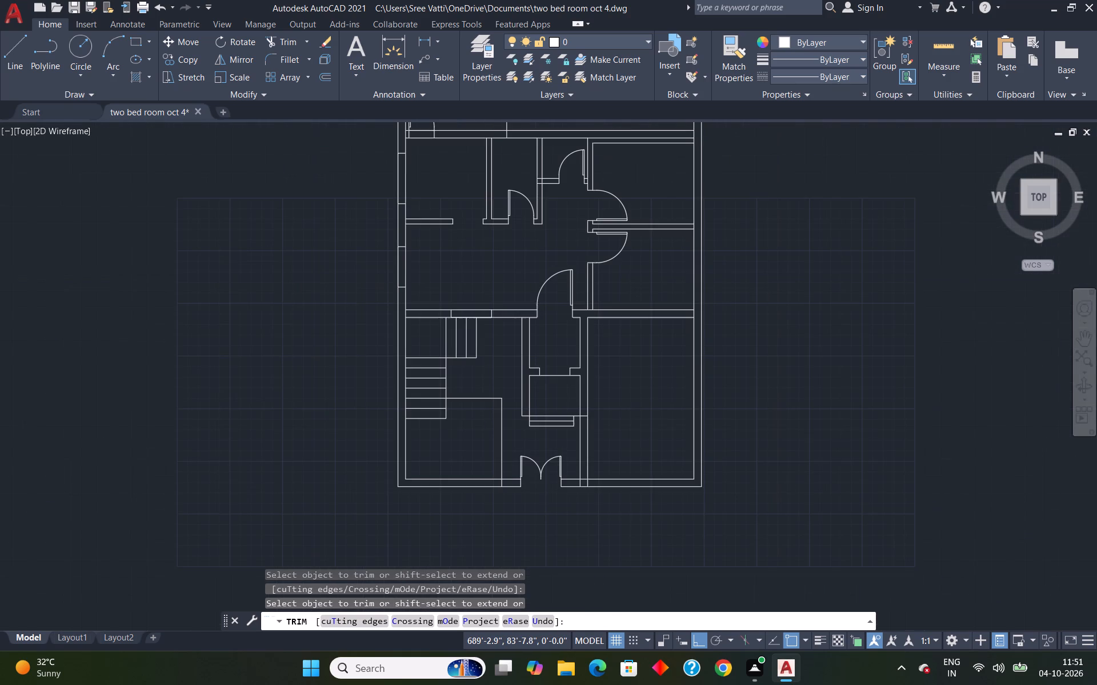
scroll(614, 374, up, 2)
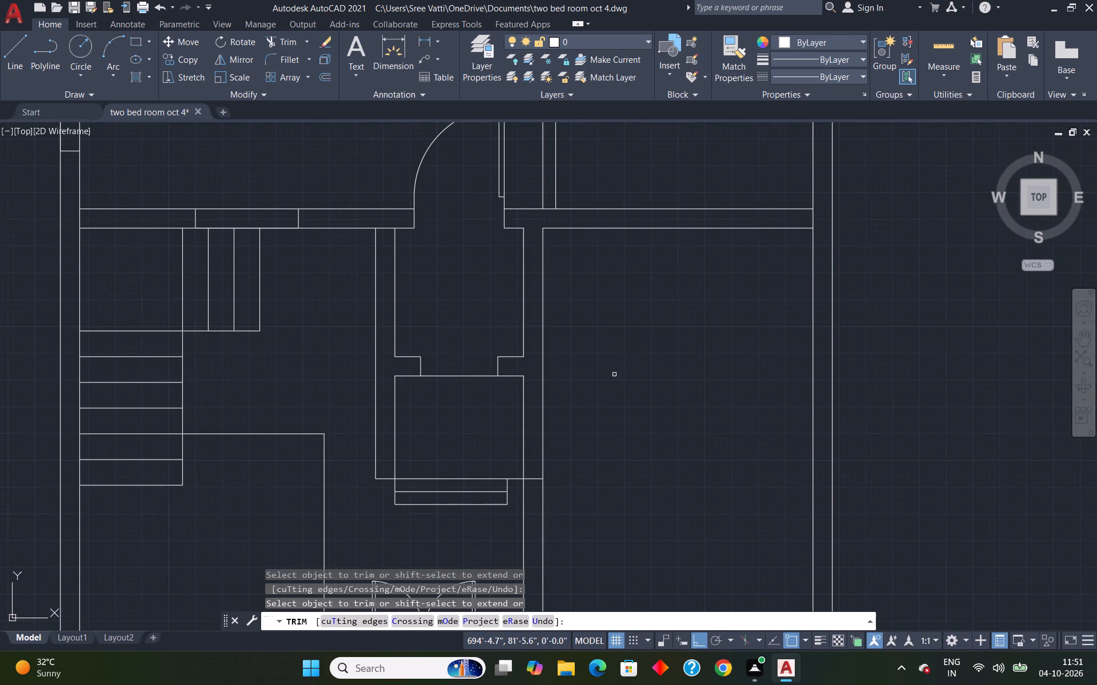
scroll(614, 374, down, 1)
key(Escape)
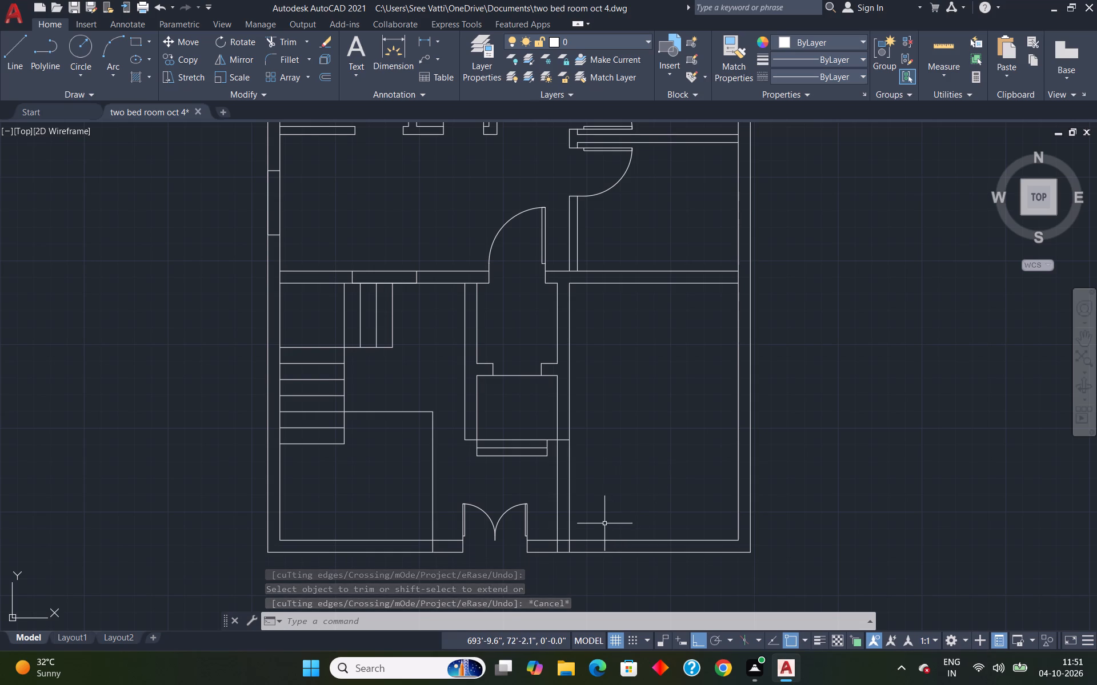
Trim the vertical lines crossing the bottom outer wall on both sides of the double door.
key(t)
key(r)
key(Return)
scroll(571, 561, up, 2)
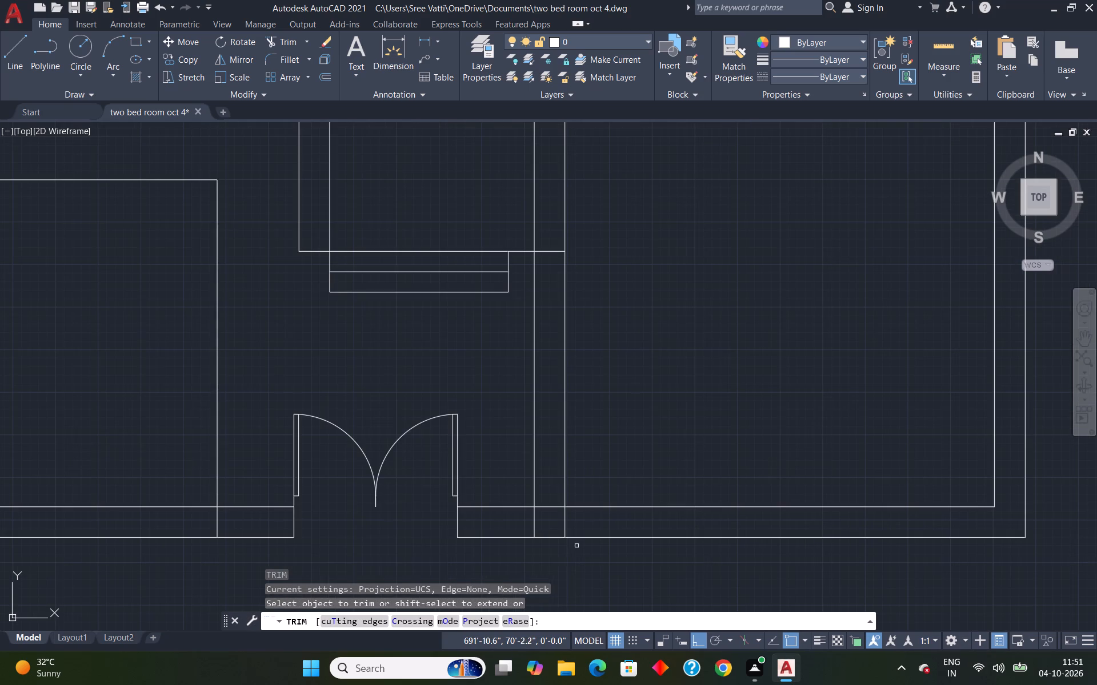
drag(507, 529, 581, 526)
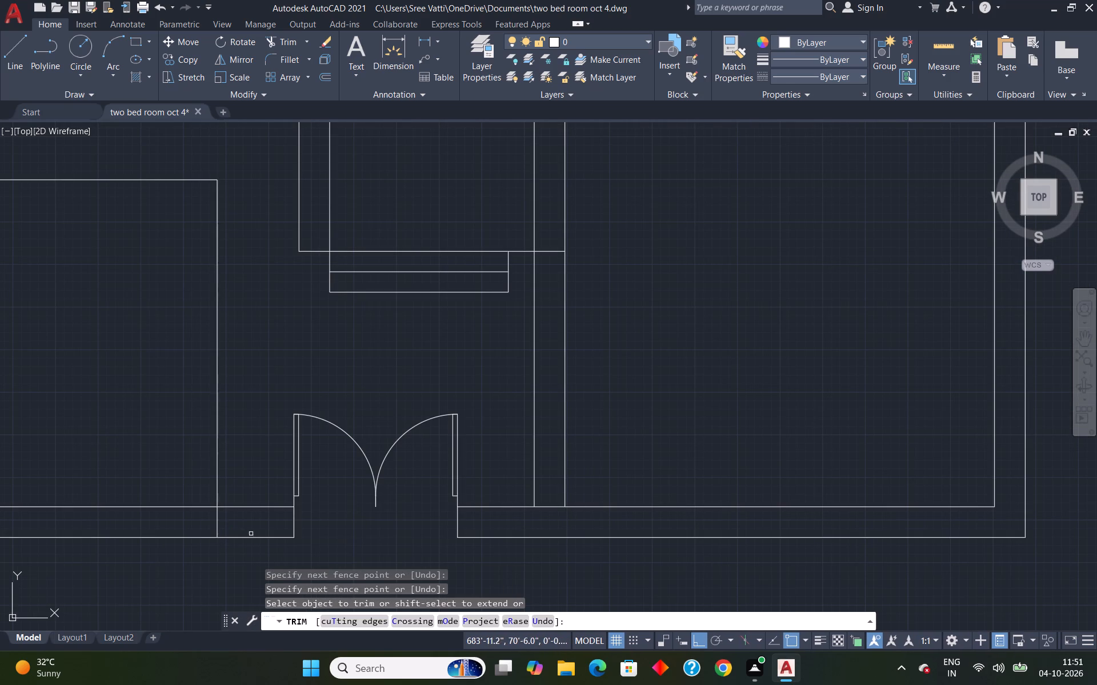
drag(209, 519, 234, 523)
key(Escape)
scroll(289, 501, down, 4)
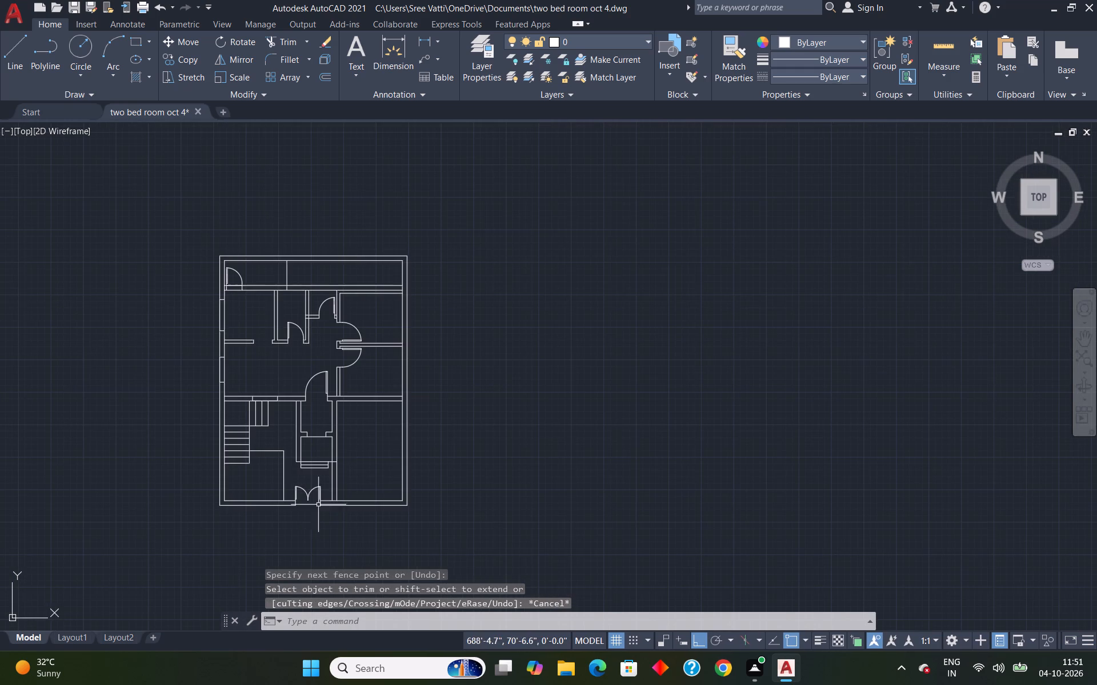
Draw a 4' wide window opening across the lower right room's bottom wall, starting 4' from its bottom-right inner corner.
scroll(321, 445, up, 2)
scroll(340, 444, down, 4)
scroll(355, 454, up, 3)
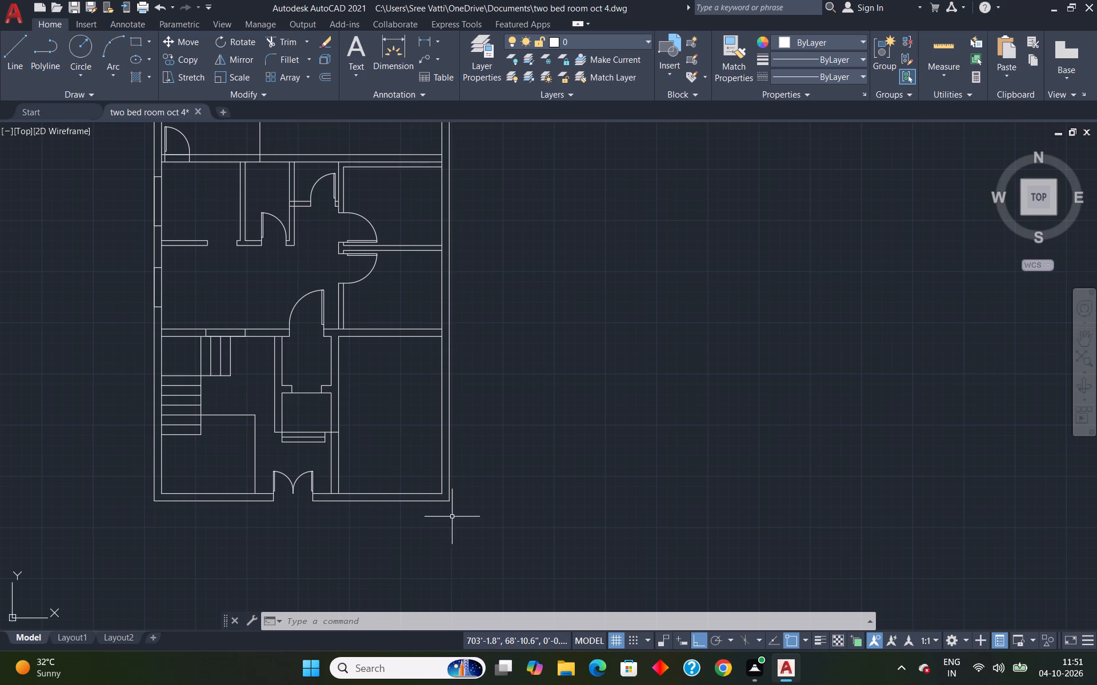
scroll(383, 297, up, 1)
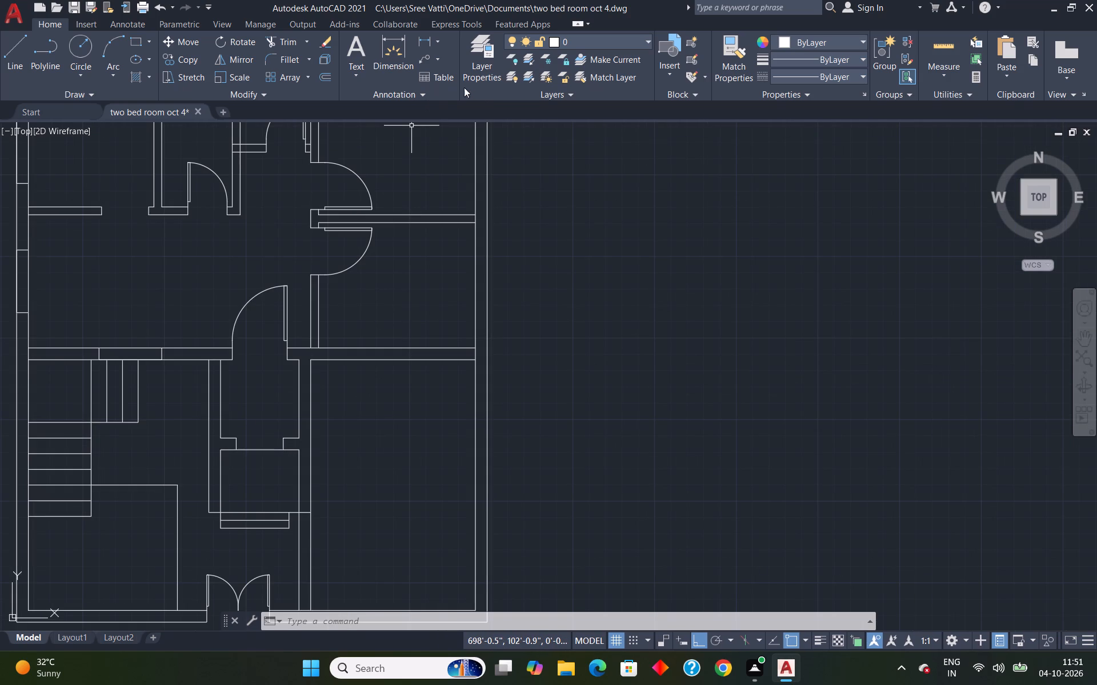
click(951, 41)
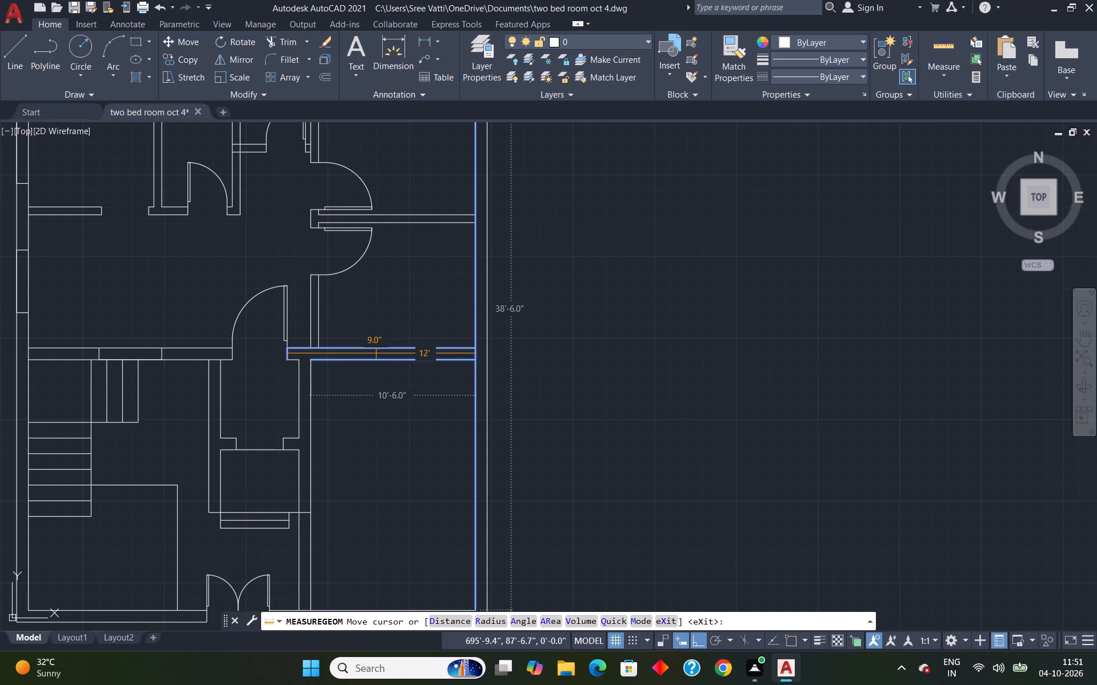
key(Escape)
key(l)
key(Return)
text(tk)
key(Return)
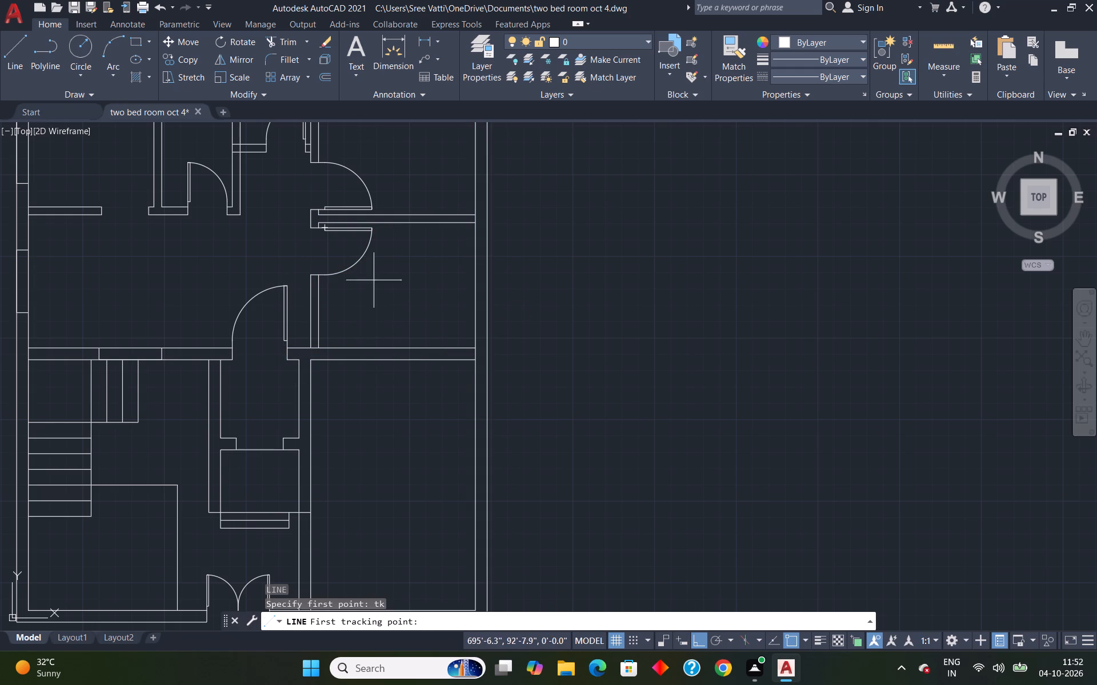
click(475, 346)
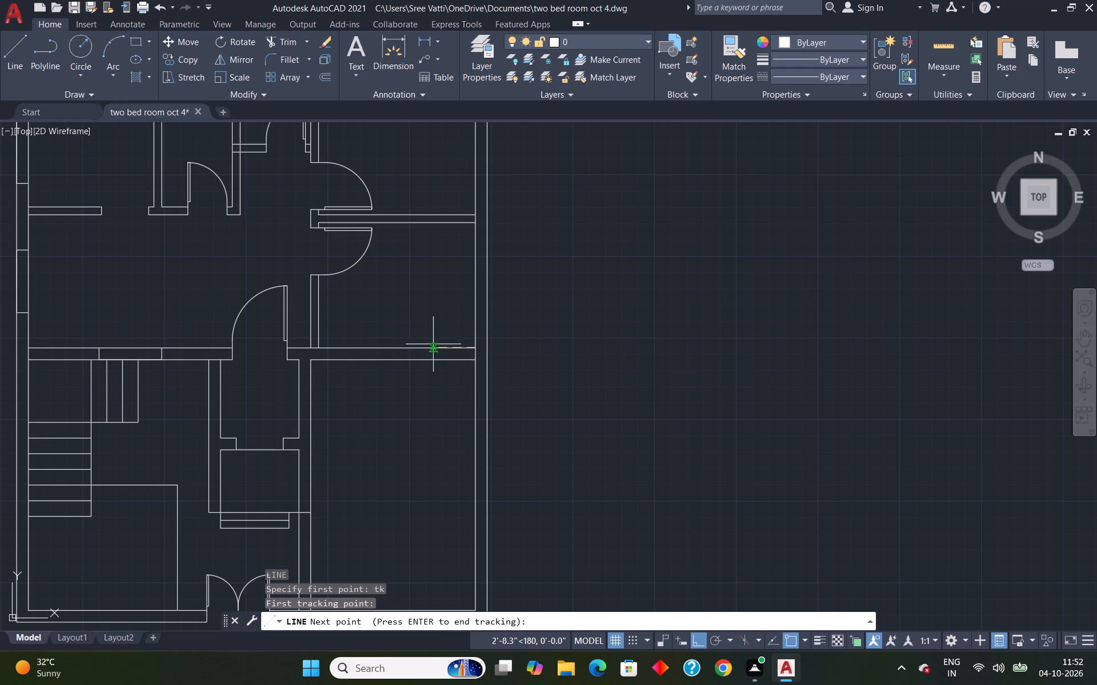
text(4')
key(Return)
key(Return)
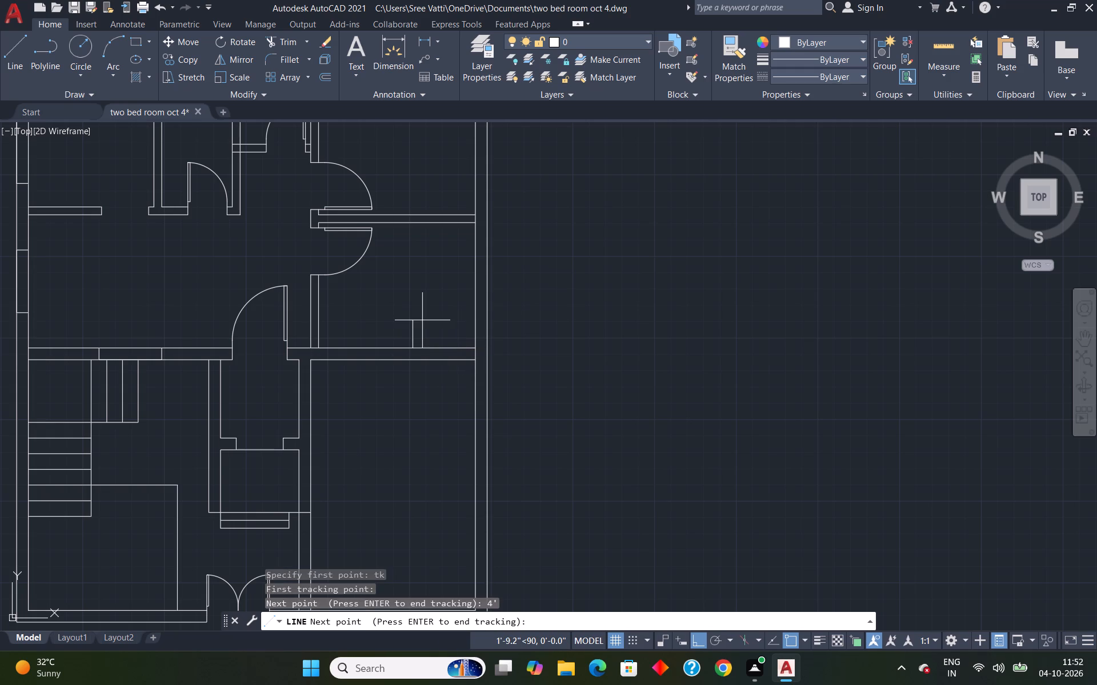
click(409, 362)
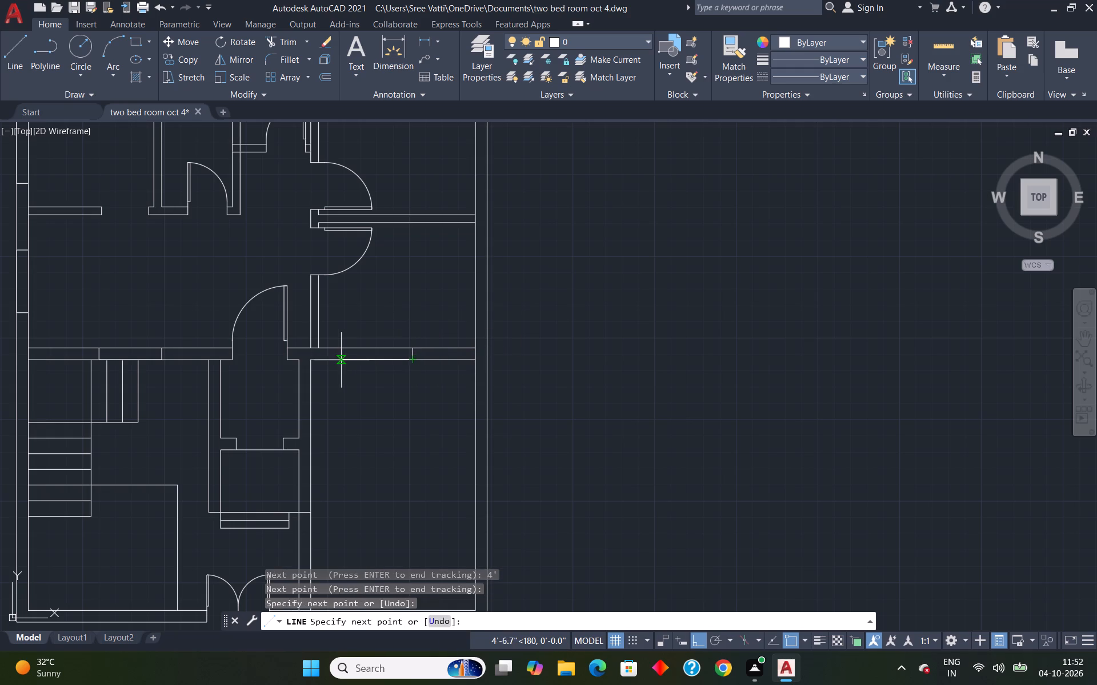
text(4')
key(Return)
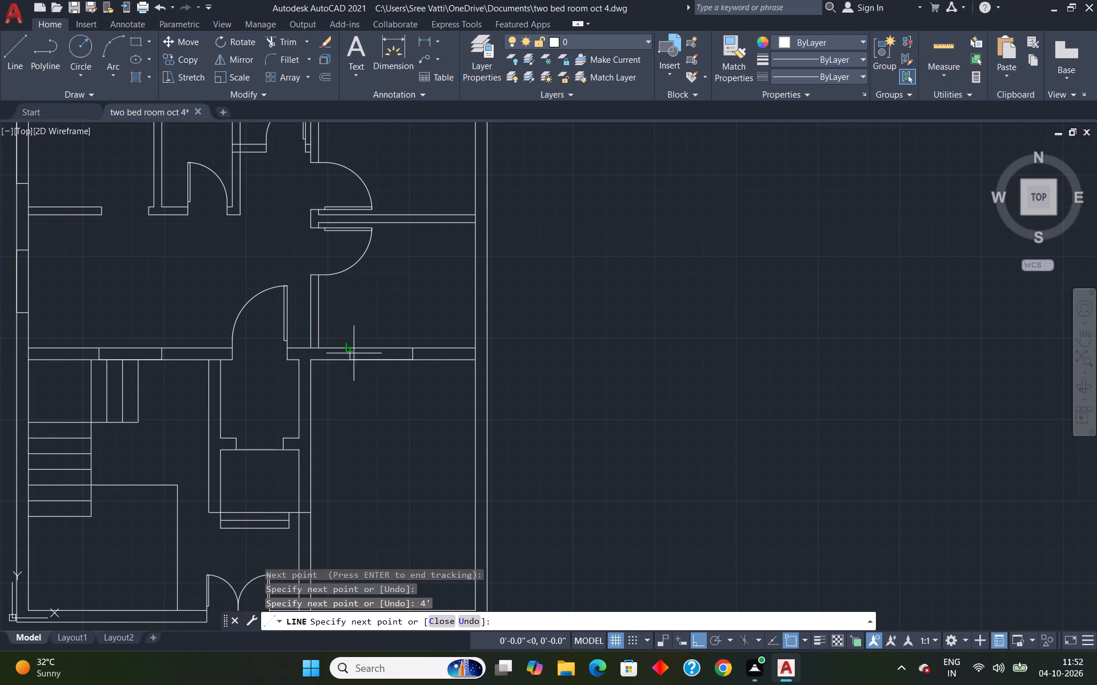
click(346, 345)
key(Escape)
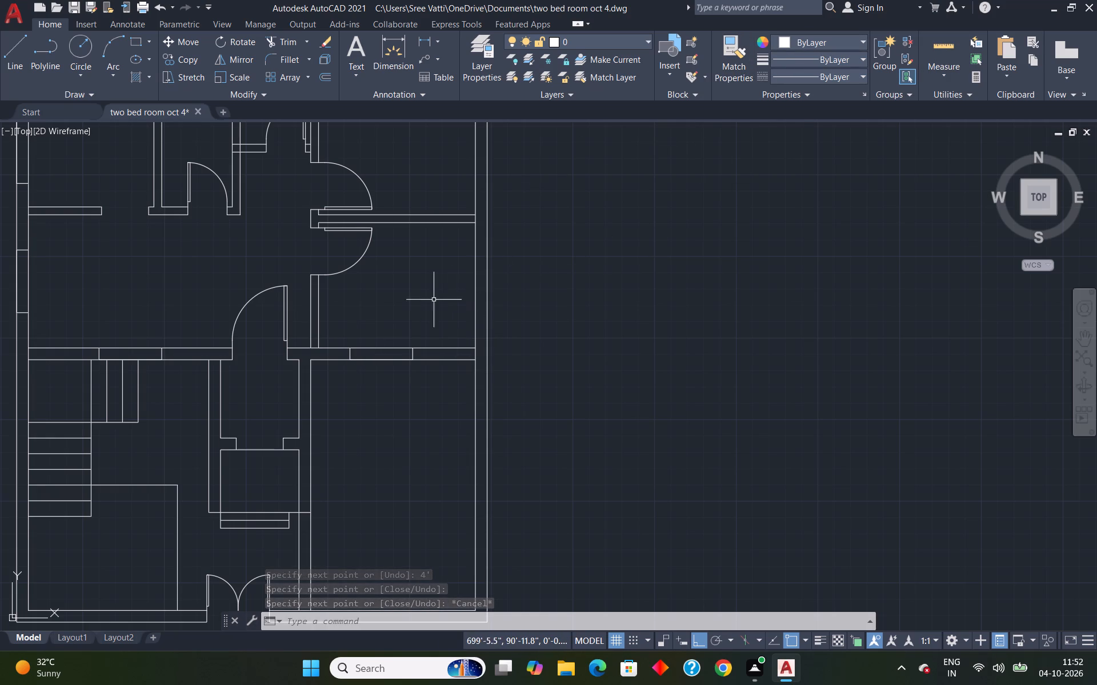
Draw a 4' wide window opening across the right outer wall, starting 2' above the lower right room's bottom-right inner corner.
click(949, 49)
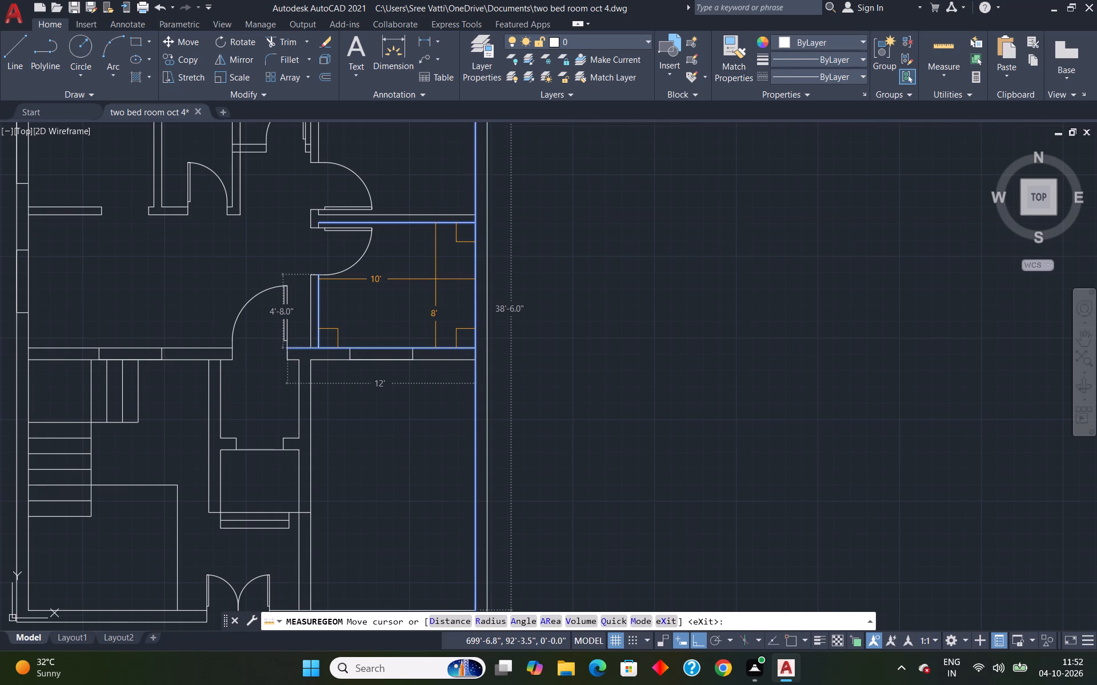
key(Escape)
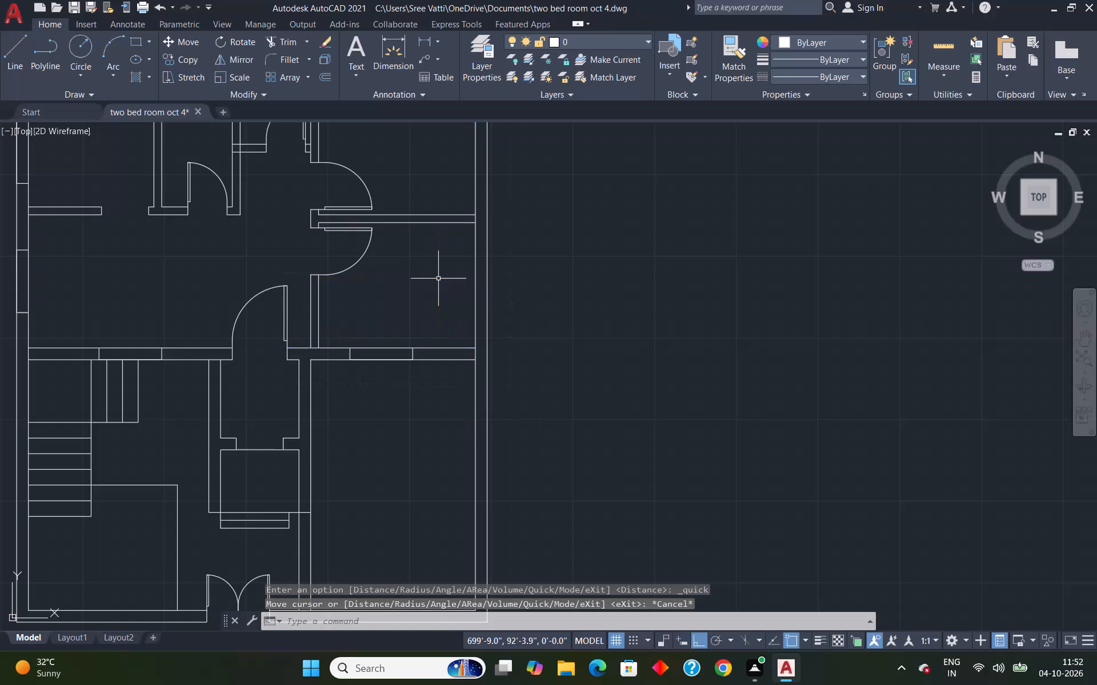
key(l)
key(Return)
text(tk)
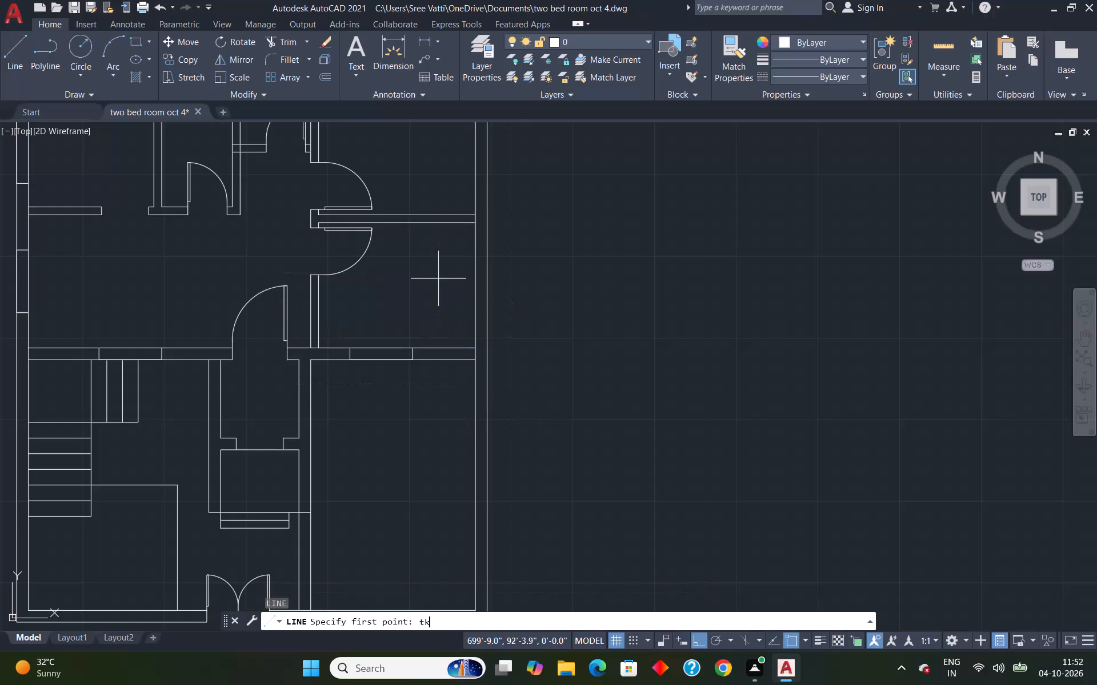
key(Return)
click(479, 345)
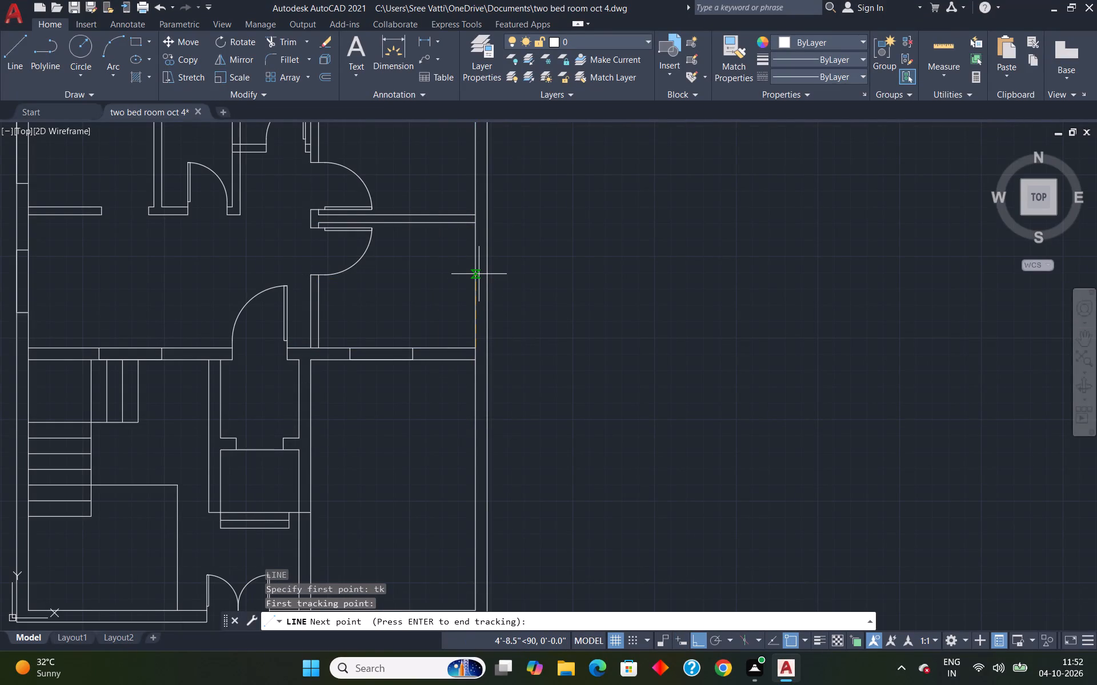
text(2')
key(Return)
key(Return)
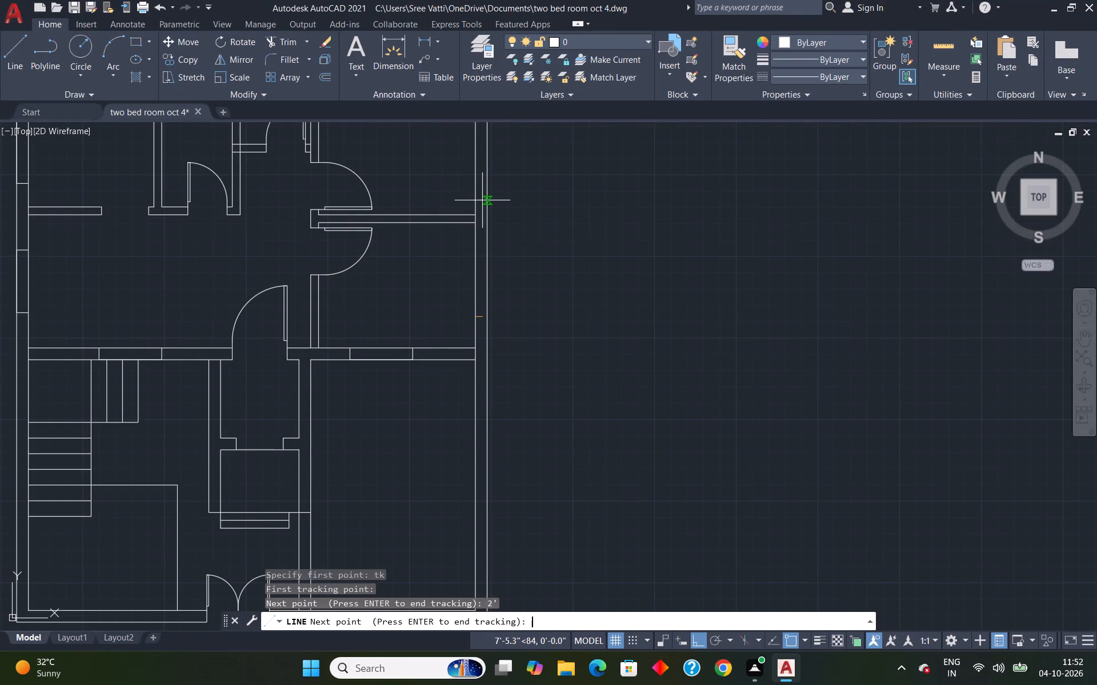
click(487, 316)
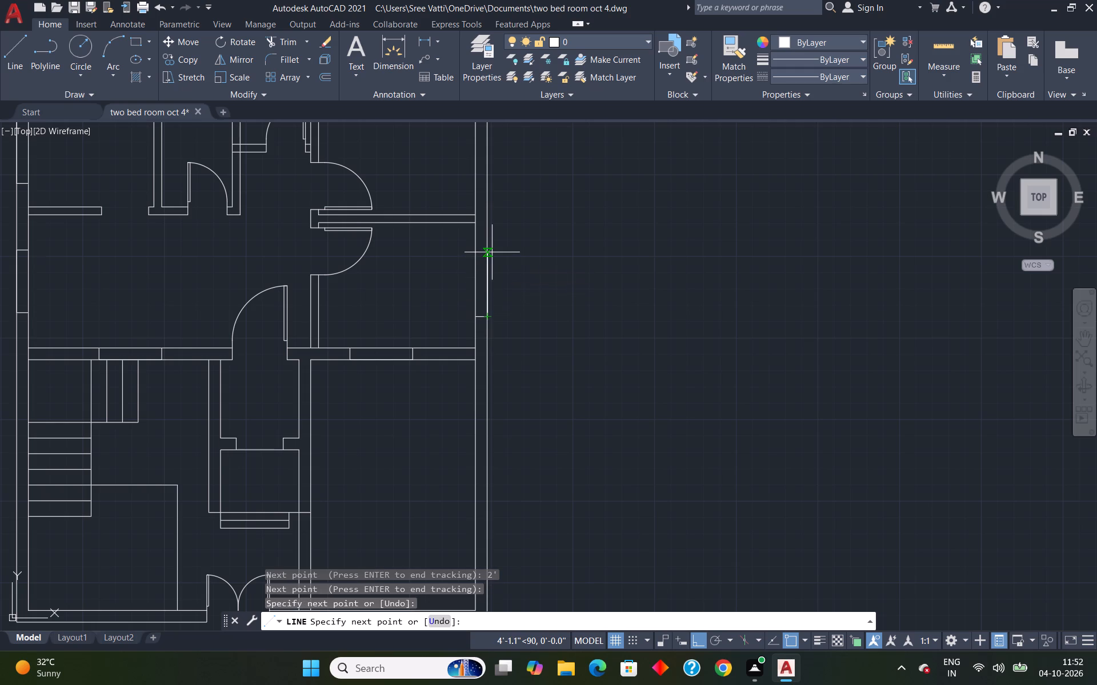
text(4')
key(Return)
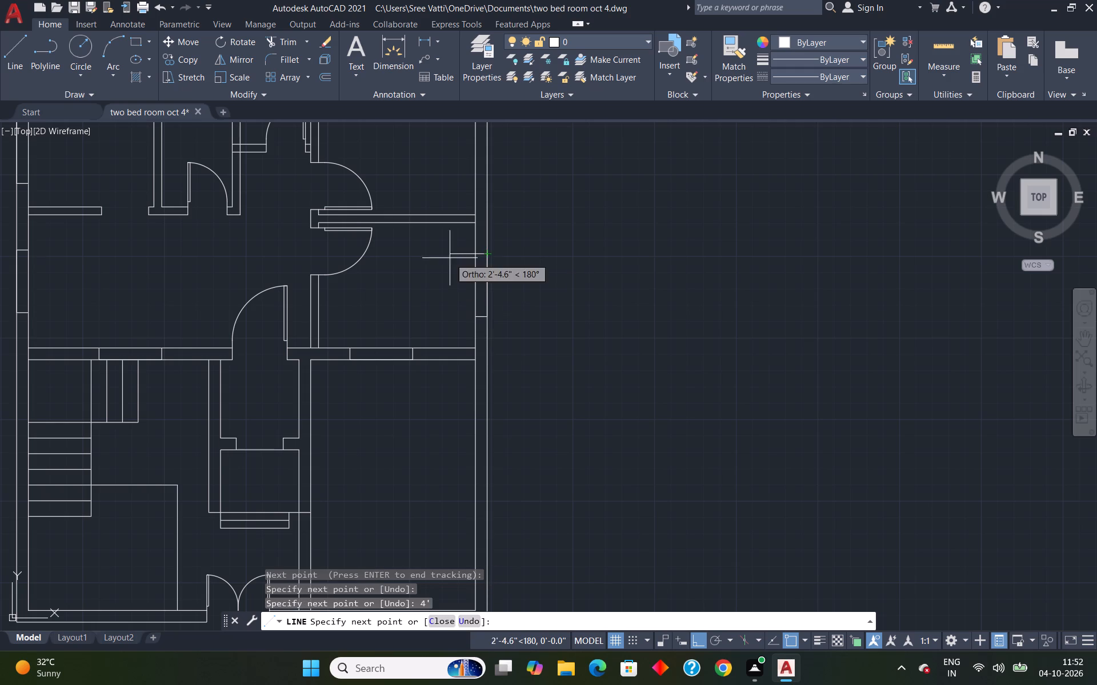
click(472, 255)
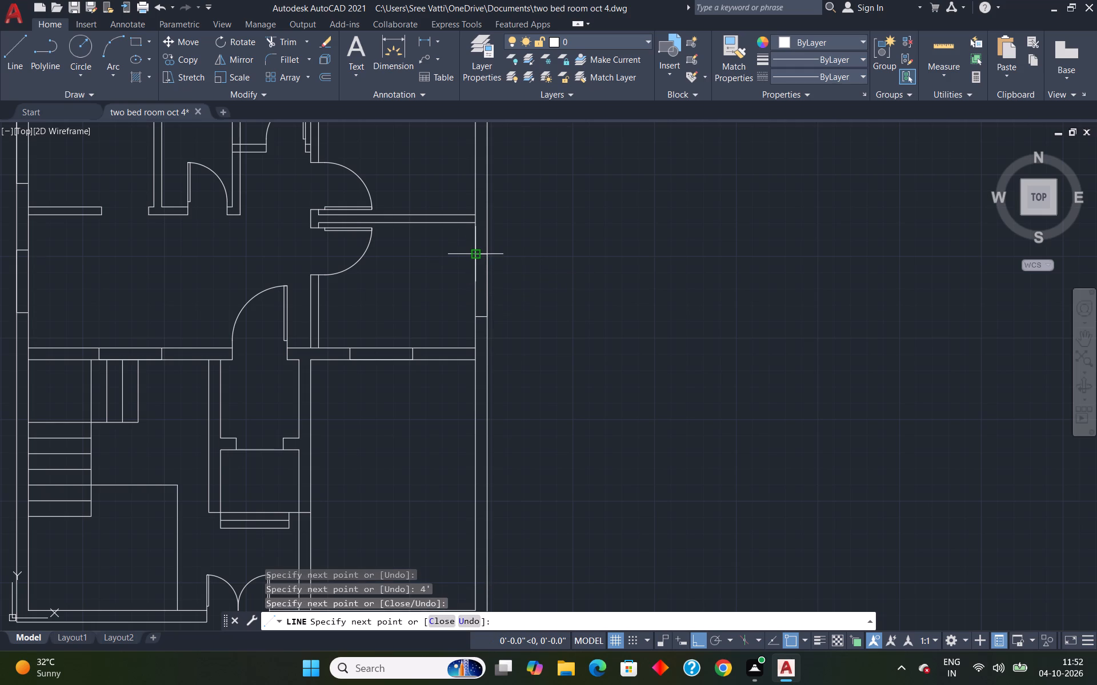
key(Escape)
Trim away the extra horizontal line just below the top wall of the upper right room.
scroll(502, 249, up, 1)
scroll(503, 249, down, 2)
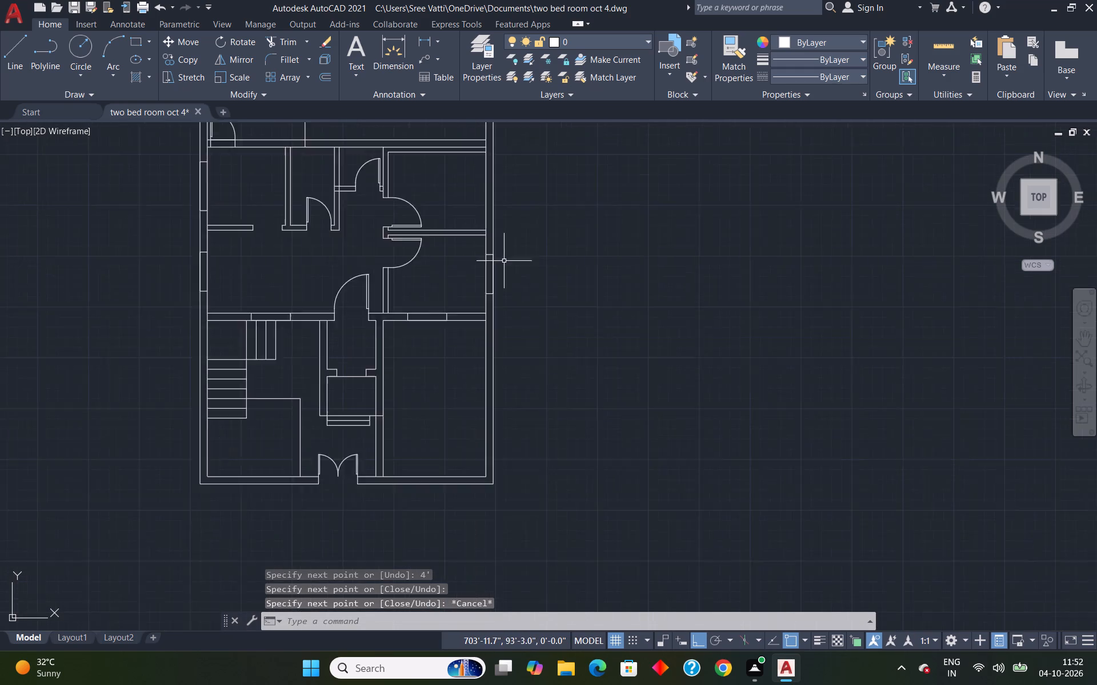
scroll(504, 261, down, 1)
scroll(487, 207, up, 3)
scroll(499, 205, down, 2)
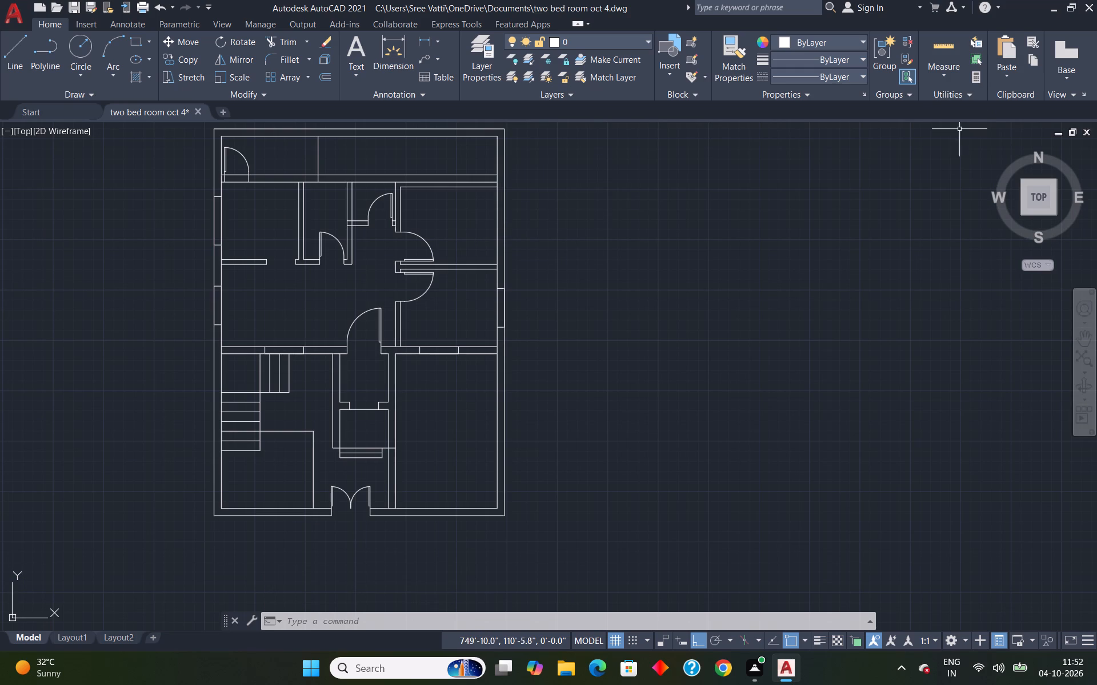
scroll(485, 191, up, 1)
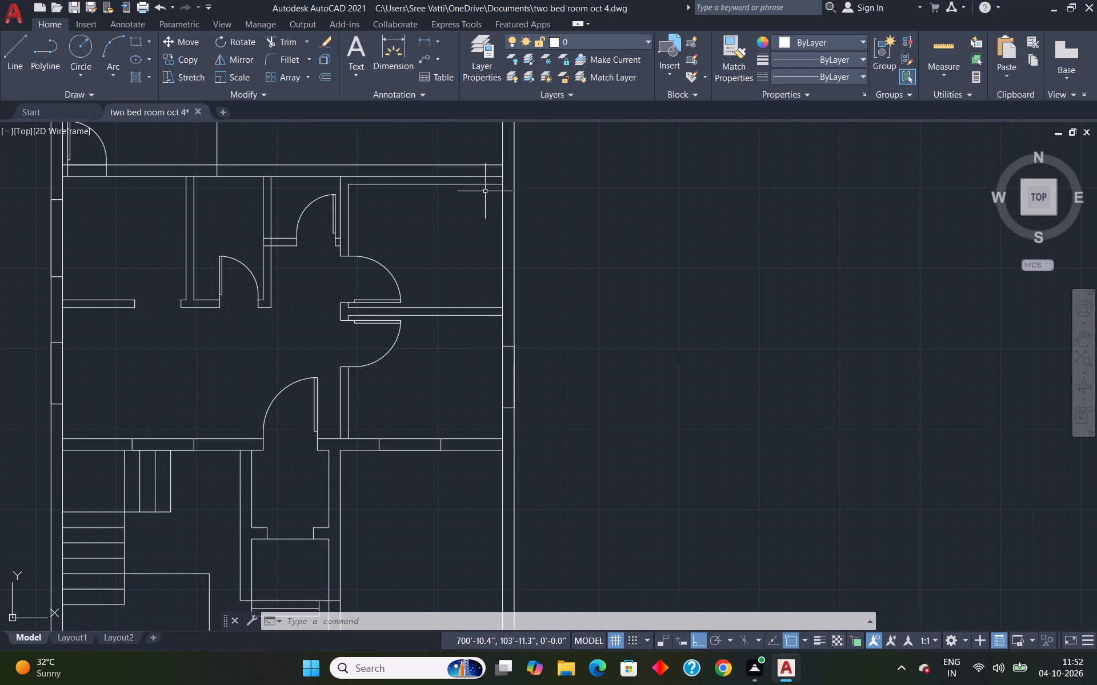
scroll(485, 191, up, 1)
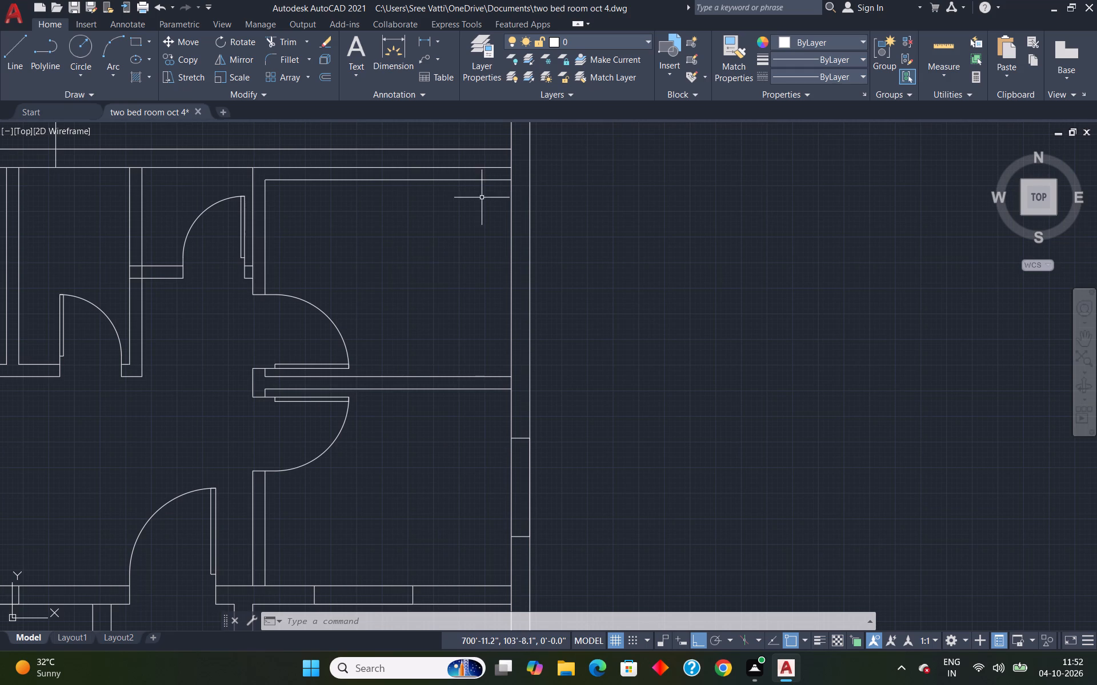
key(t)
key(r)
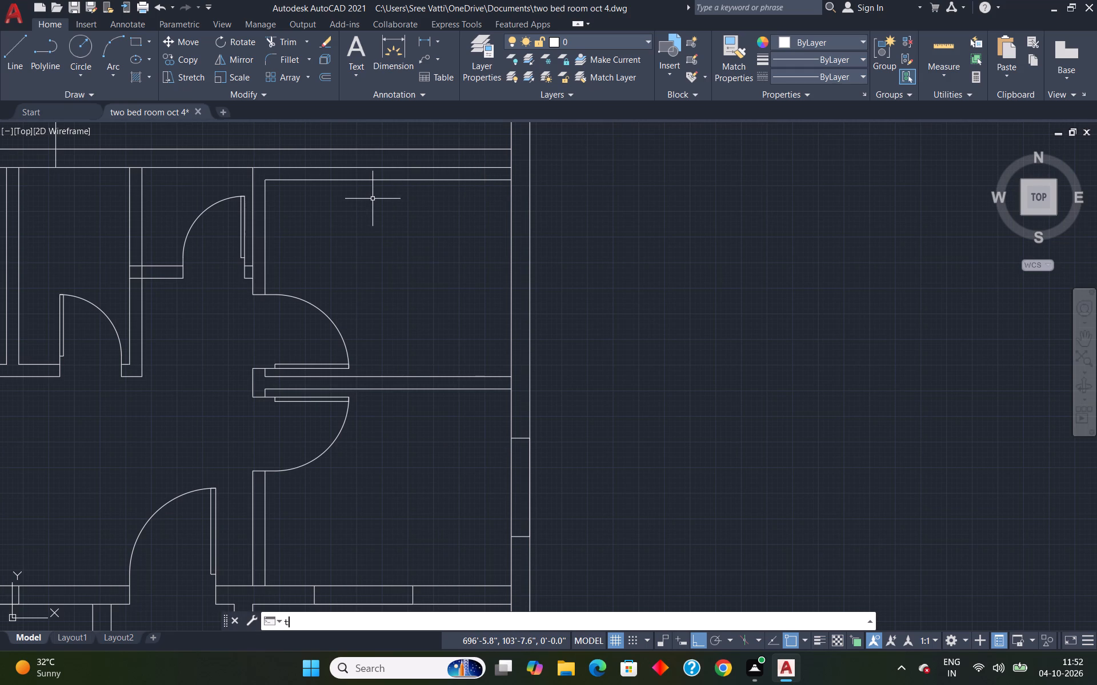
key(Return)
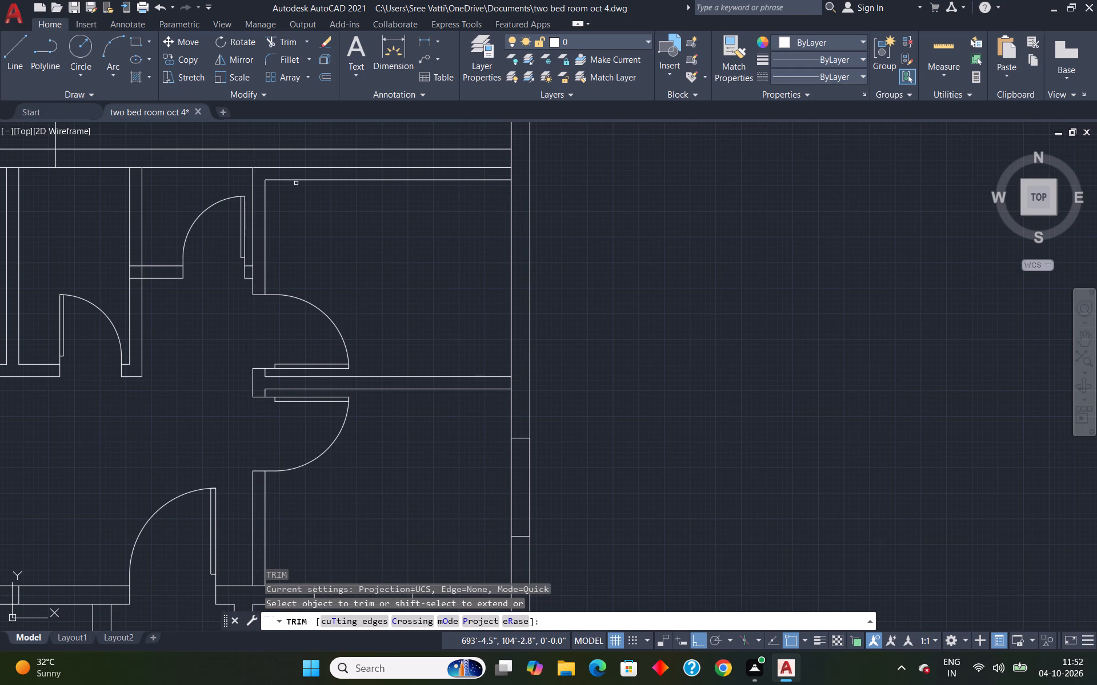
click(296, 179)
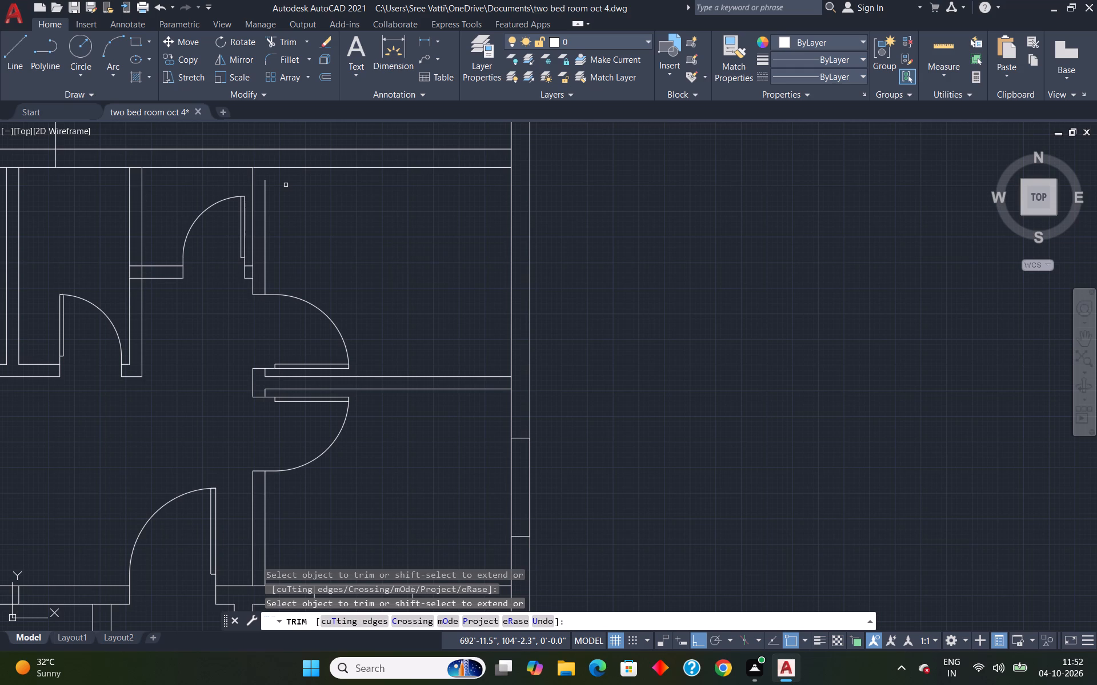
key(Escape)
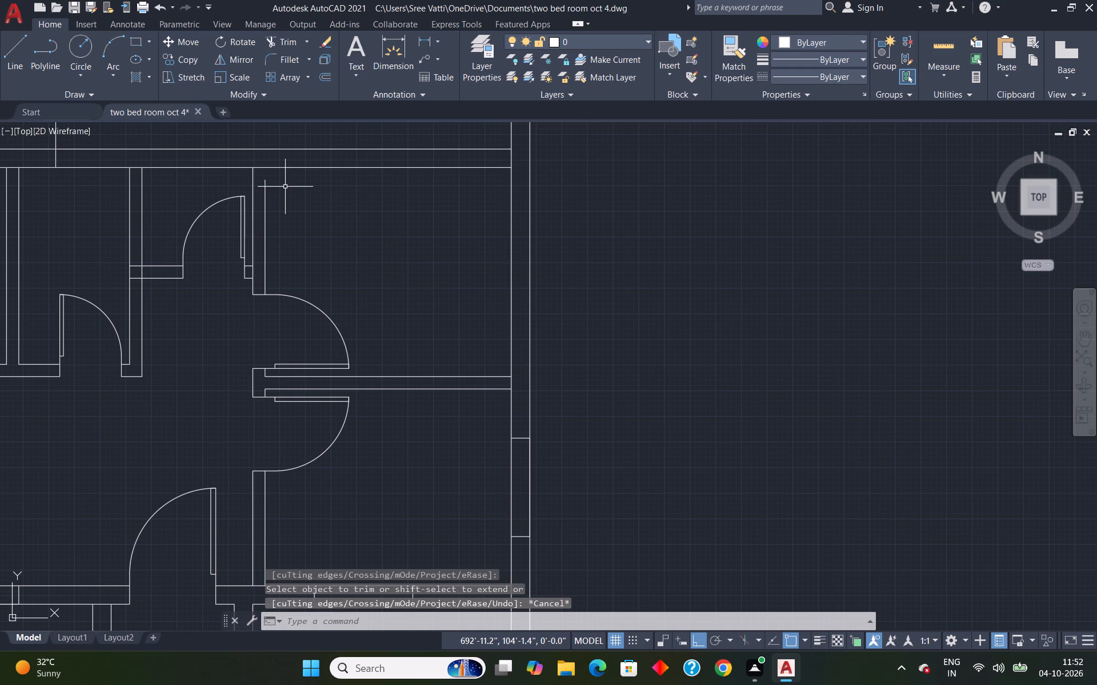
Offset the upper right room's left wall line 5" into the room.
key(o)
key(Return)
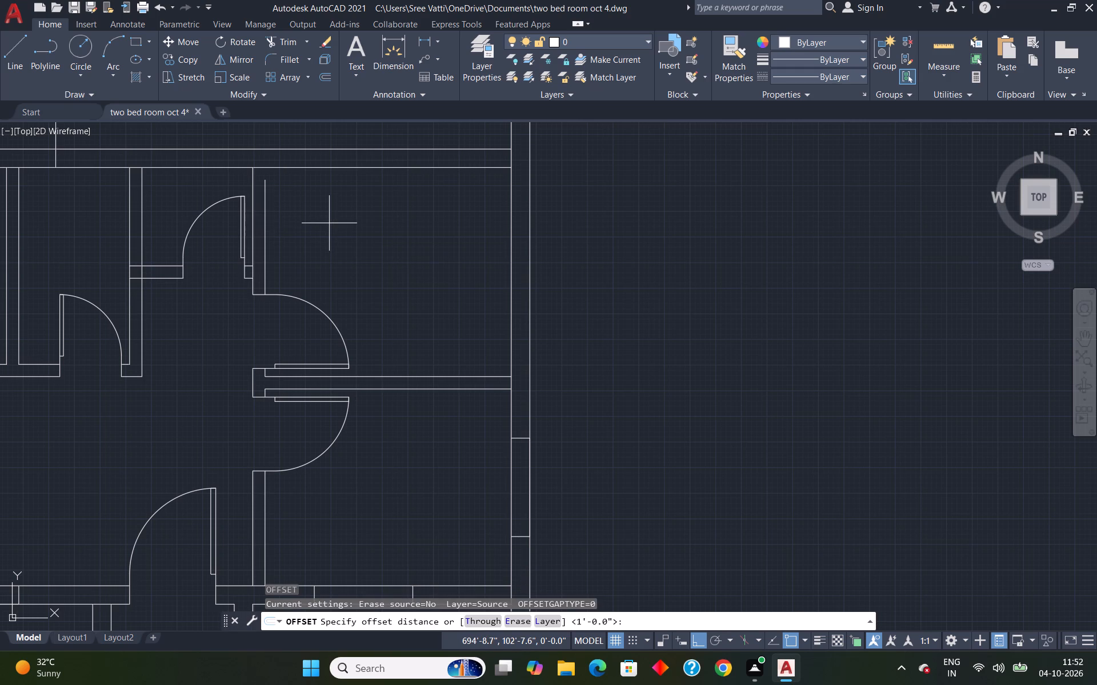
text(5")
key(Return)
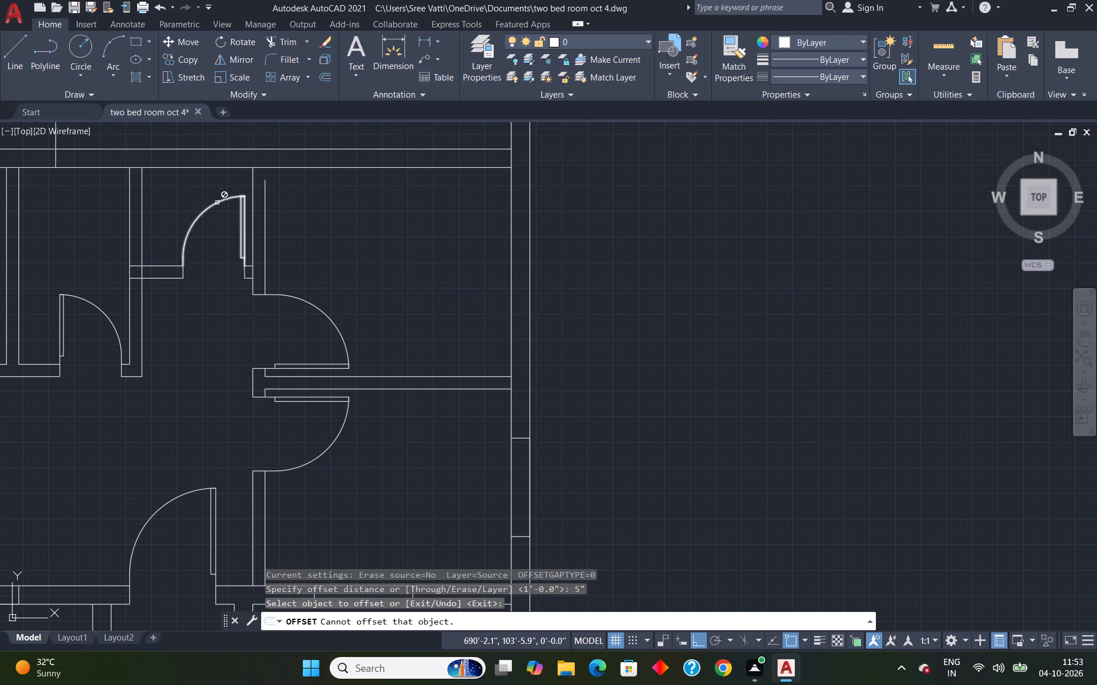
click(251, 229)
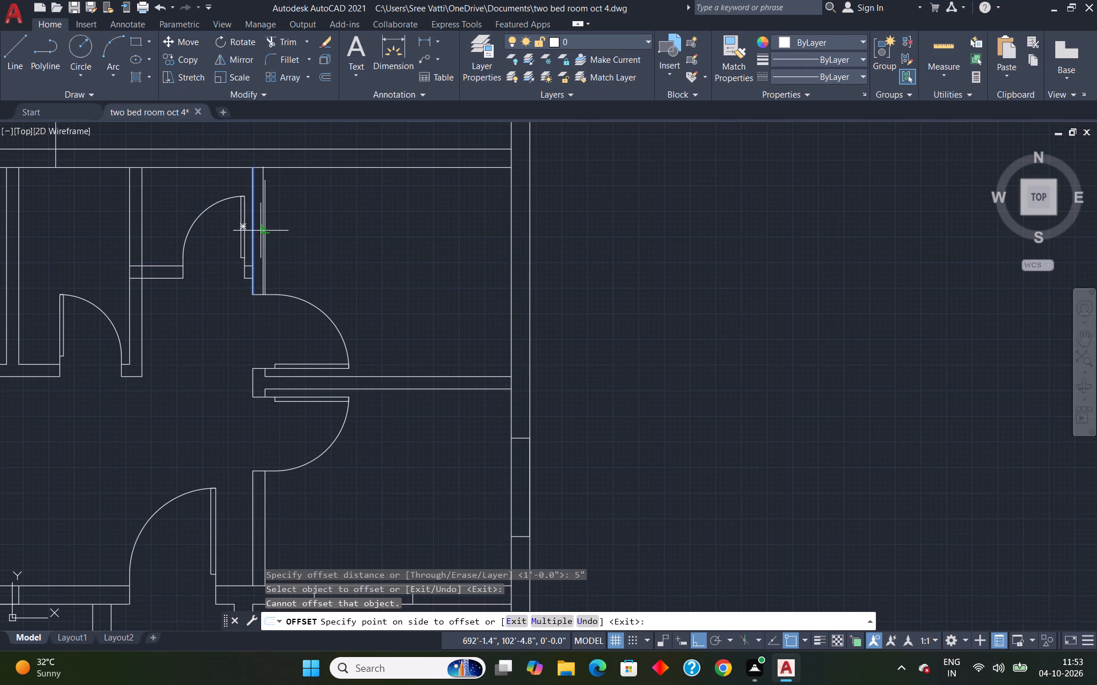
click(261, 231)
key(Escape)
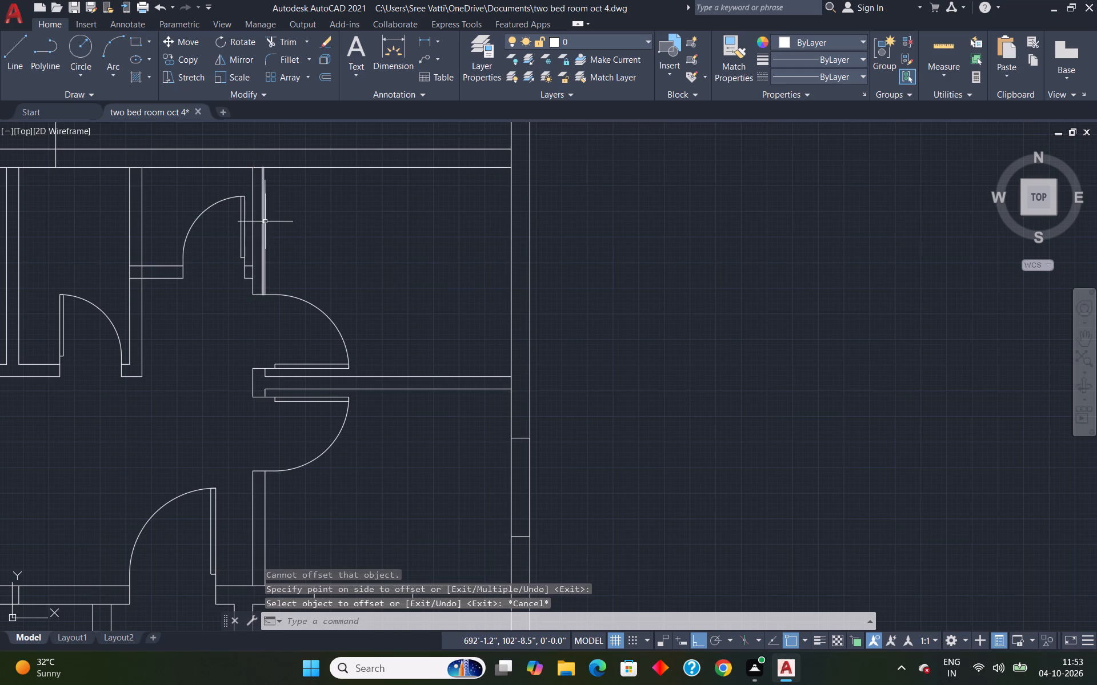
Erase the old shorter wall line beside the new offset line on the upper right room's left wall.
scroll(269, 214, up, 2)
click(258, 205)
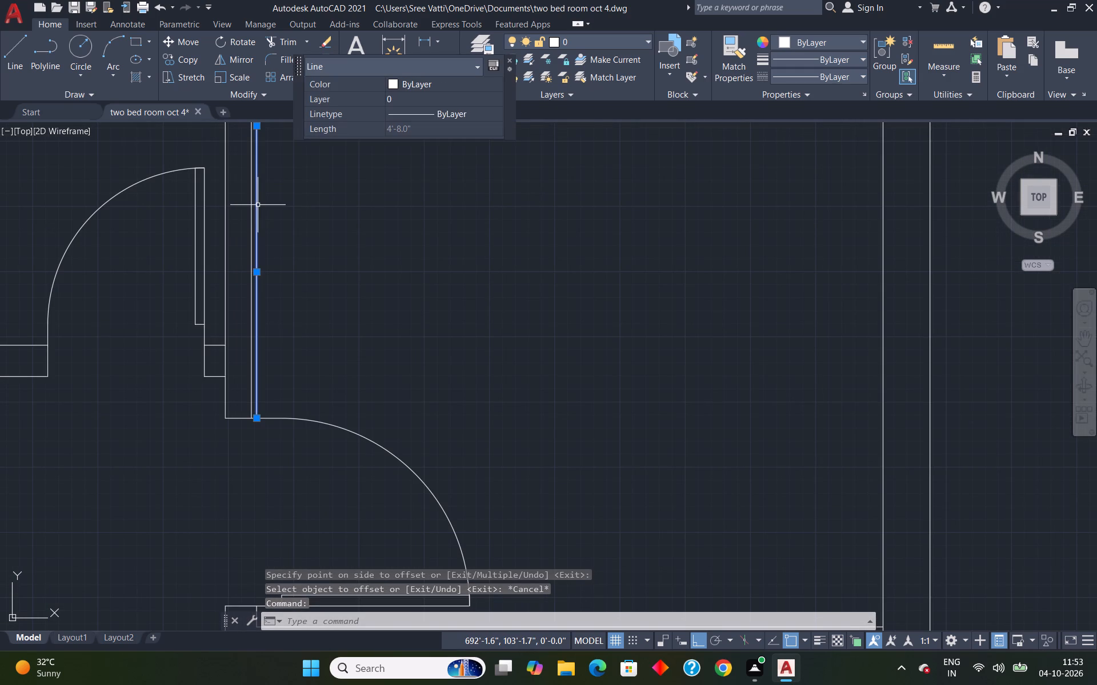
key(Delete)
Draw a 4' wide window opening across the right outer wall, starting 2'3" above the upper right room's bottom-right inner corner.
scroll(319, 221, down, 3)
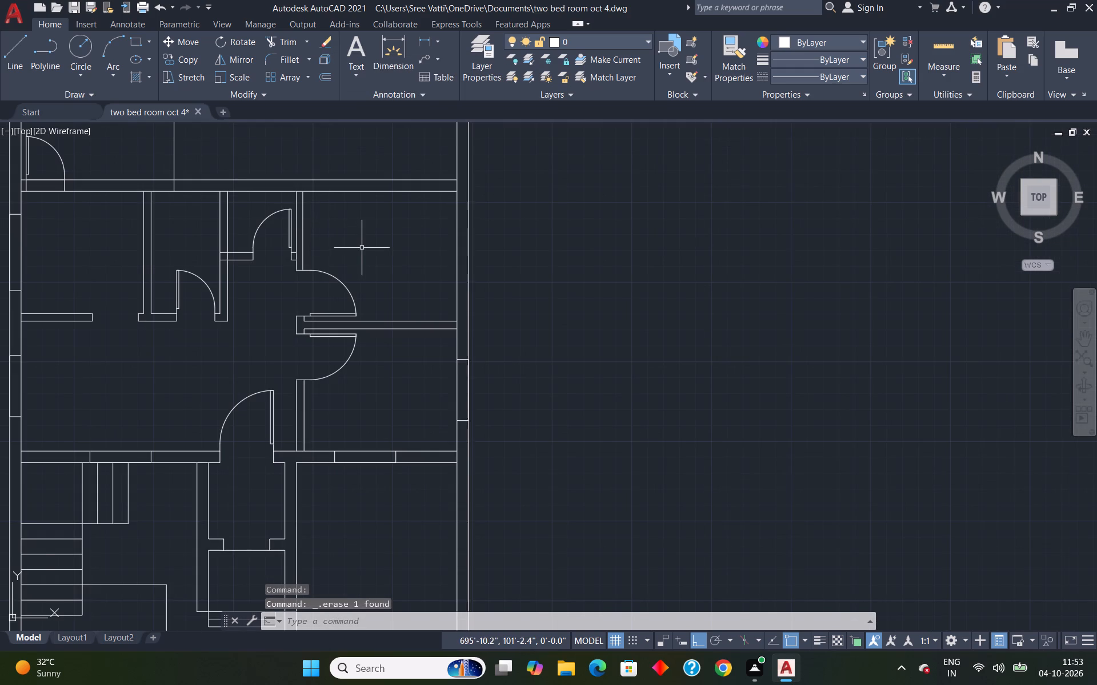
scroll(362, 248, up, 1)
scroll(523, 240, down, 1)
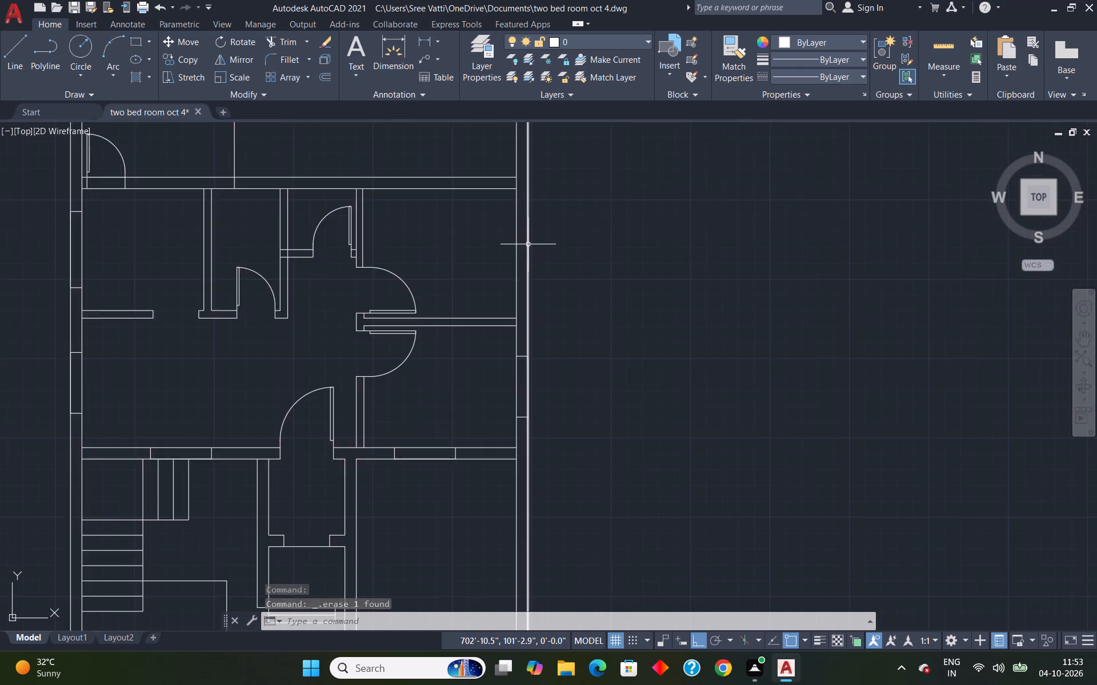
scroll(528, 244, down, 1)
scroll(531, 233, up, 1)
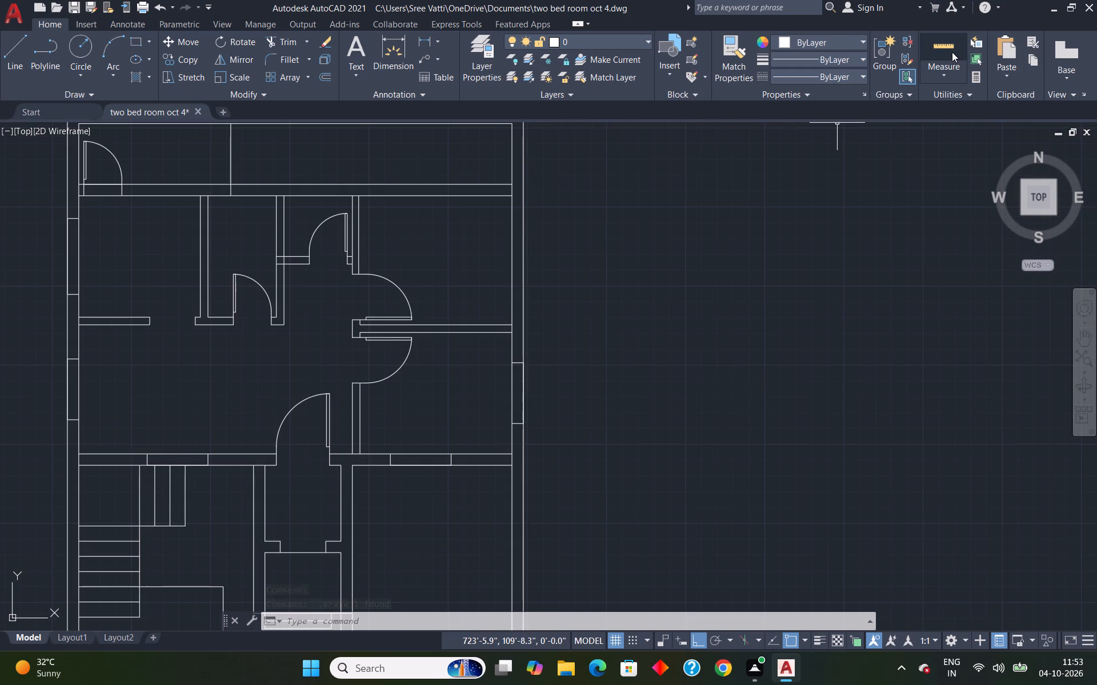
click(946, 55)
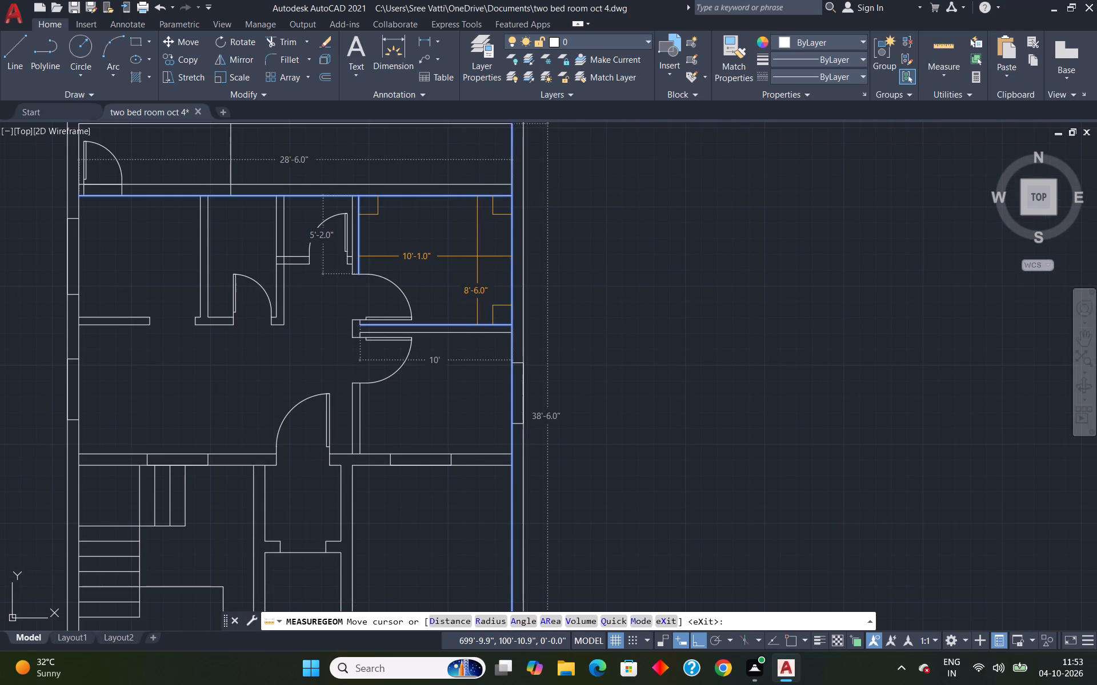
key(Escape)
key(l)
key(Return)
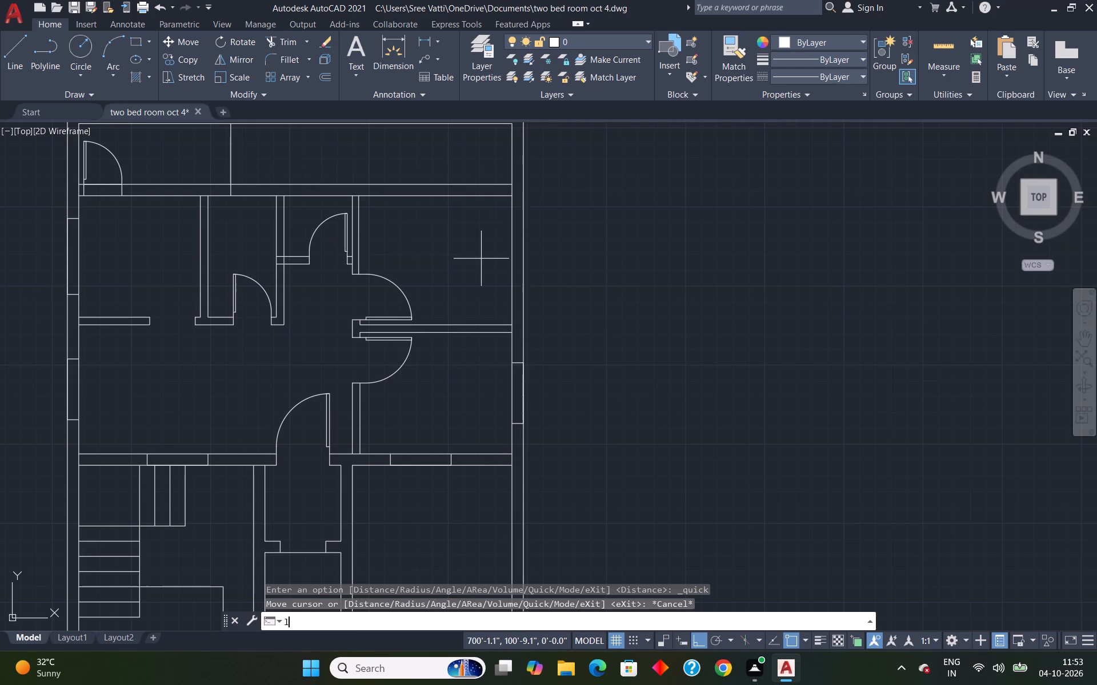
text(tk)
key(Return)
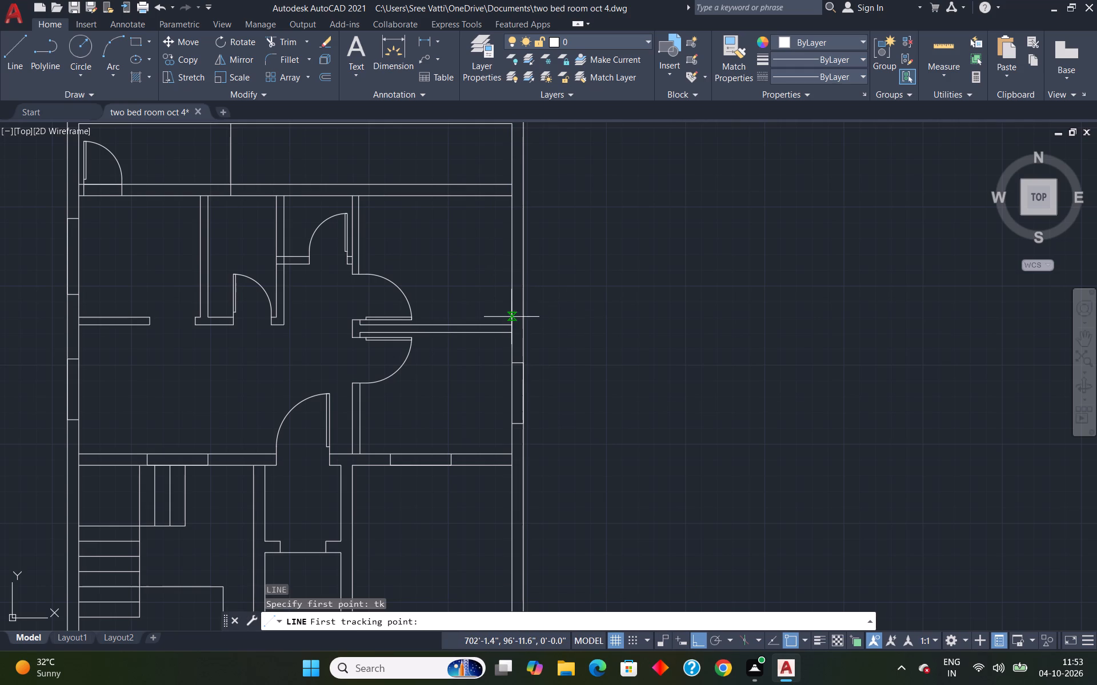
click(511, 319)
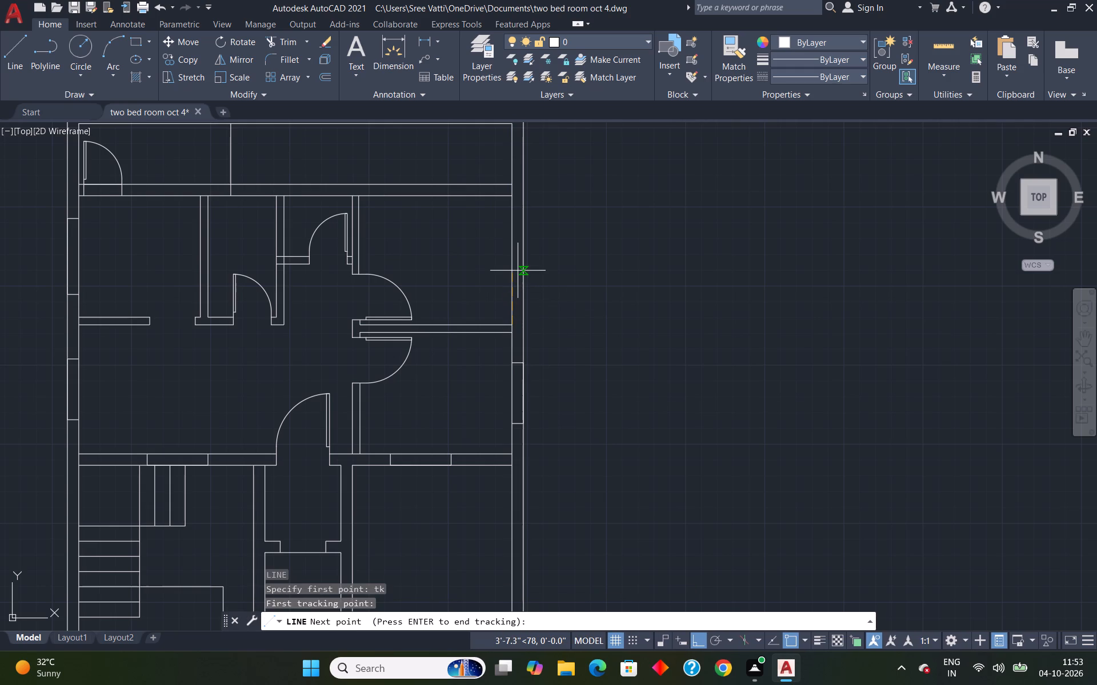
text(2'3")
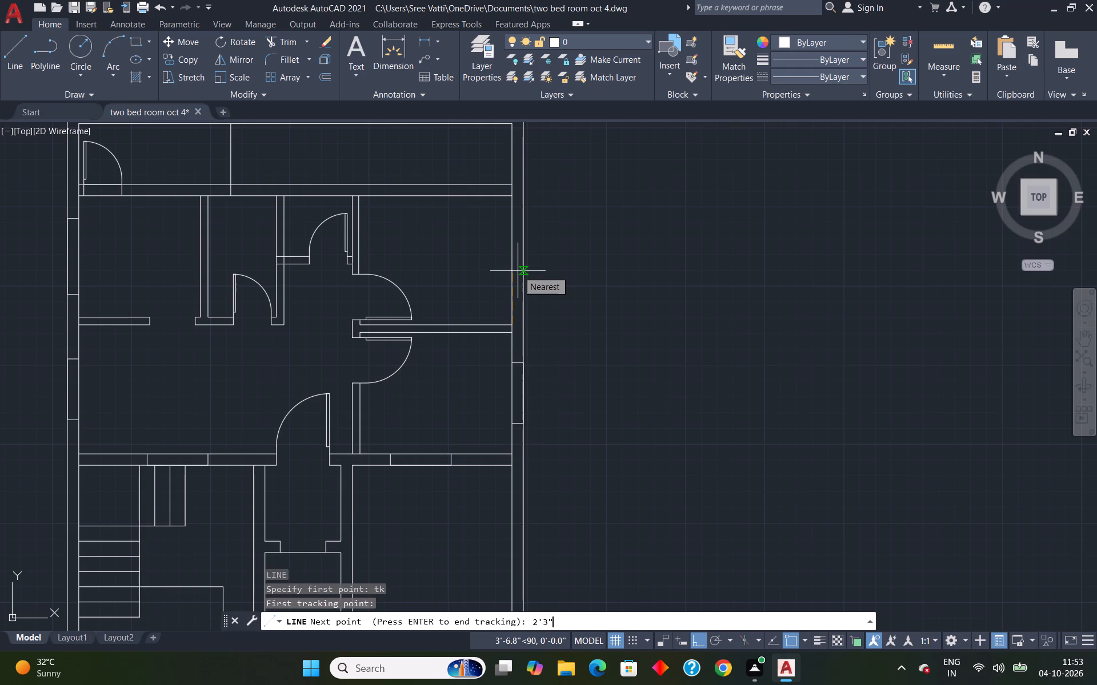
key(Return)
key(Return)
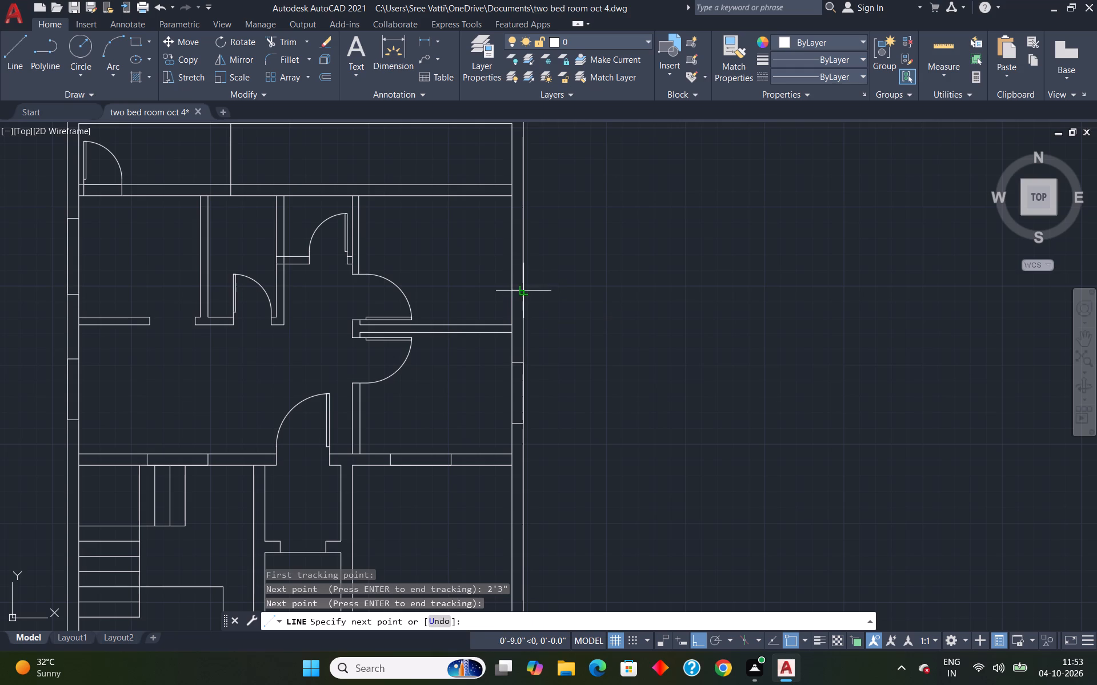
click(525, 291)
text(4')
key(Return)
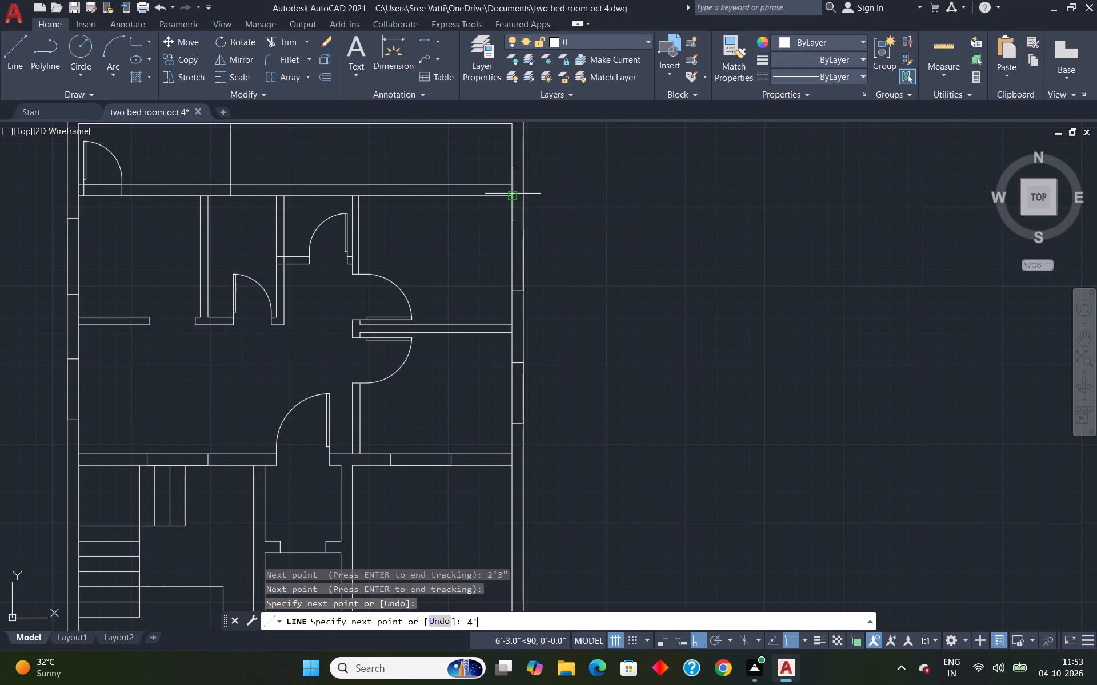
click(514, 229)
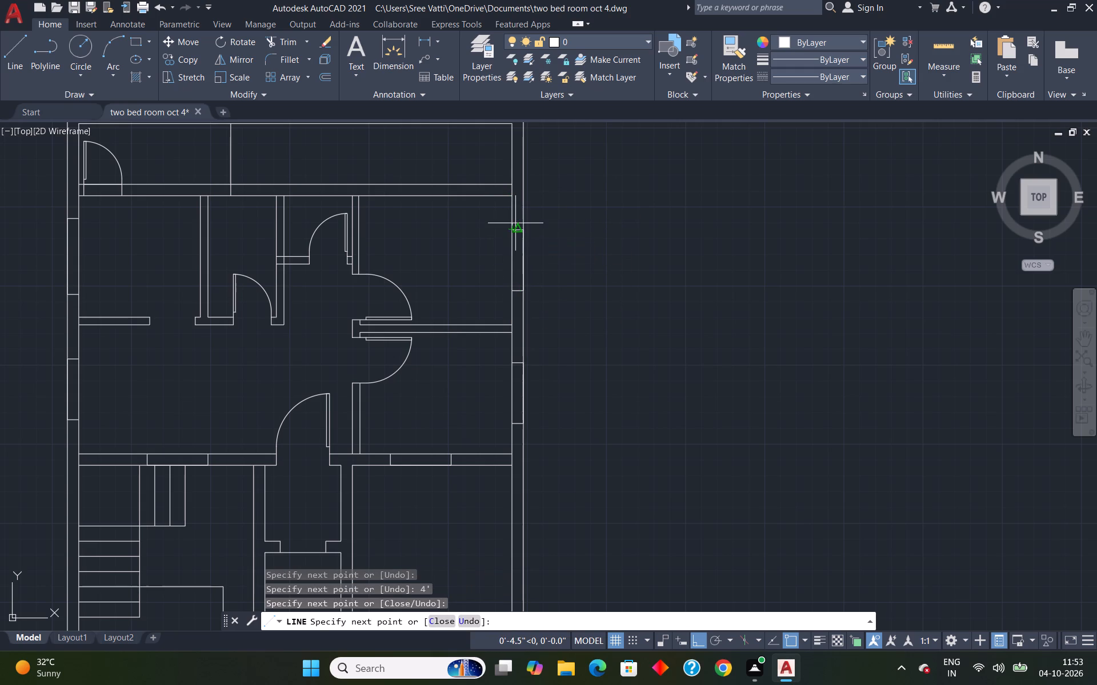
key(Escape)
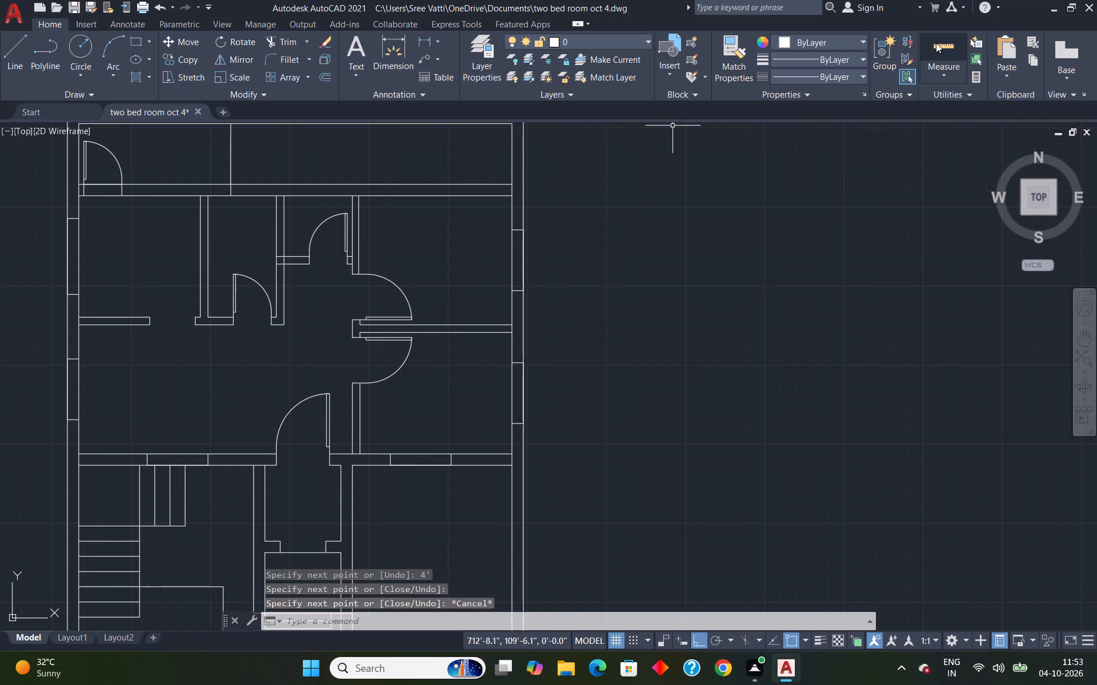
Draw a 4' wide window opening across the upper right room's top wall, starting 3'5" from its top-right inner corner.
click(947, 55)
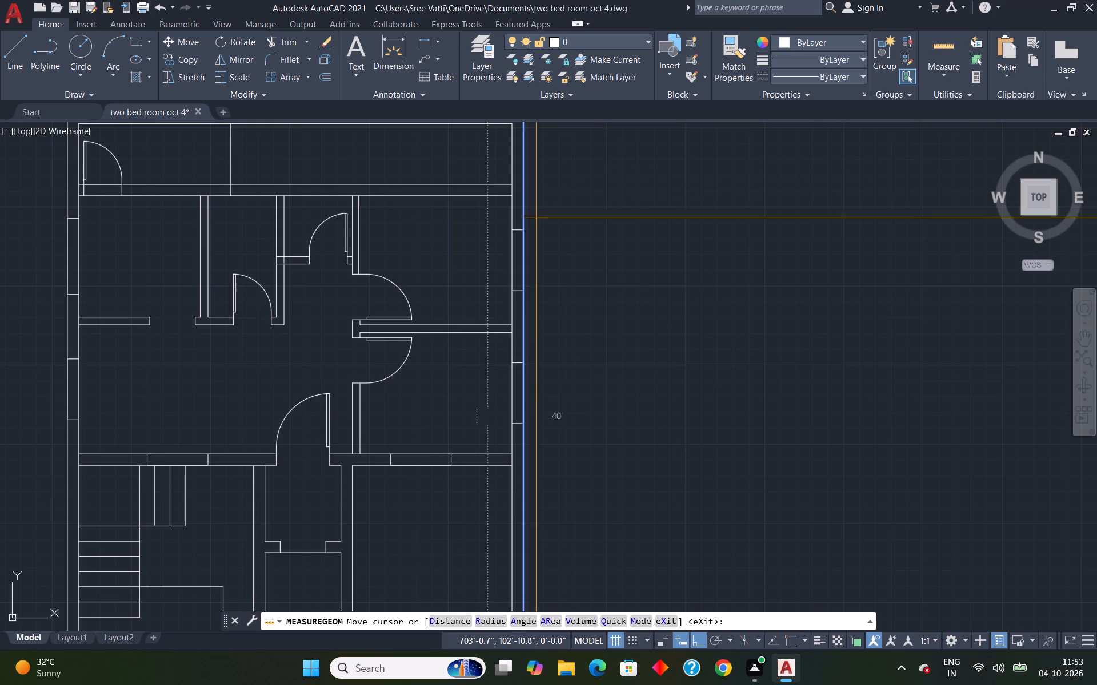
key(Escape)
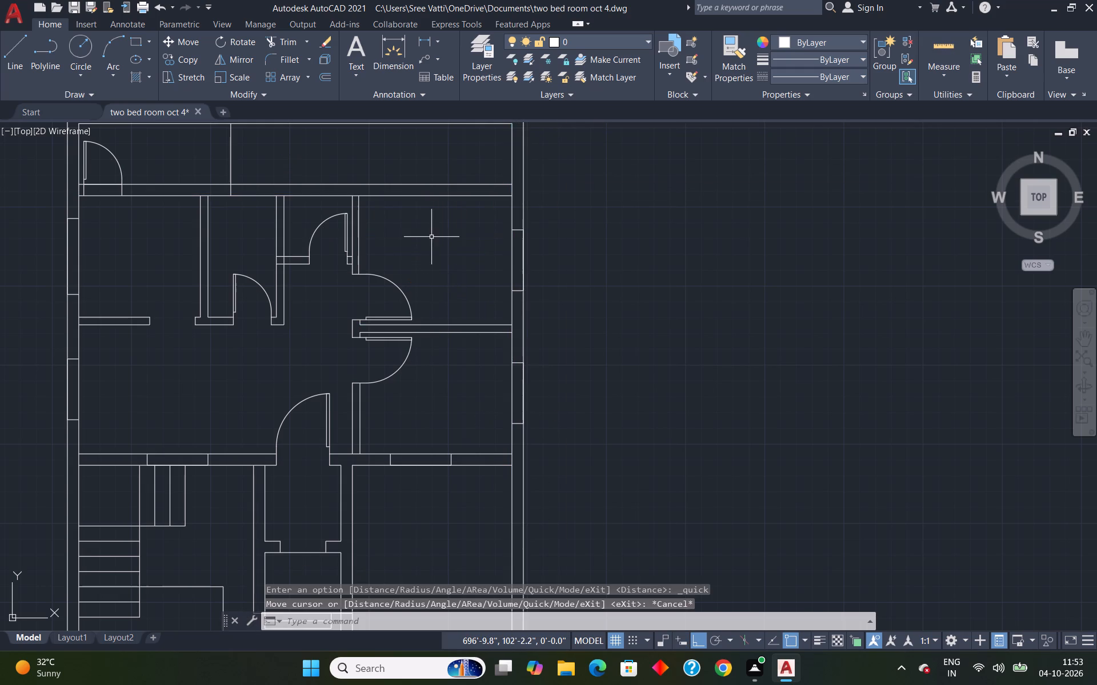
key(l)
key(Return)
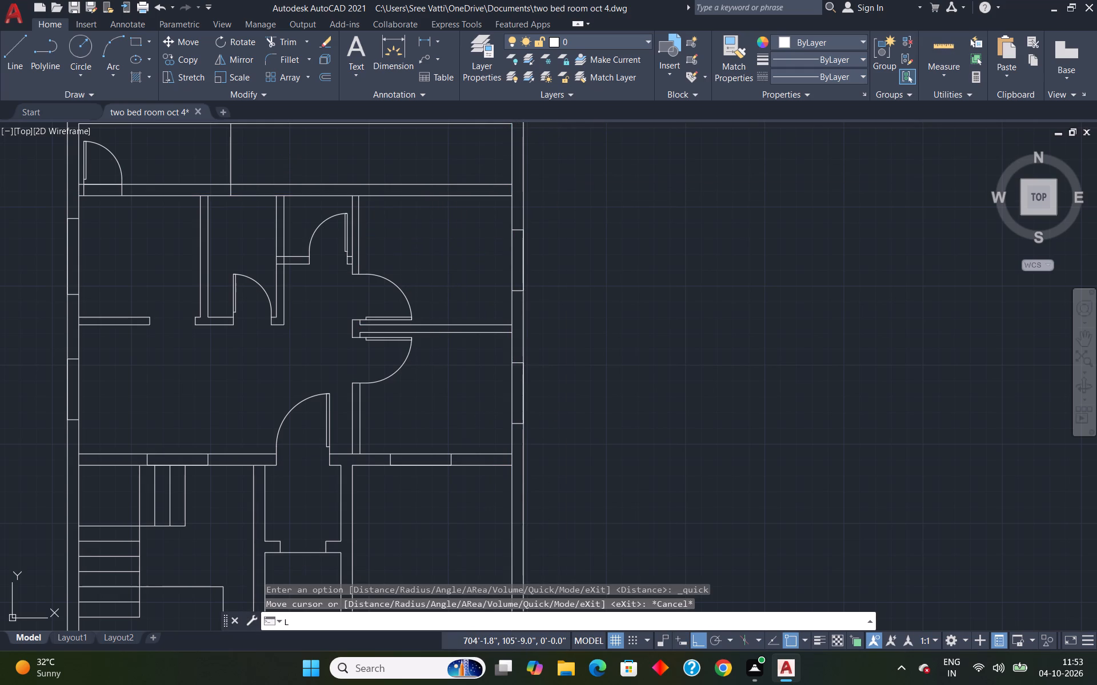
text(tk)
key(Return)
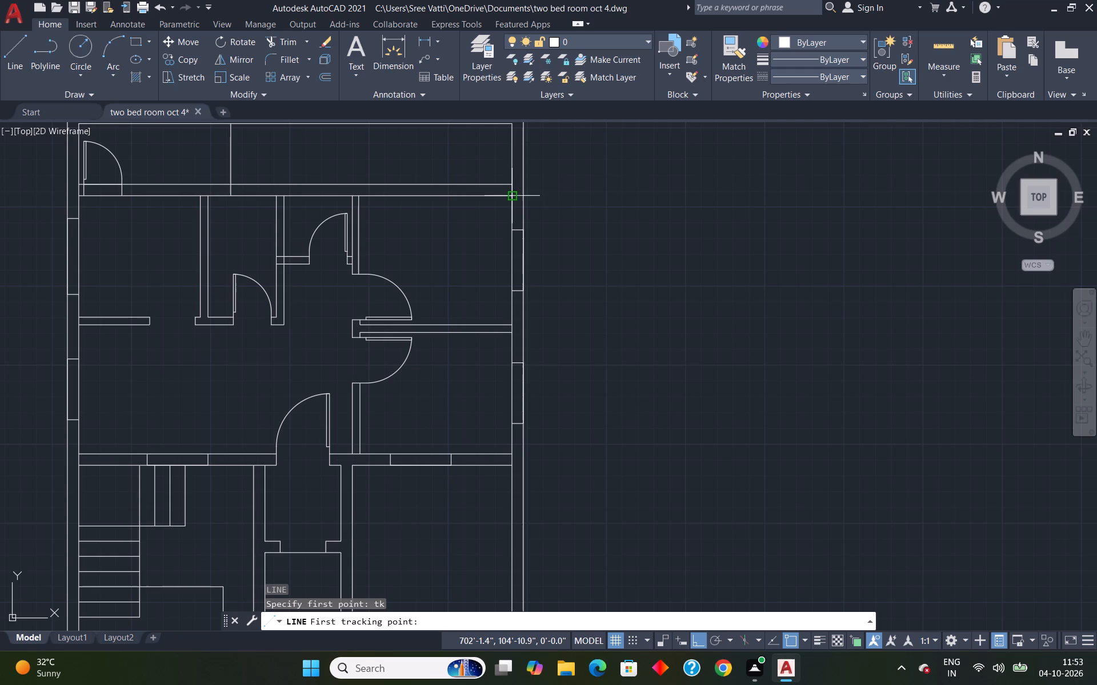
click(513, 192)
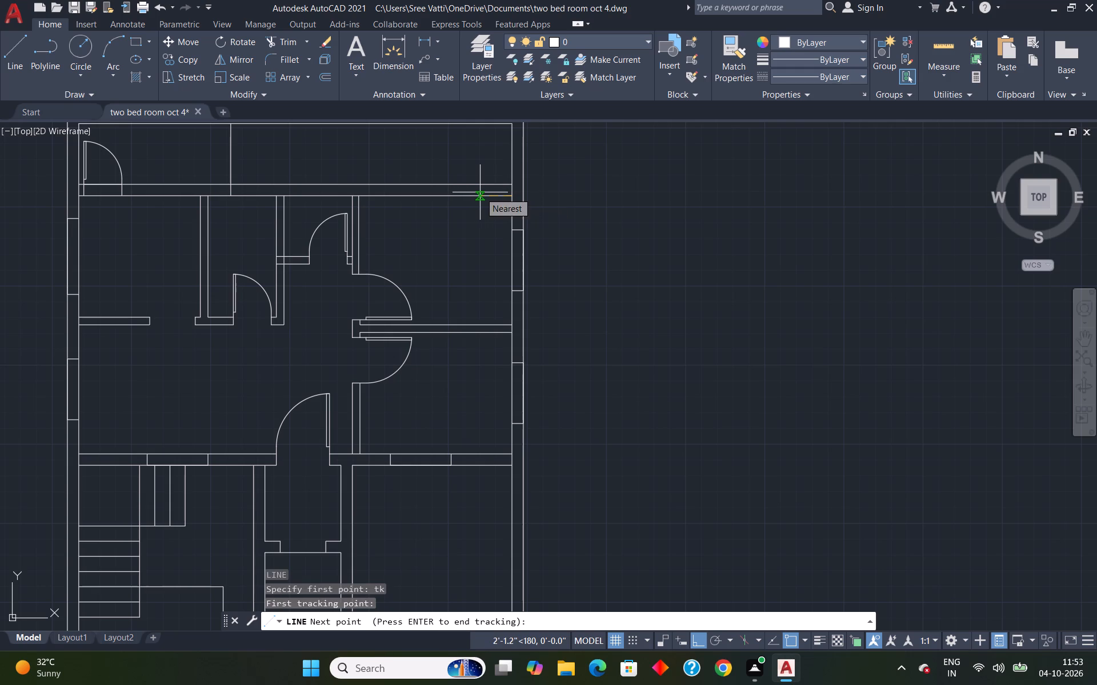
text(3'5")
key(Return)
key(Return)
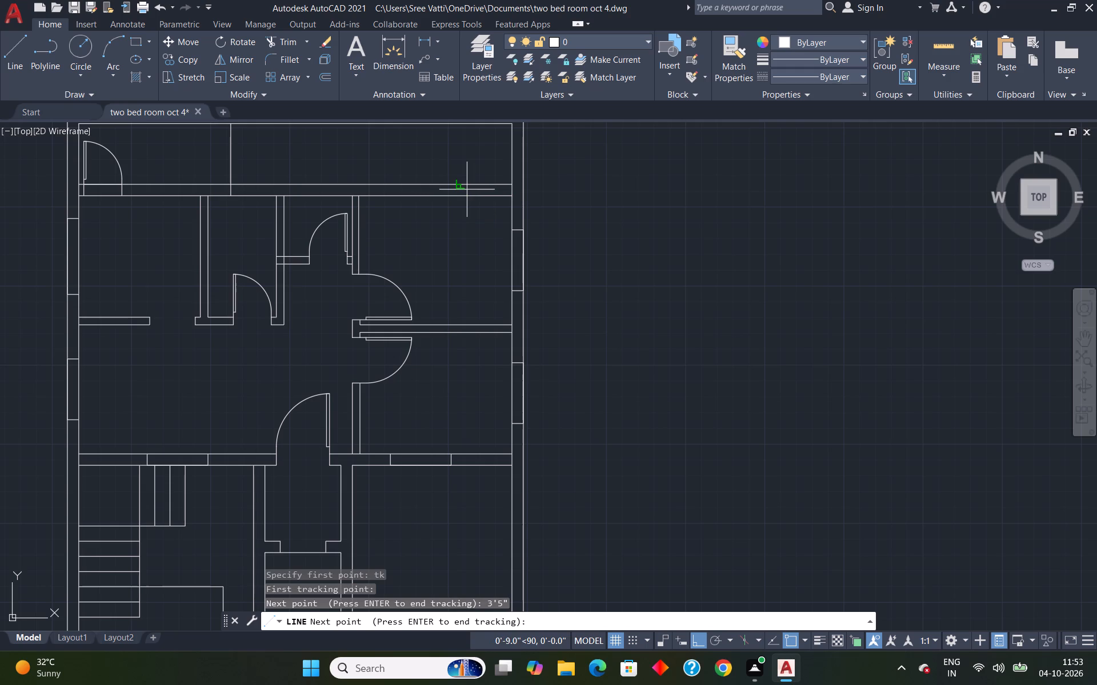
click(455, 183)
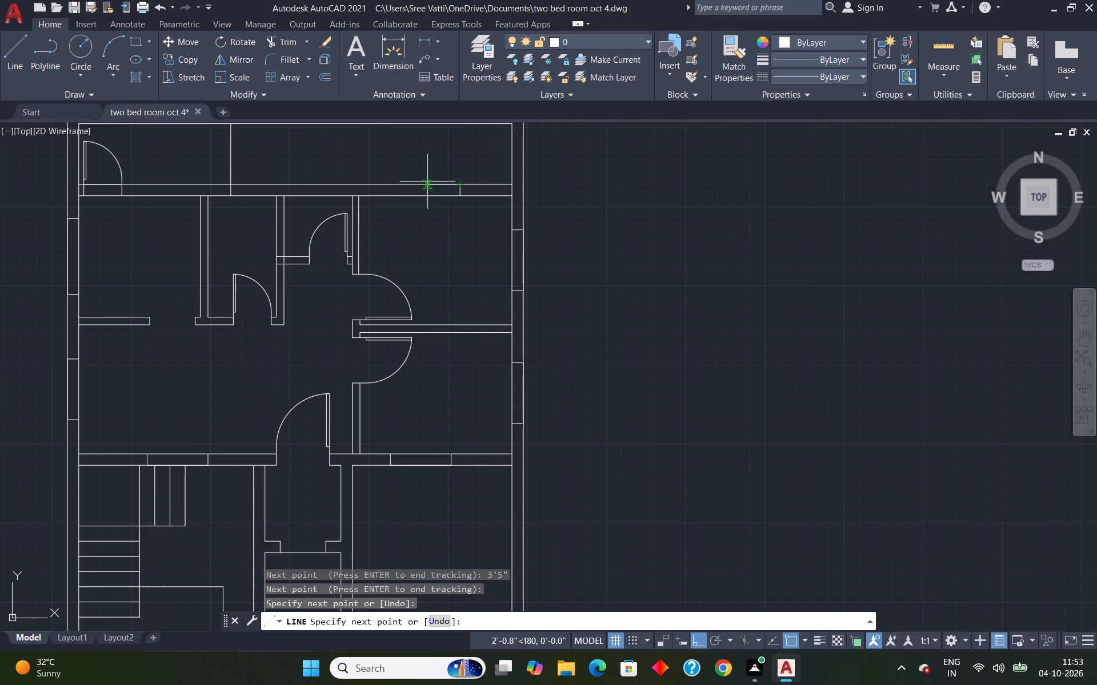
text(4')
key(Return)
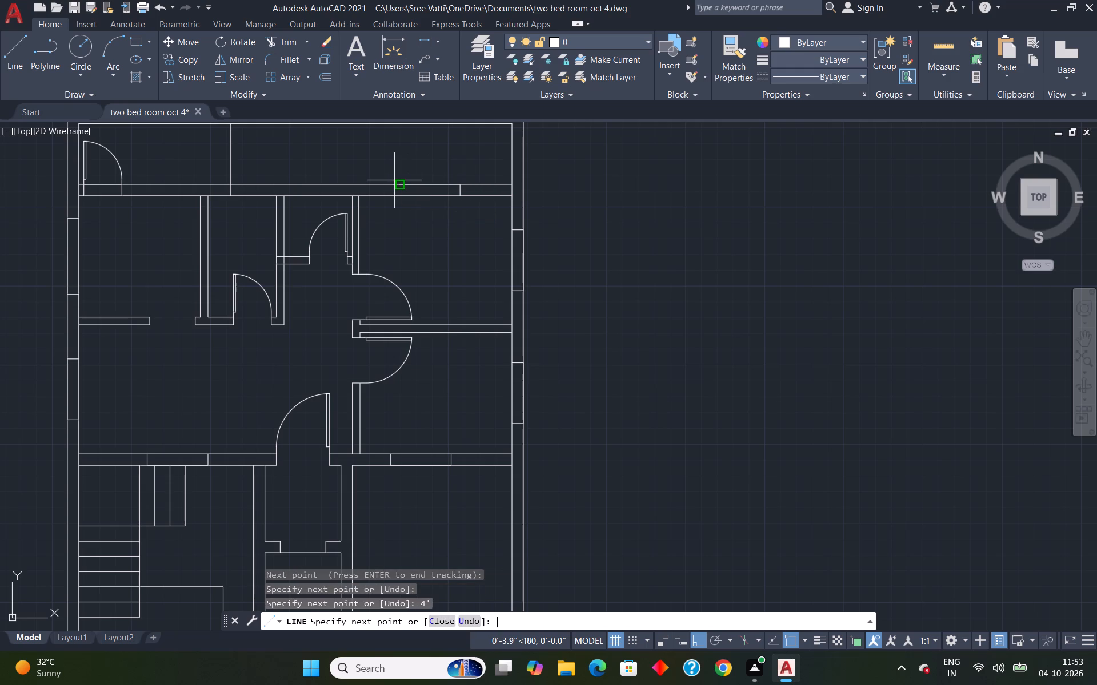
click(402, 197)
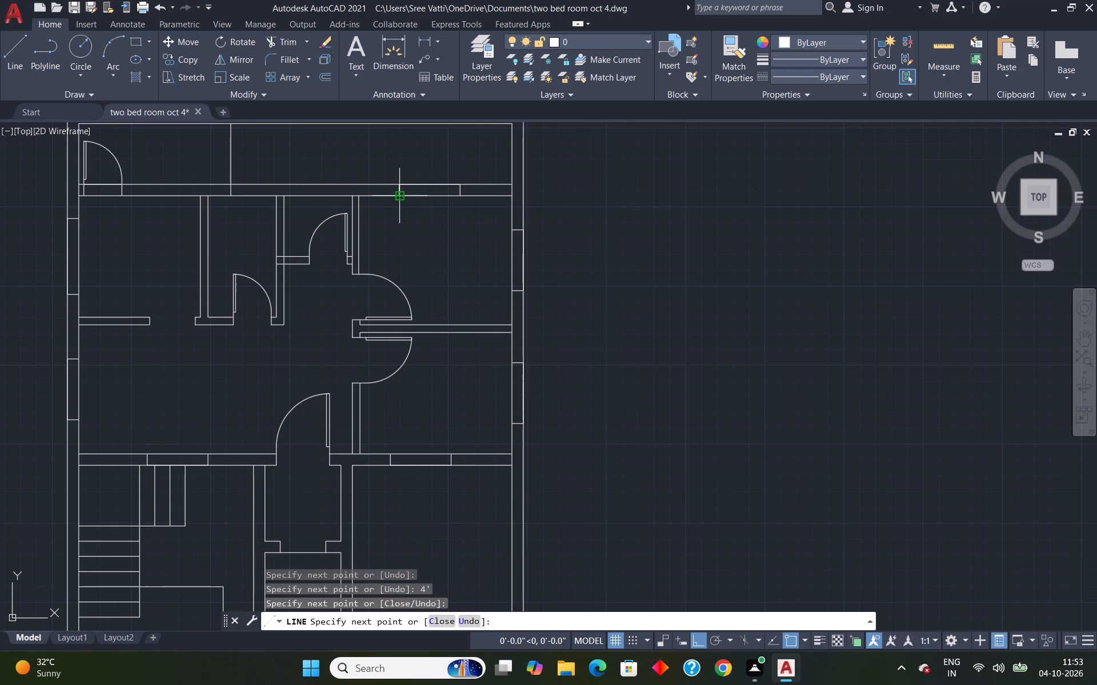
key(Escape)
Measure the upper right room and the new window opening in its top wall.
click(938, 45)
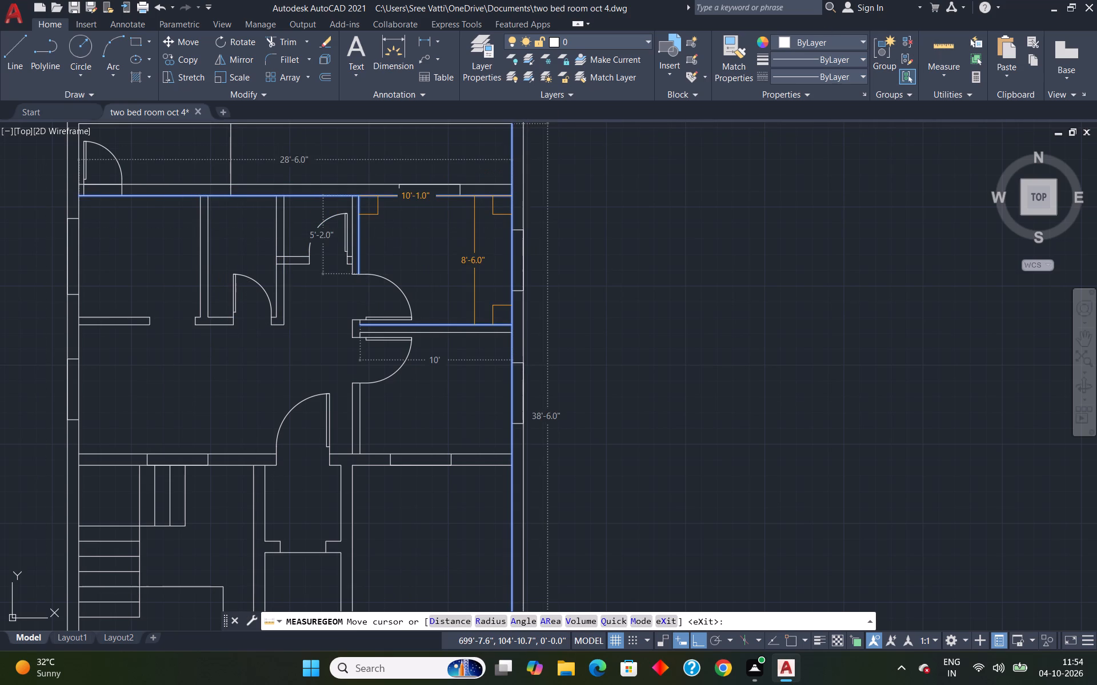
scroll(474, 196, up, 1)
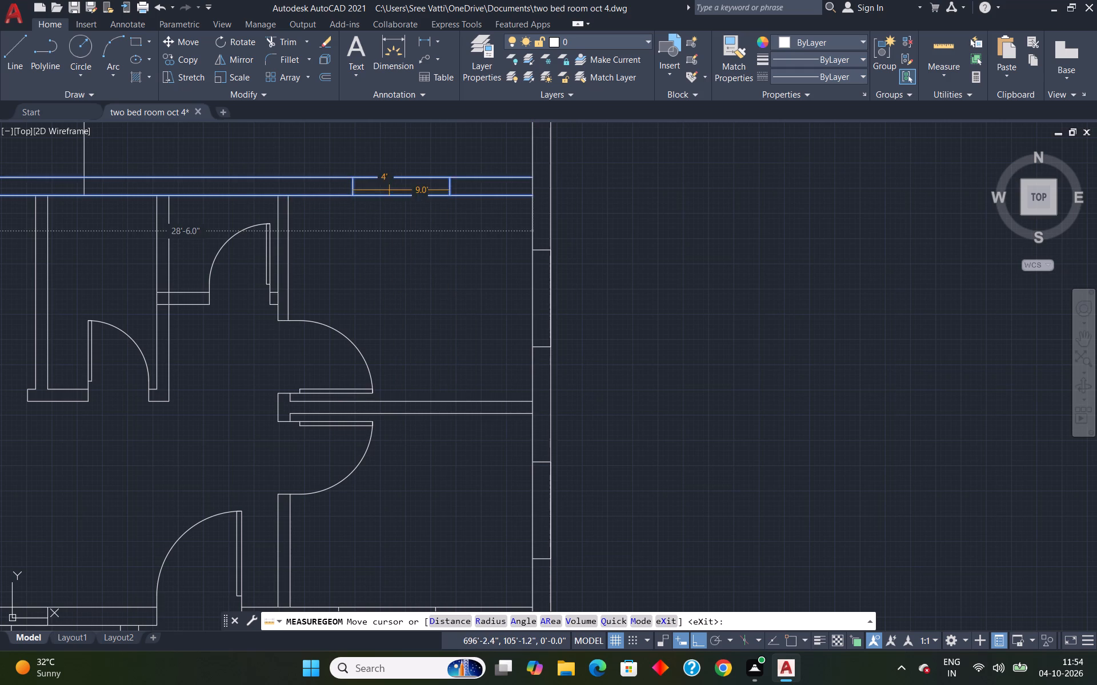
key(Escape)
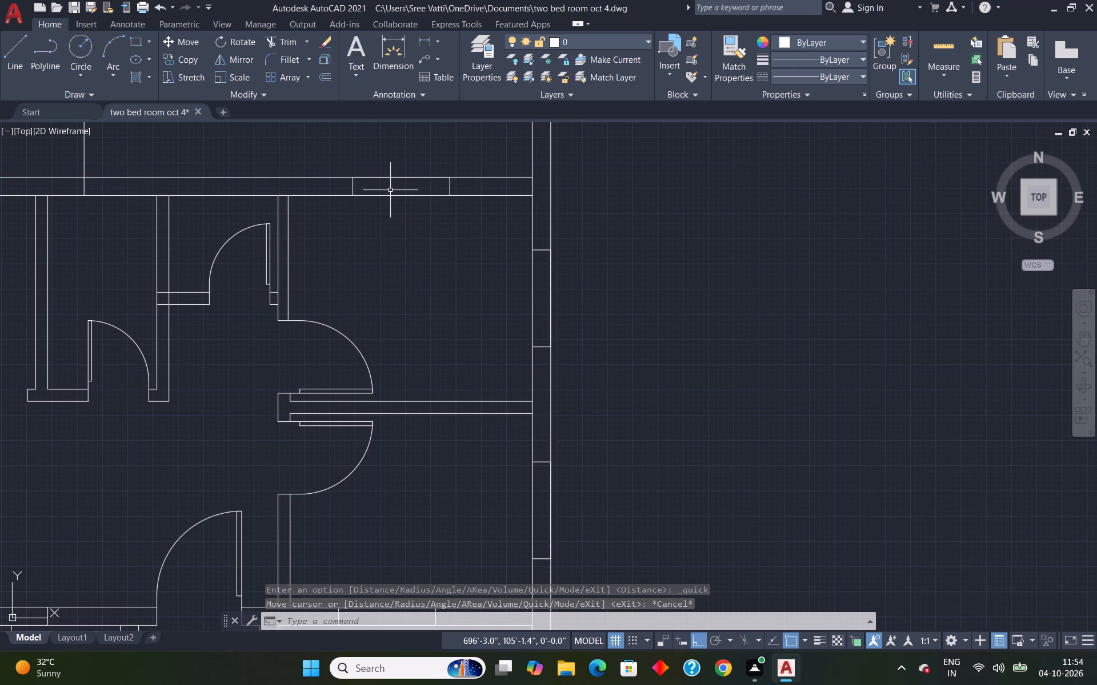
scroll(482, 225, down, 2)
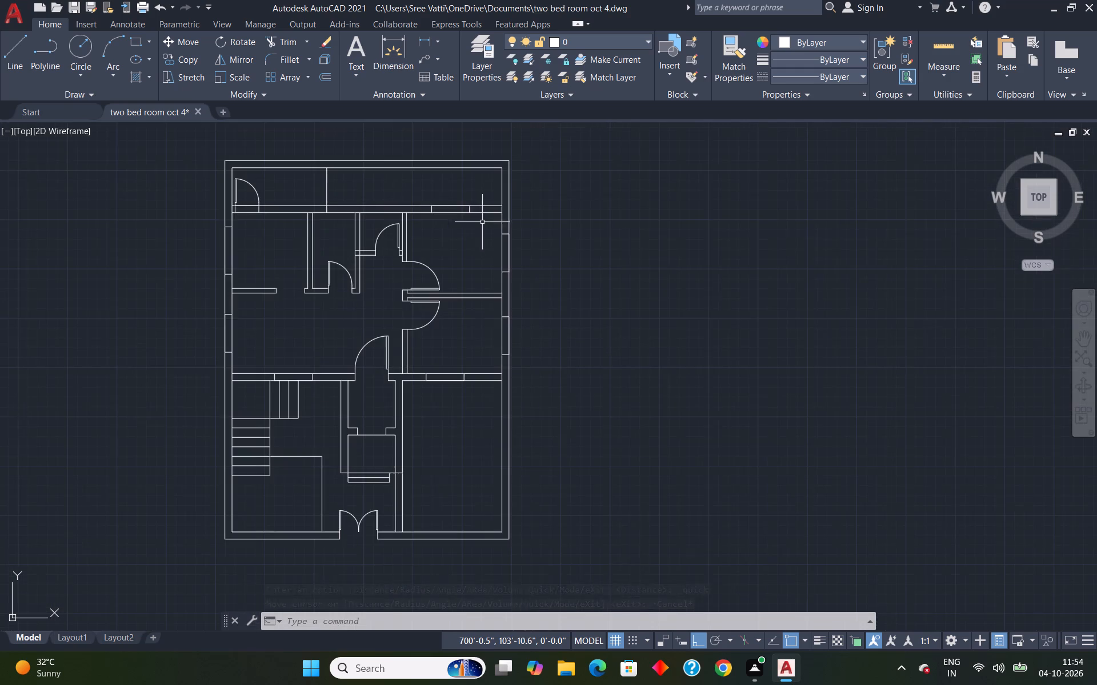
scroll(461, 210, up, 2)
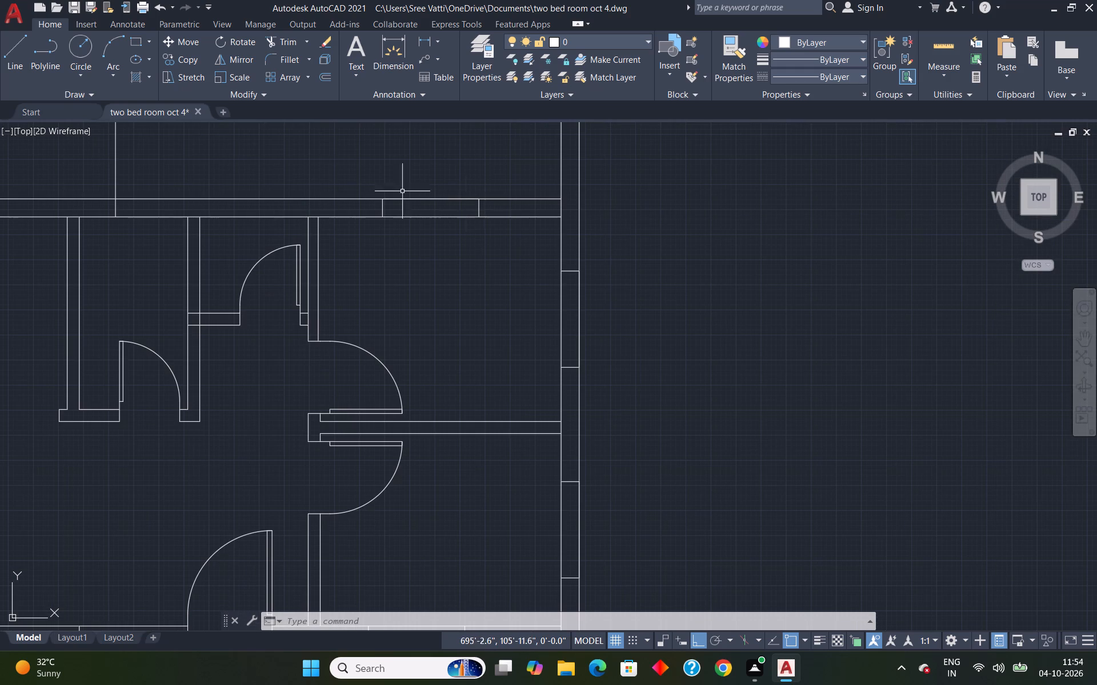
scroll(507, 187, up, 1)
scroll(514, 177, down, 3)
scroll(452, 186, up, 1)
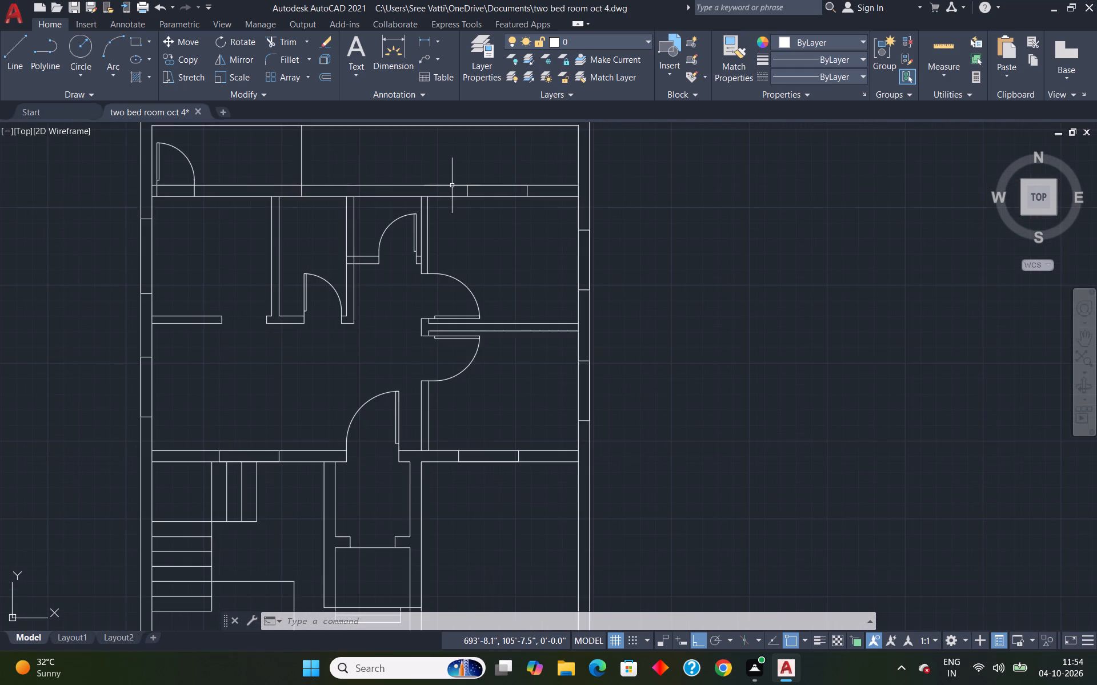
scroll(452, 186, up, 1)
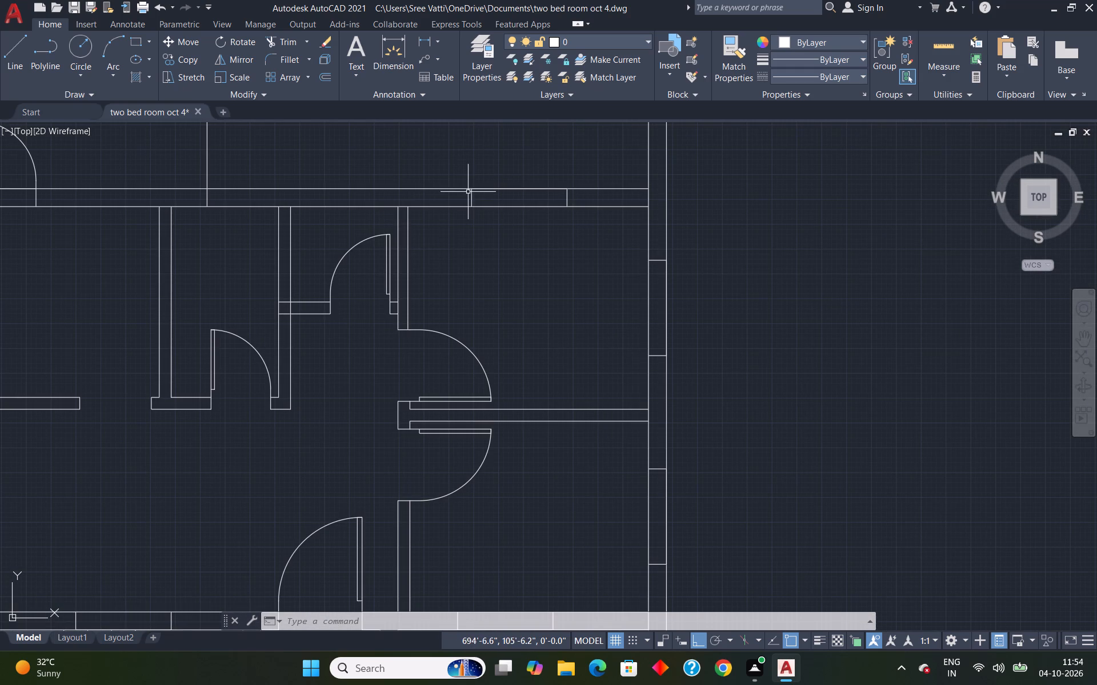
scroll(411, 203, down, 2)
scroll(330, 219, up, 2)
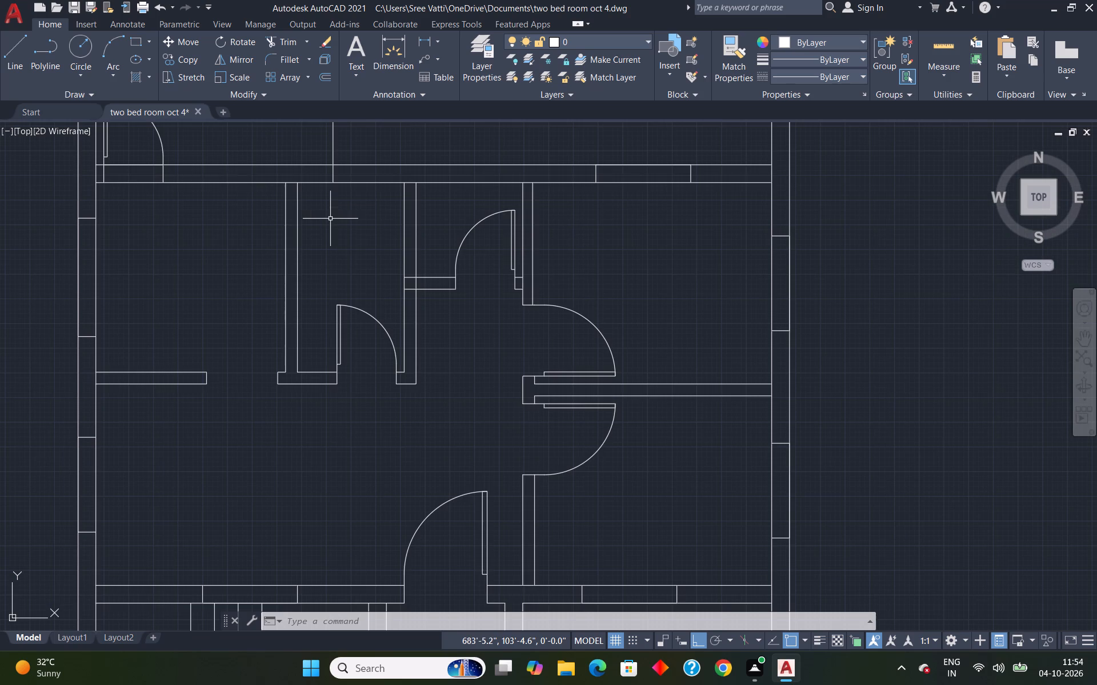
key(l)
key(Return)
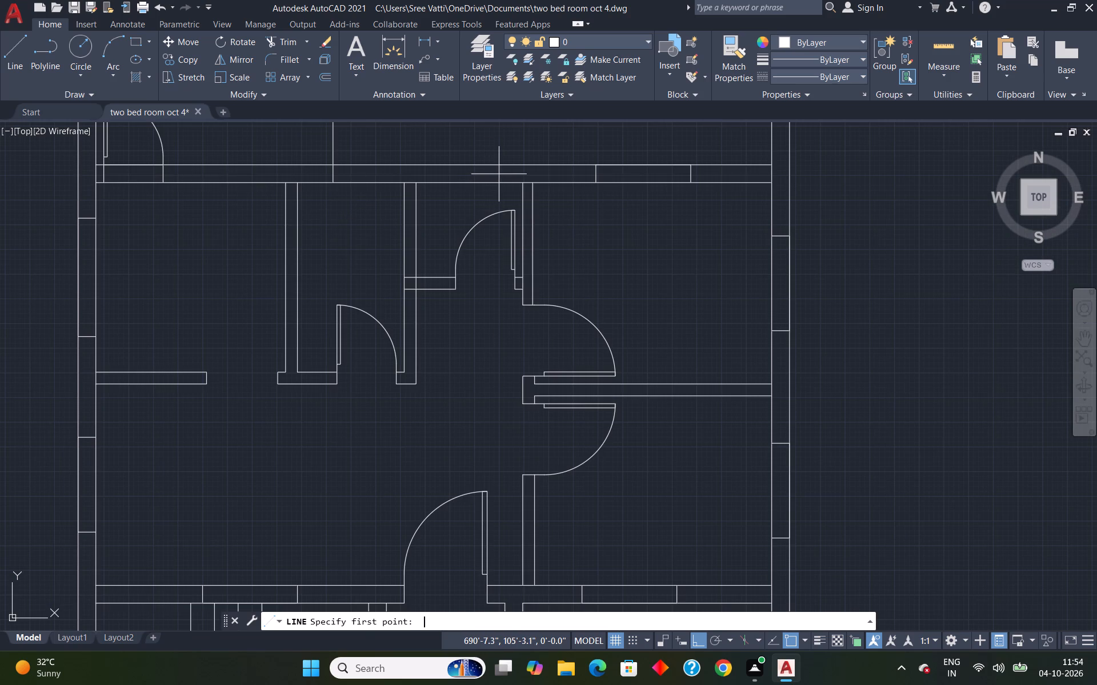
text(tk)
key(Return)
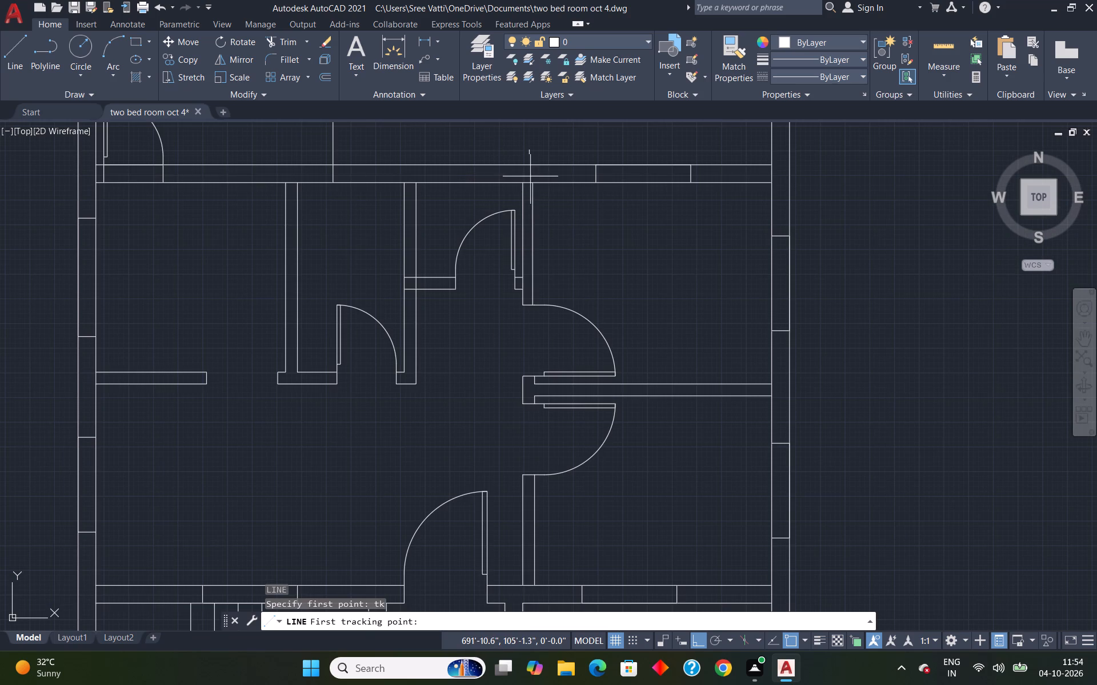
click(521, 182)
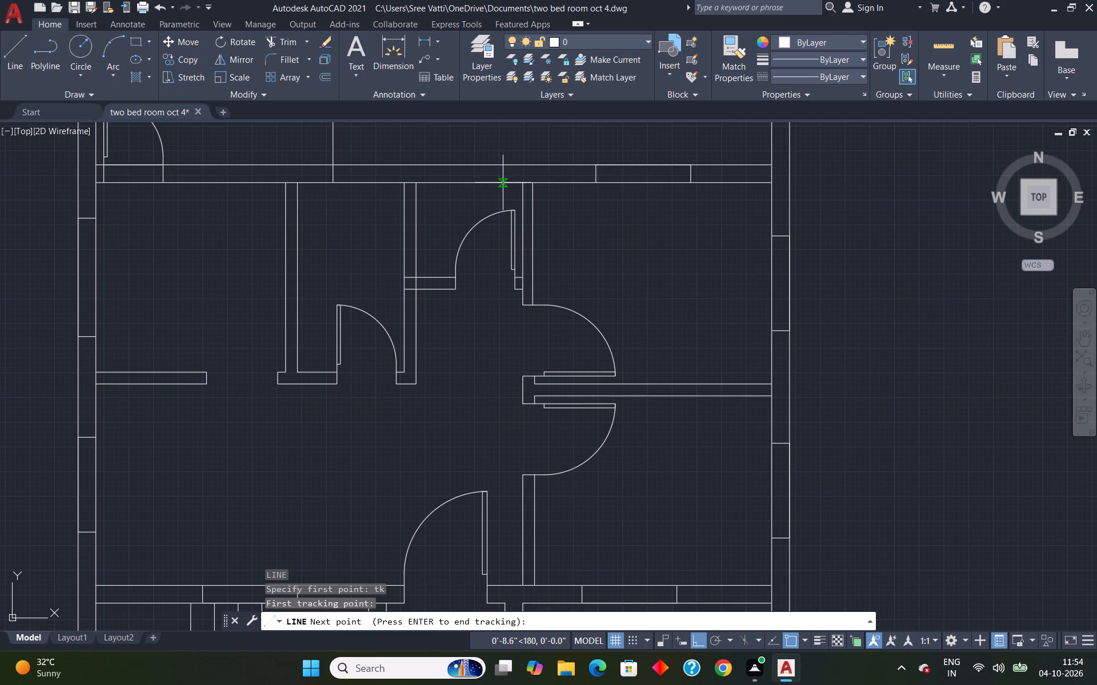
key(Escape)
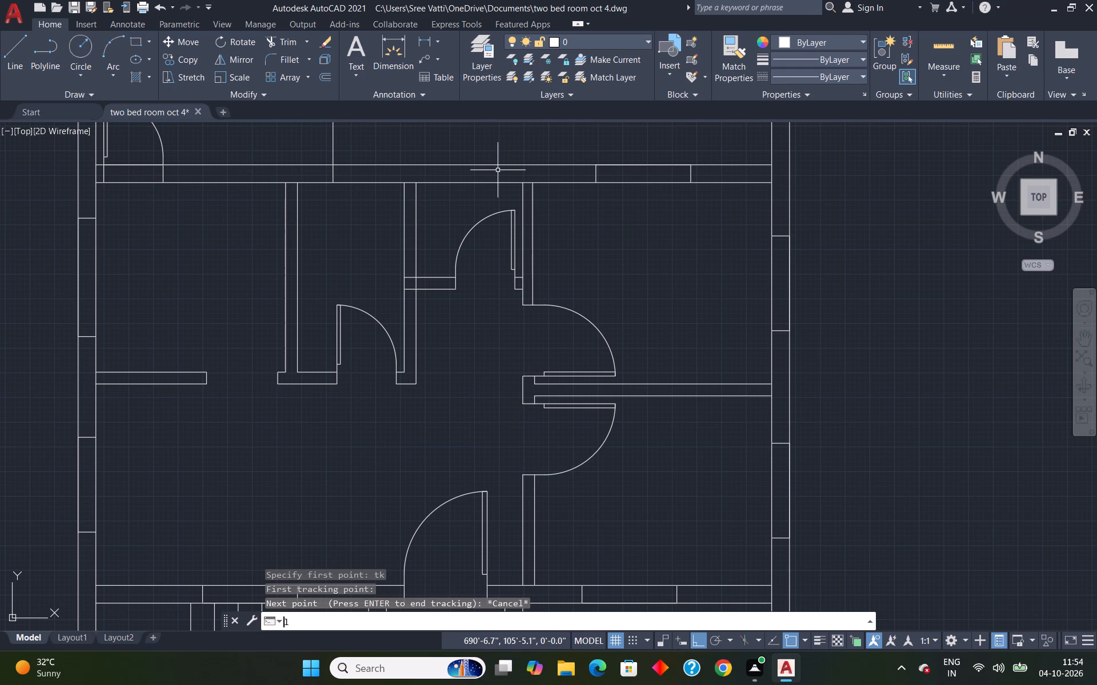
Draw a 2' wide window opening across the top wall of the small room beside the upper right room, starting 18" from its top-right inner corner.
key(l)
key(Return)
text(tk)
key(Return)
text(18)
key(shift+quotedbl)
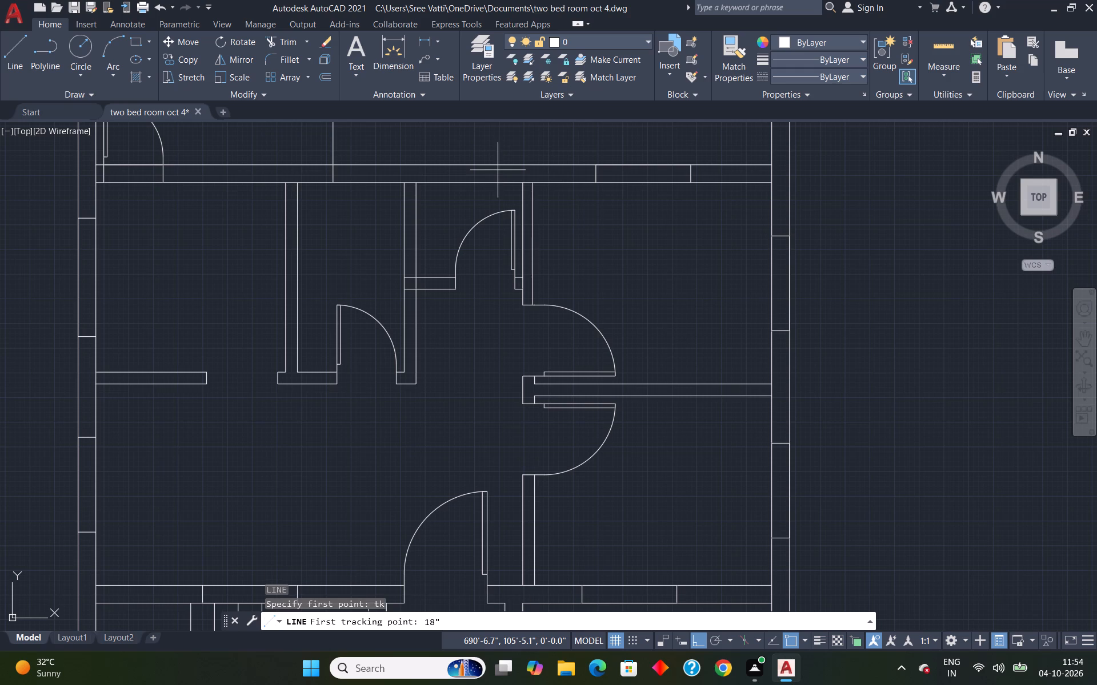
key(BackSpace)
key(BackSpace)
key(BackSpace)
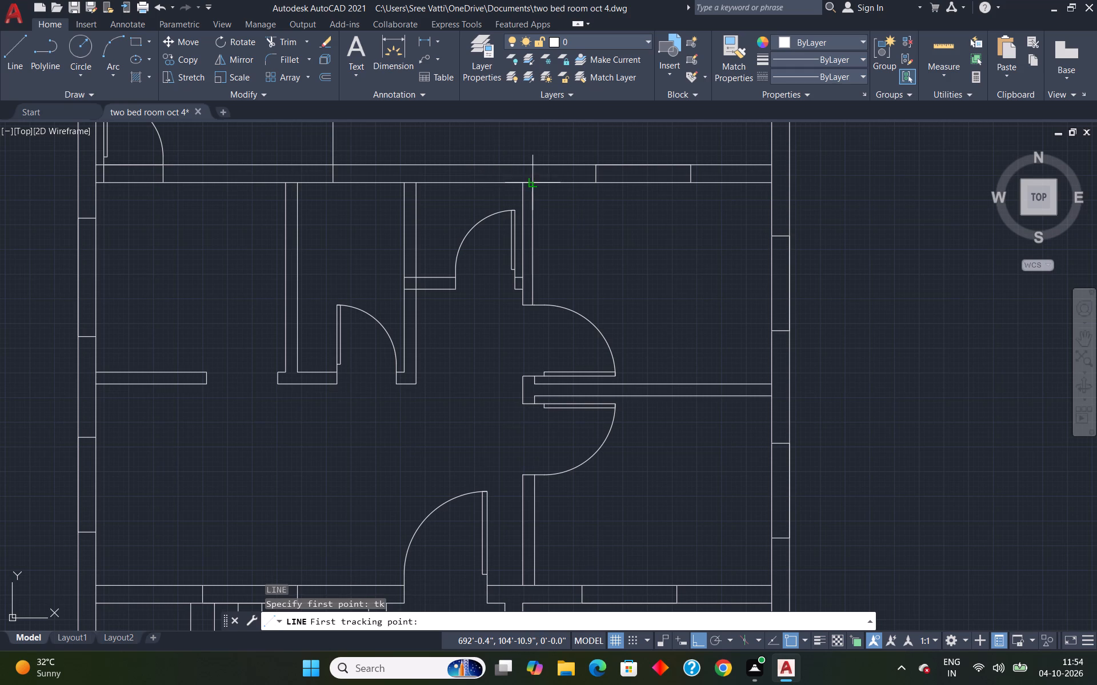
click(521, 186)
text(18")
key(Return)
key(Return)
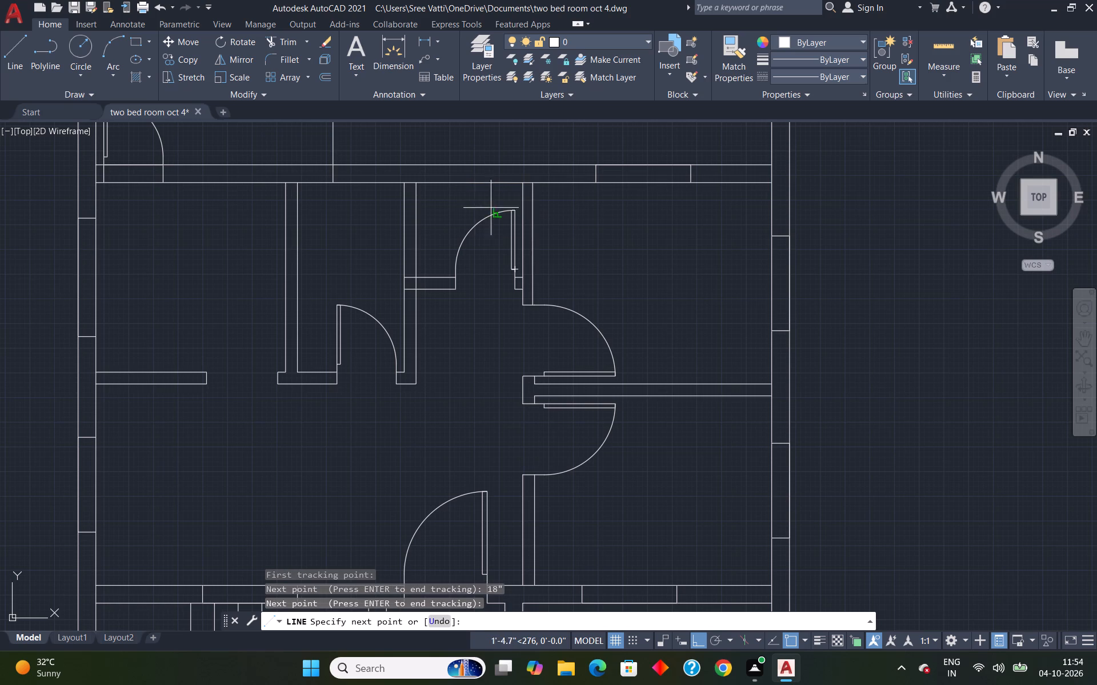
click(490, 165)
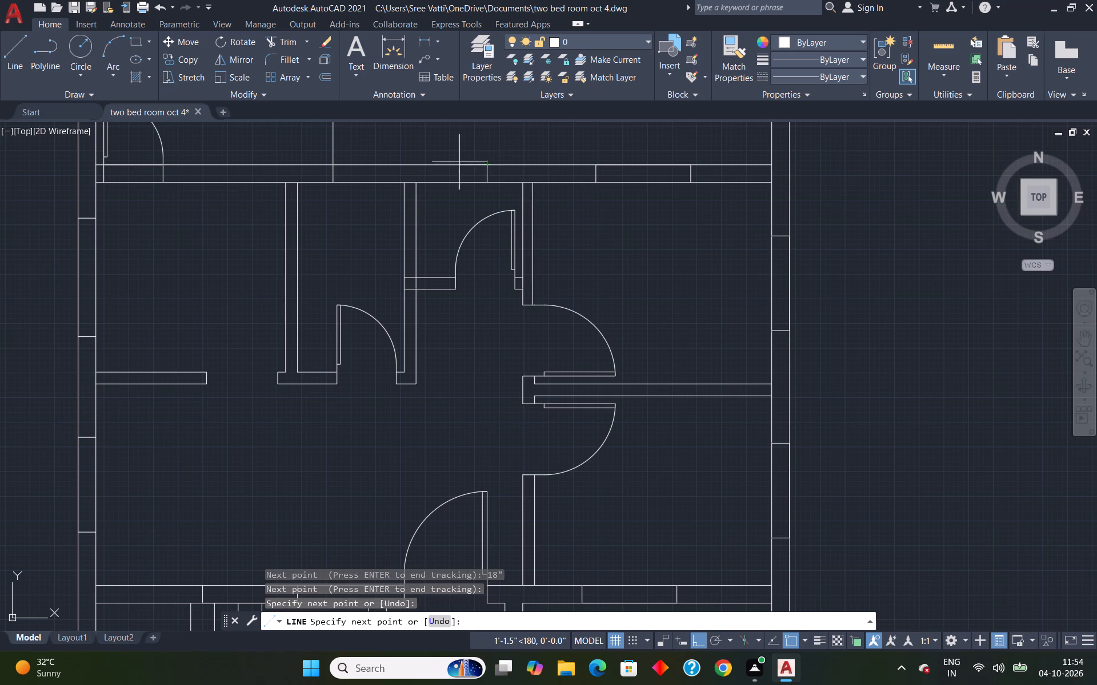
text(2')
key(Return)
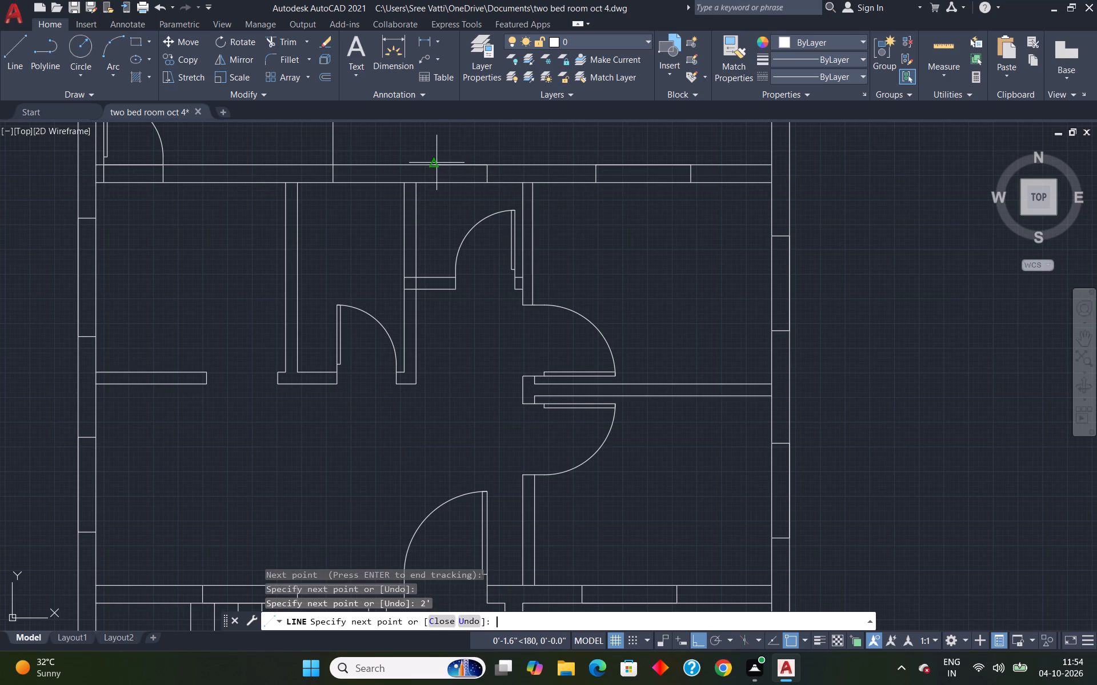
click(443, 179)
key(Escape)
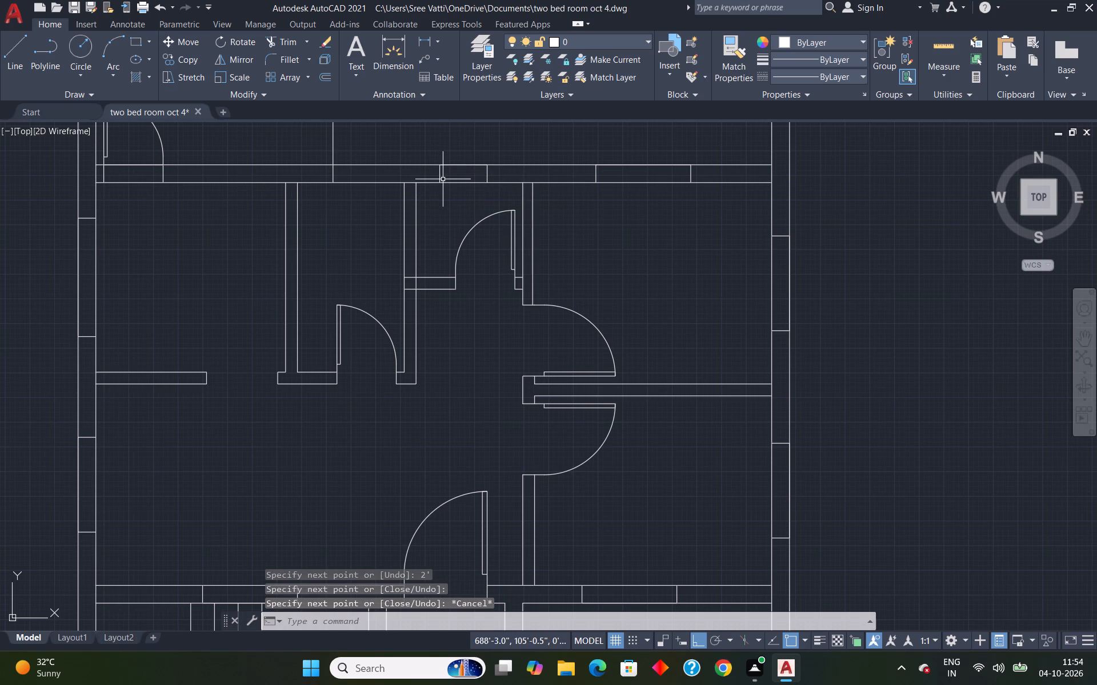
Draw a 2' wide window opening across the top wall of the adjoining narrow room to the west, starting 18" from its top-right inner corner.
key(l)
key(Return)
text(tk)
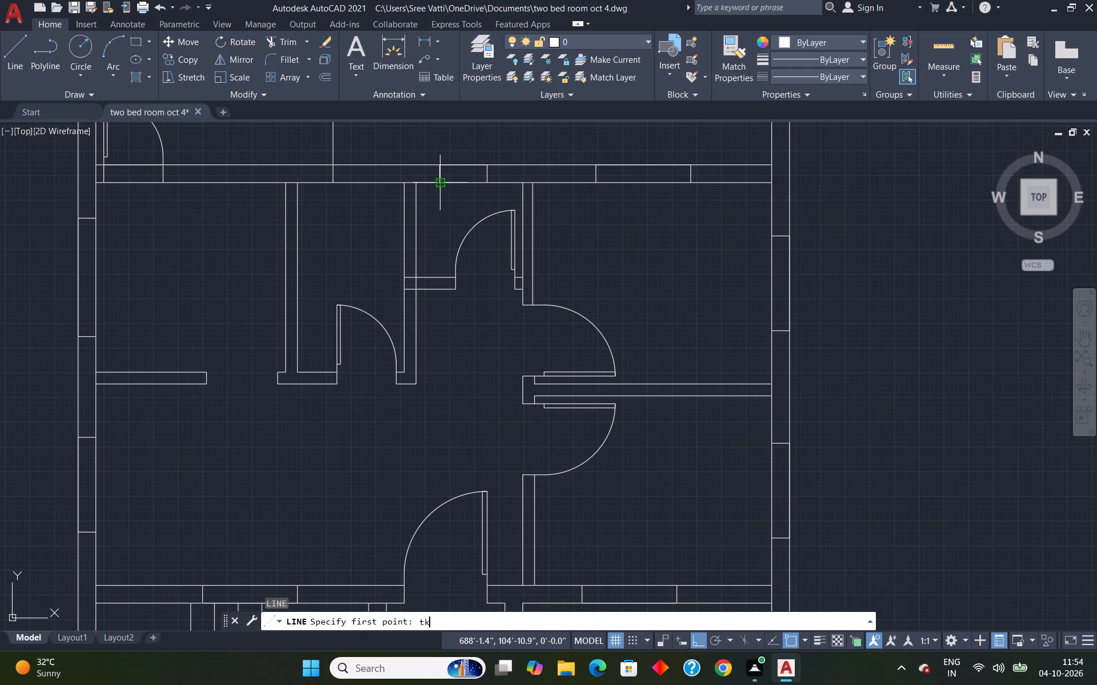
key(Return)
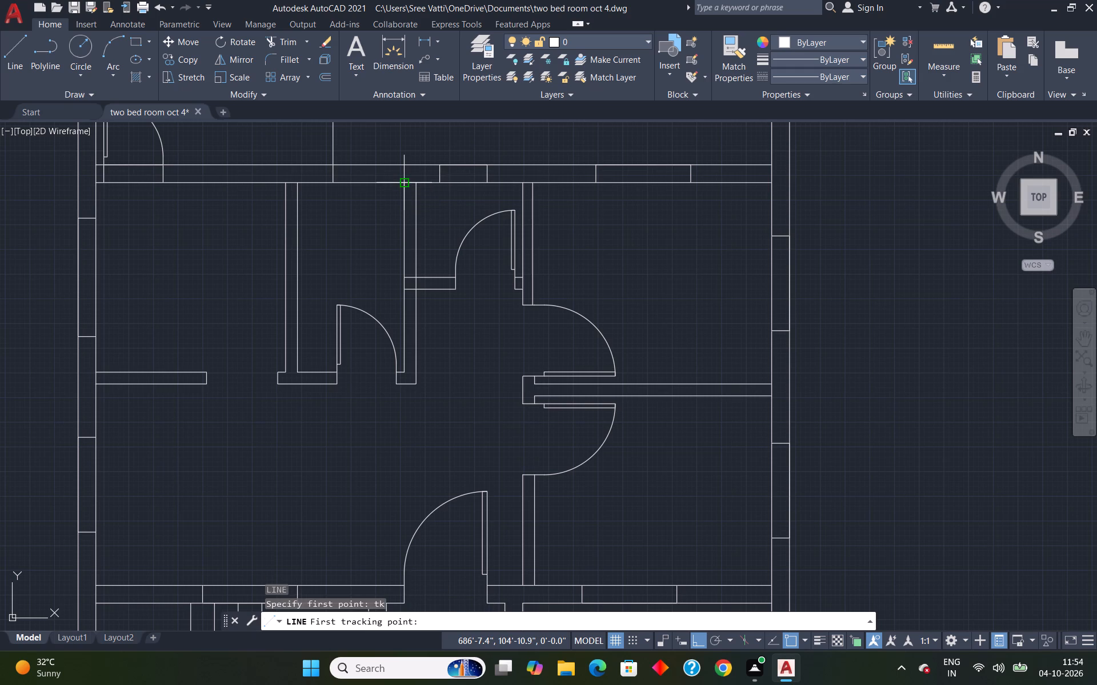
click(401, 184)
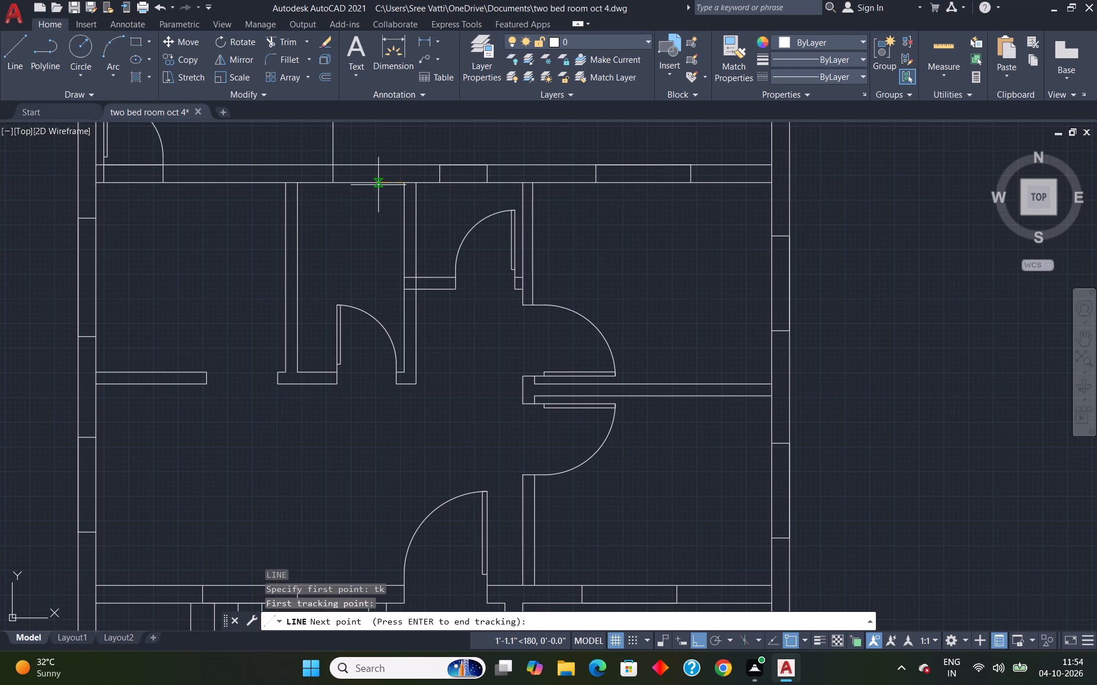
text(18")
key(Return)
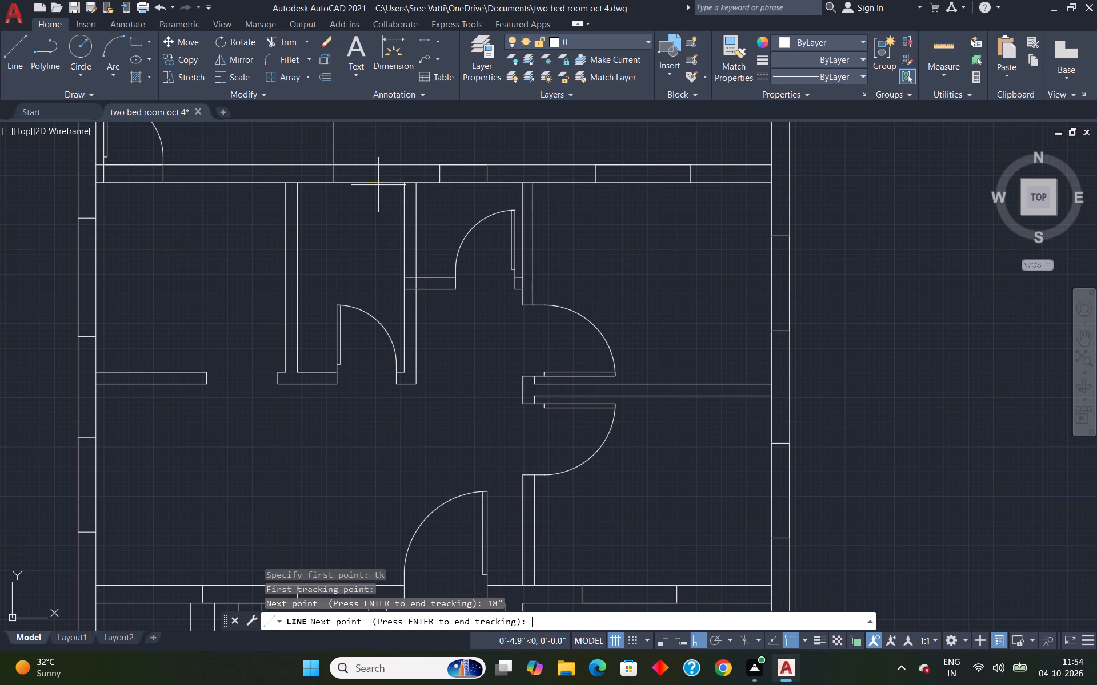
key(Return)
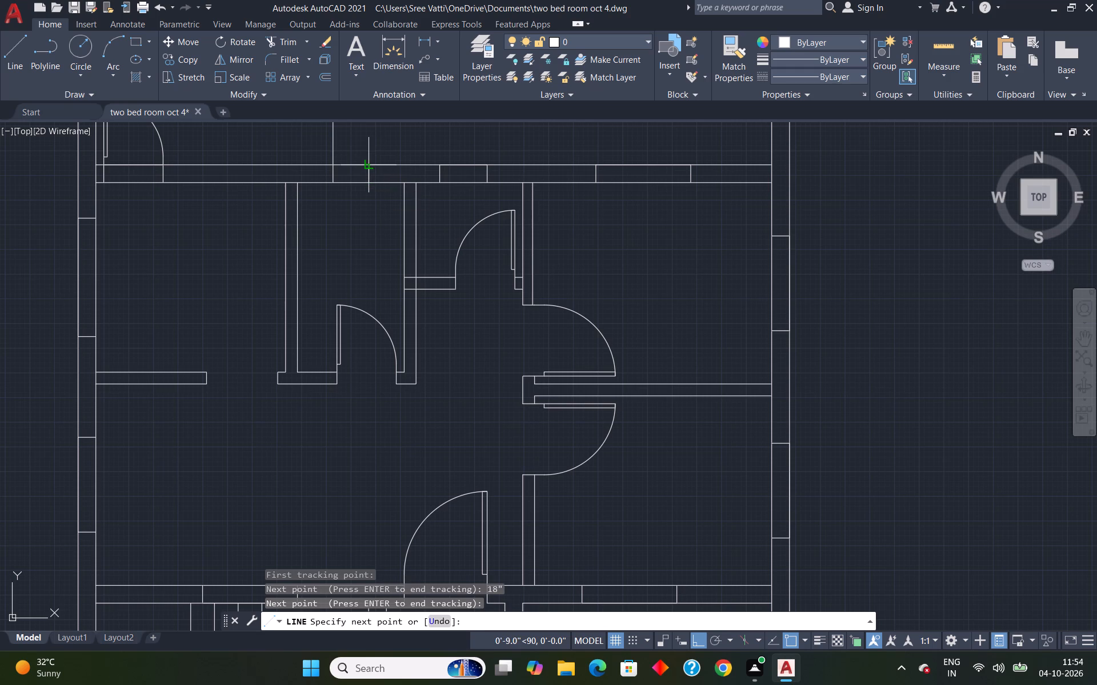
click(366, 166)
text(2')
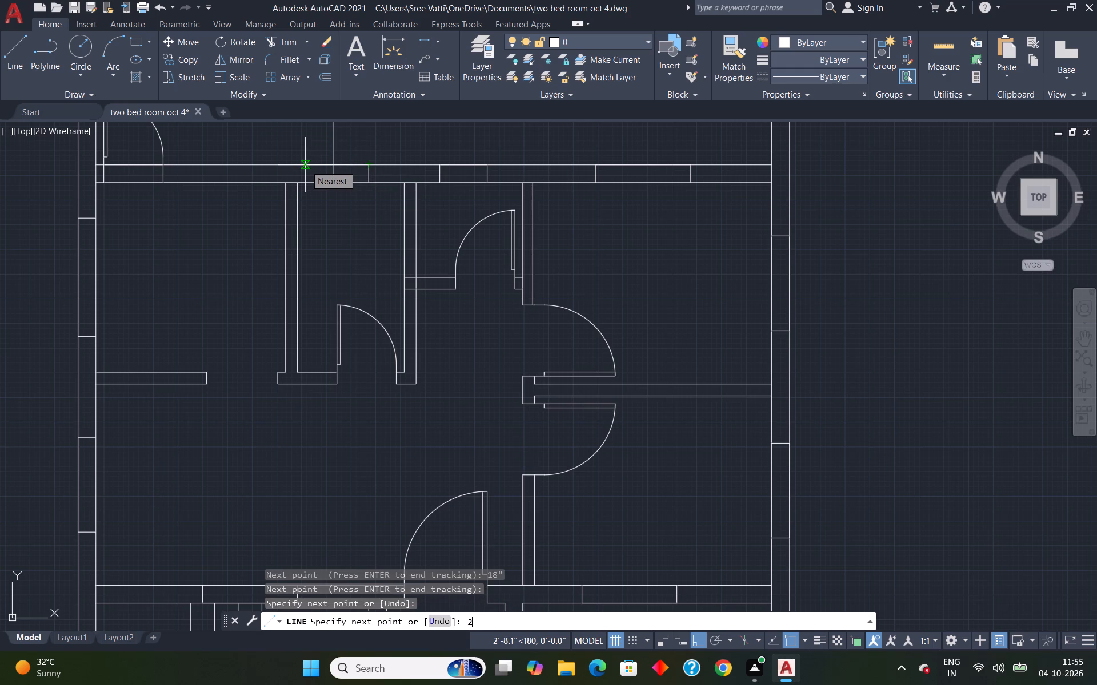
key(Return)
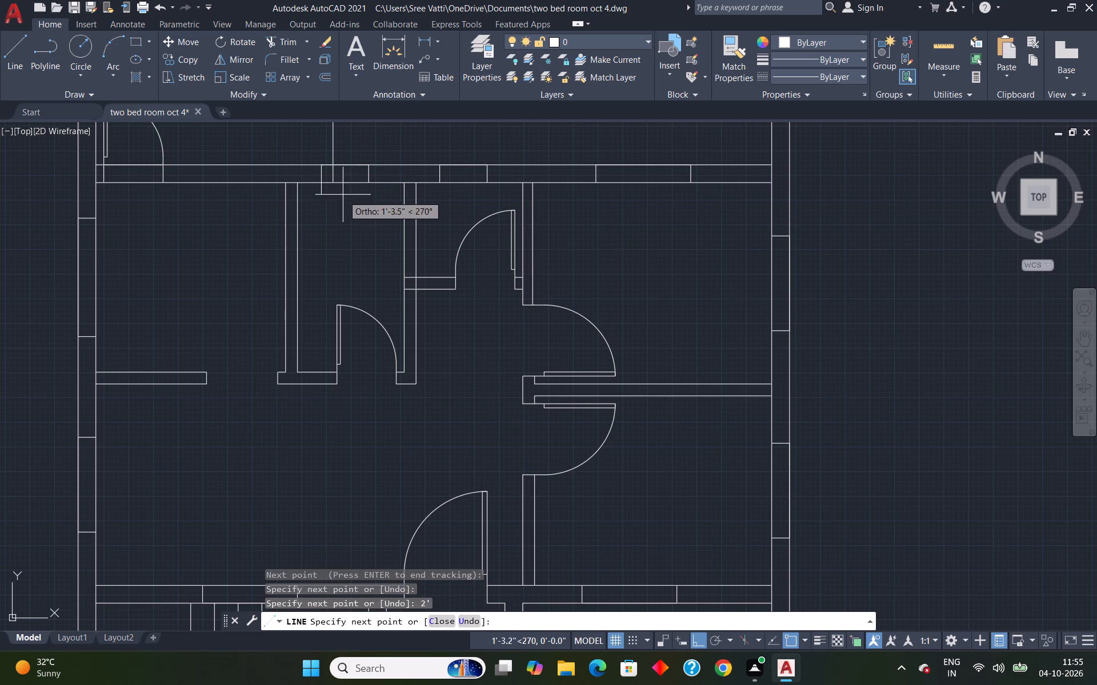
click(321, 182)
key(Escape)
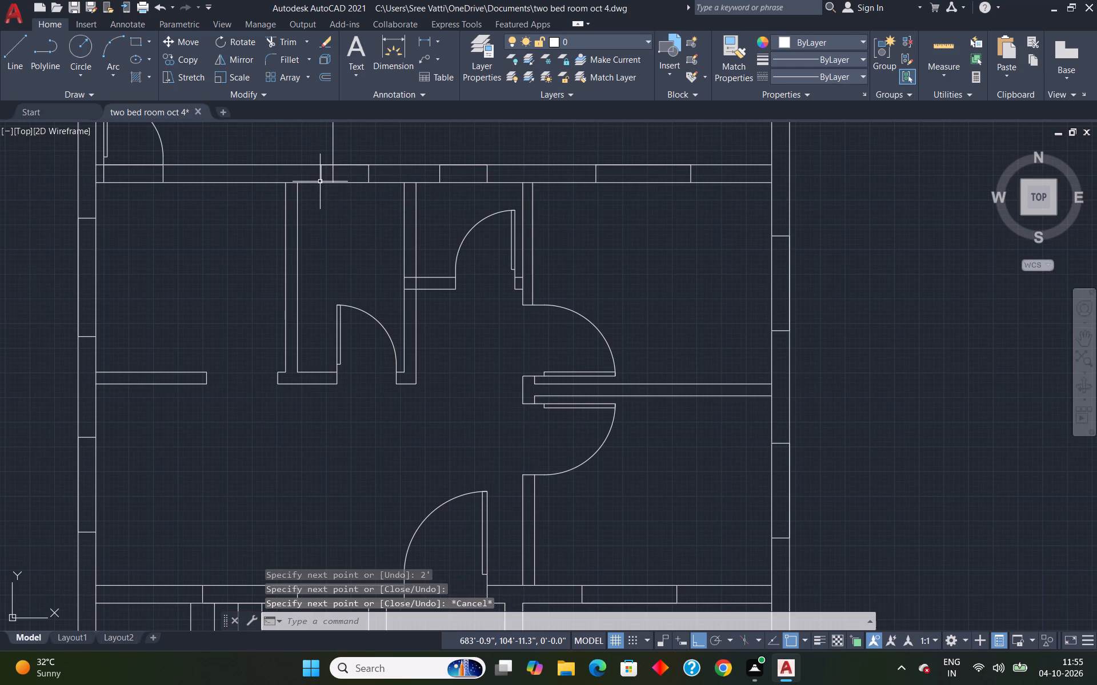
Trim the vertical partition line segment that crosses the wall inside the narrow room's new window opening.
text(tr)
key(Return)
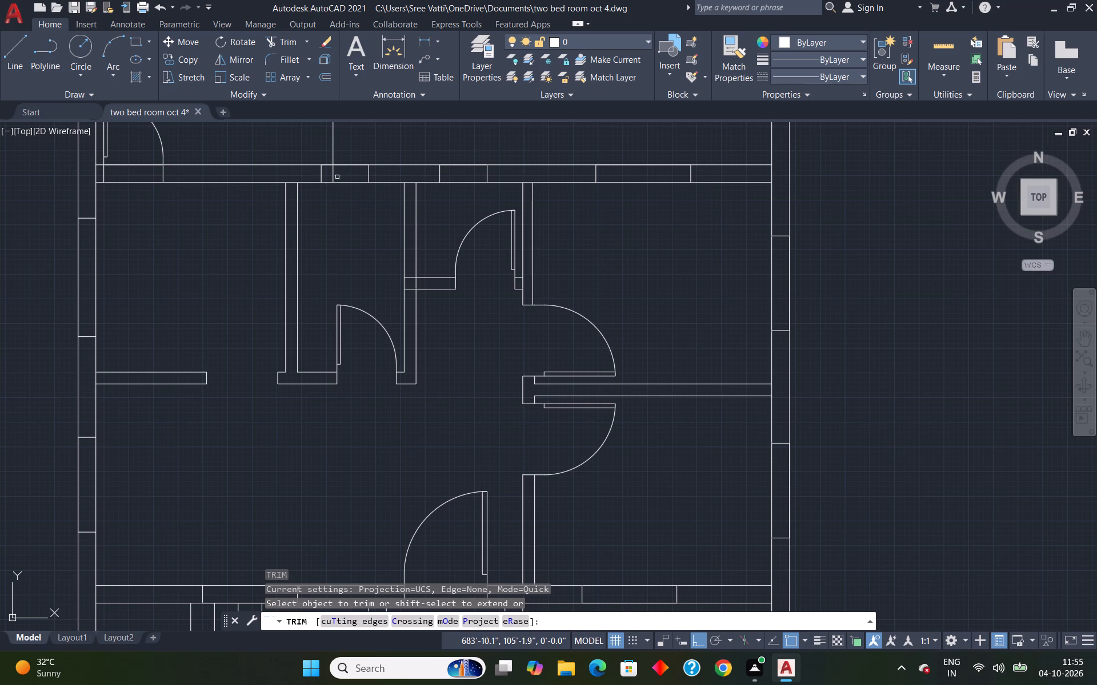
click(330, 179)
click(334, 176)
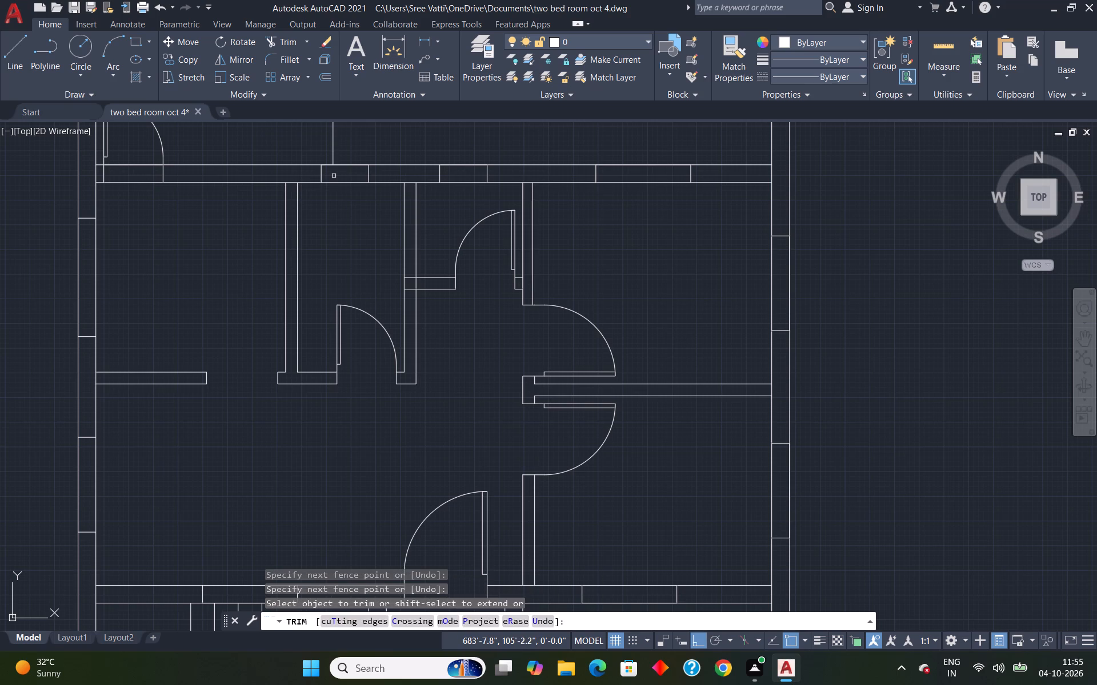
key(Escape)
Insert a Window - Metric block from the architectural tool palette in the empty space east of the floor plan.
scroll(376, 227, down, 1)
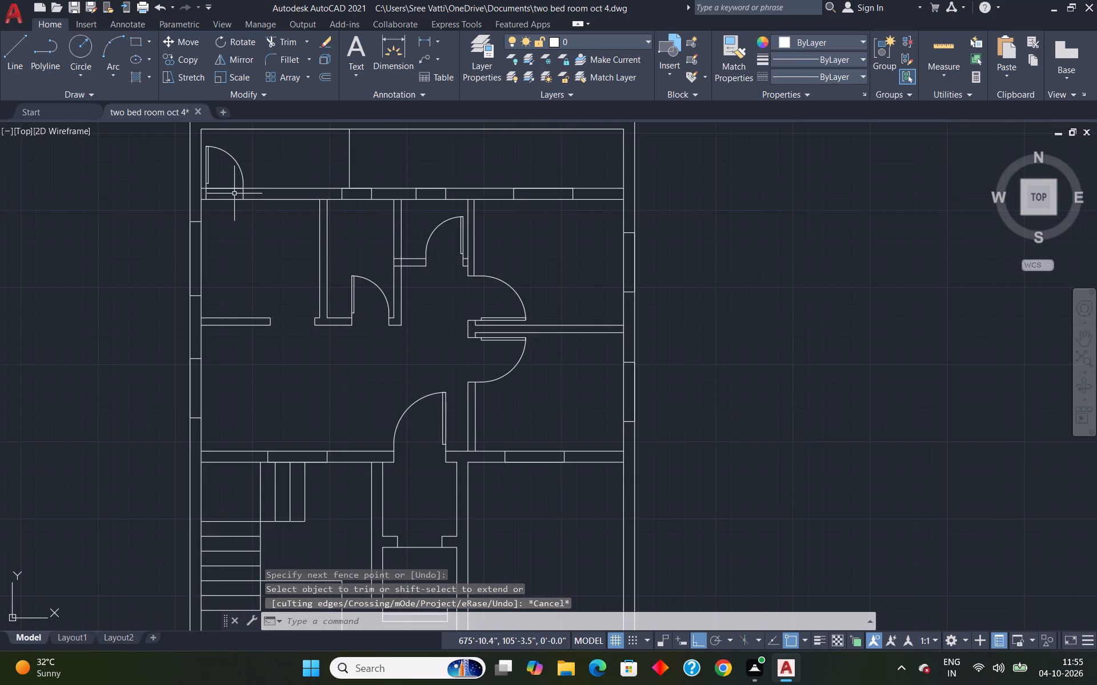
scroll(238, 183, up, 2)
scroll(242, 187, down, 3)
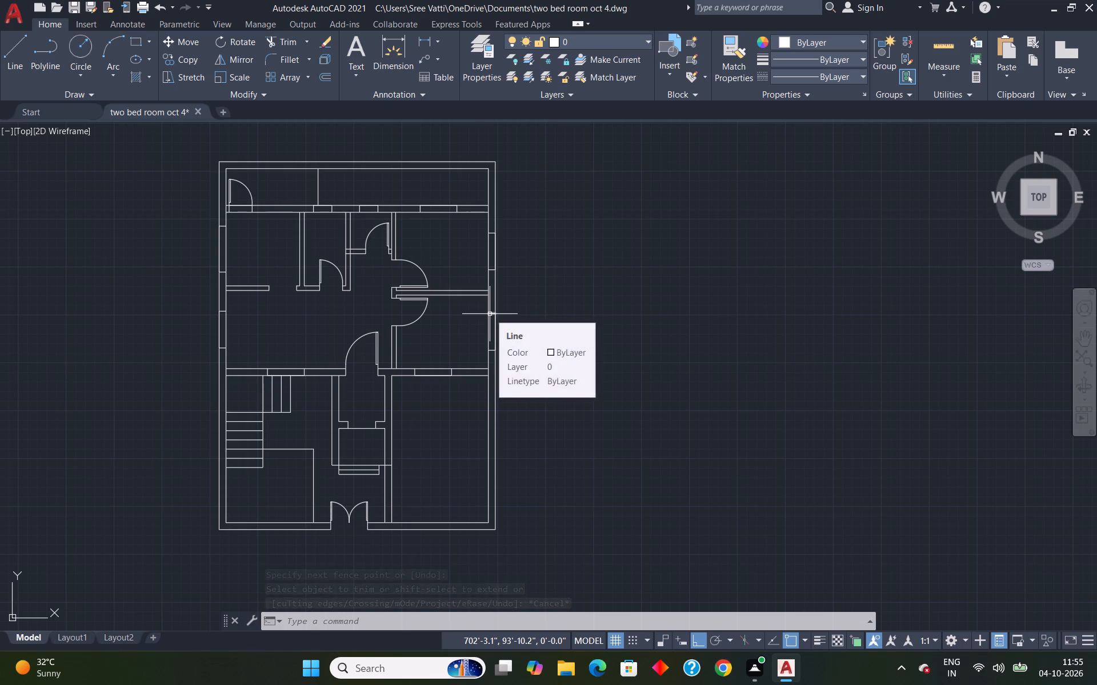
text(tp)
key(Return)
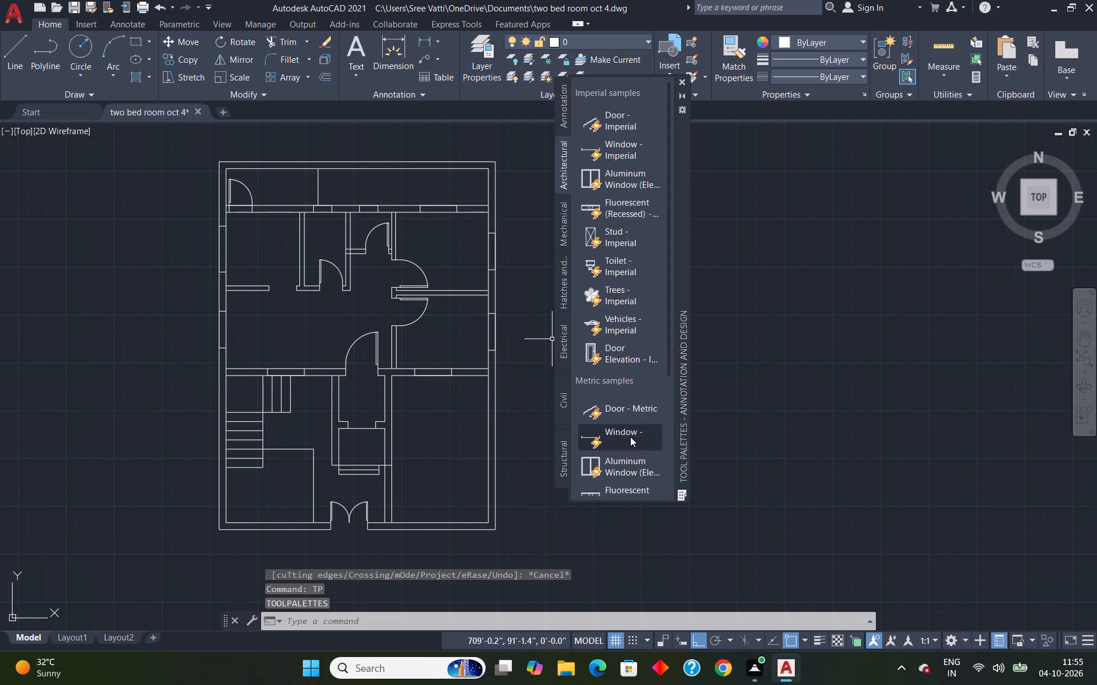
drag(626, 434, 736, 405)
key(Escape)
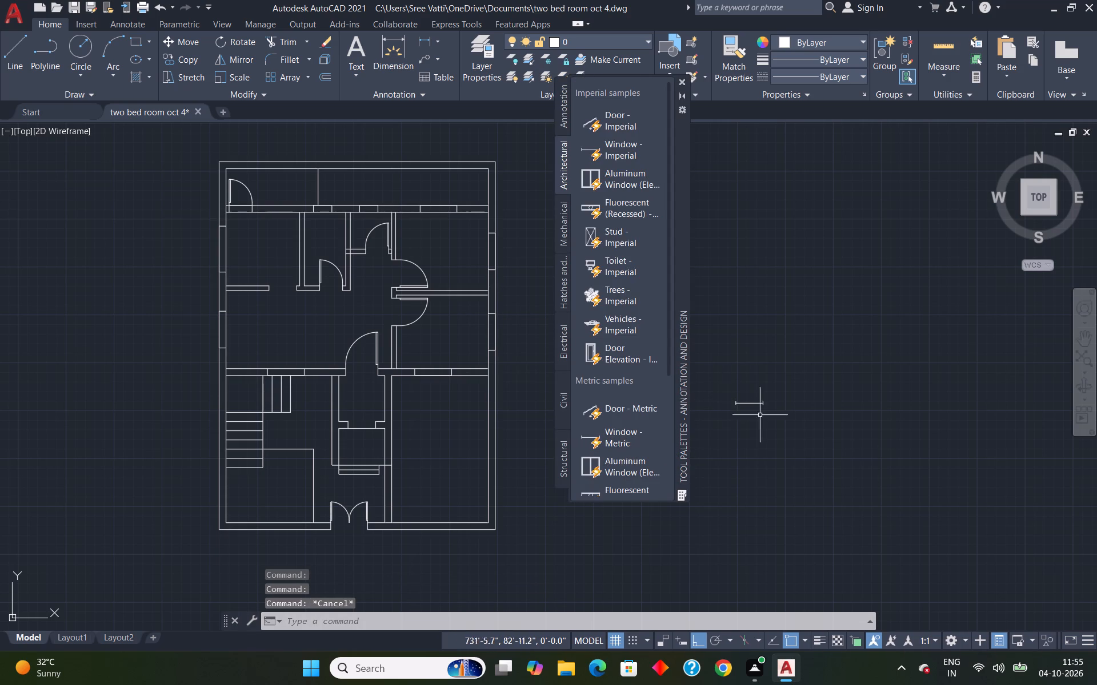
click(680, 78)
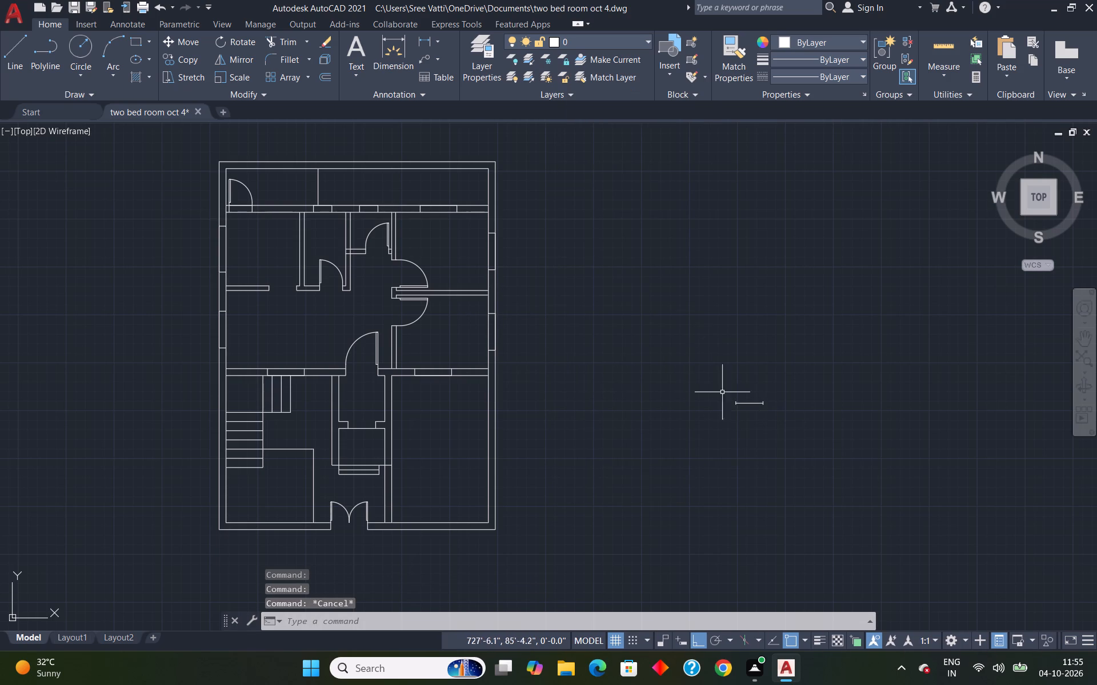
Scale the window block by reference from its left end, using its full width, to a new length of 4'.
scroll(761, 405, up, 2)
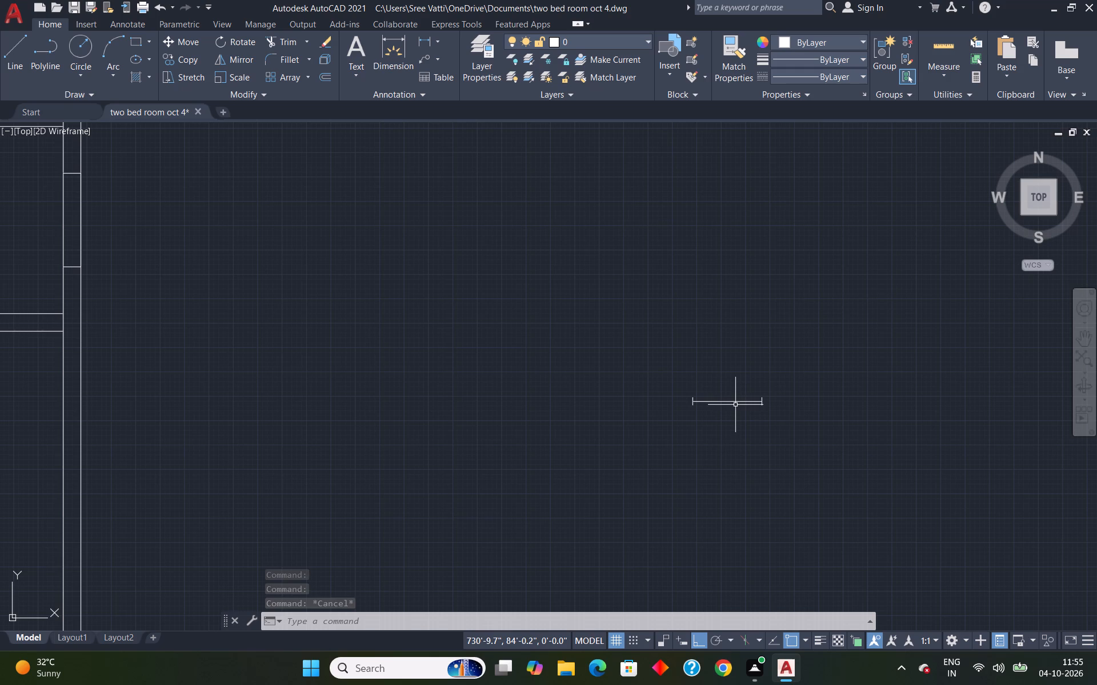
click(734, 400)
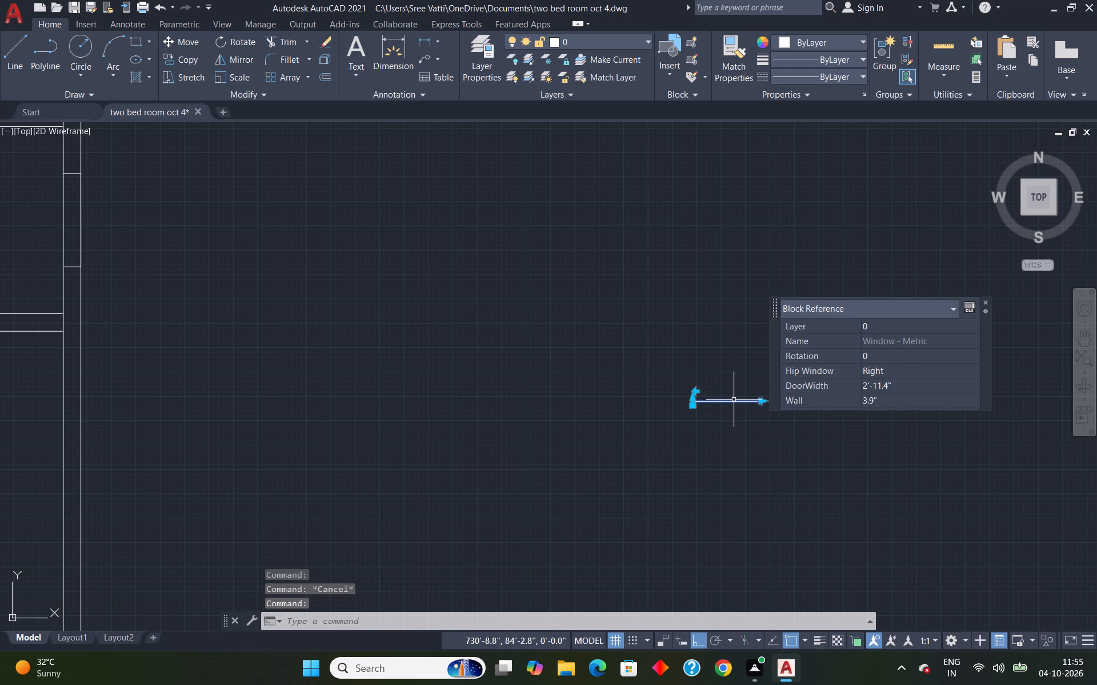
text(sc)
key(Return)
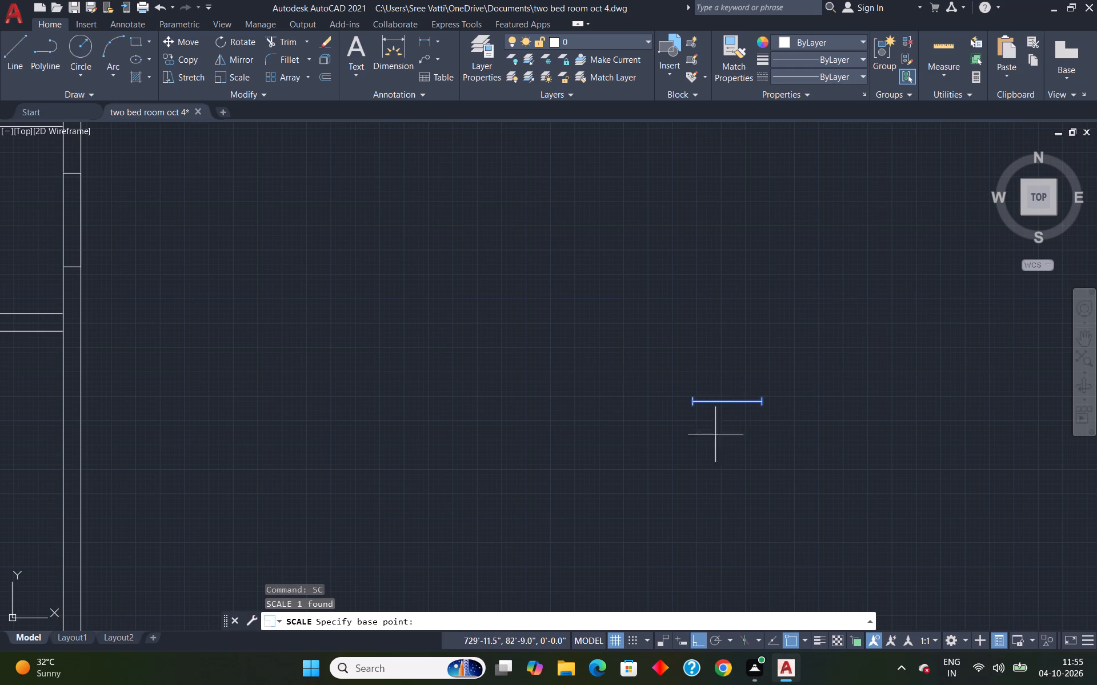
scroll(726, 410, up, 3)
click(580, 388)
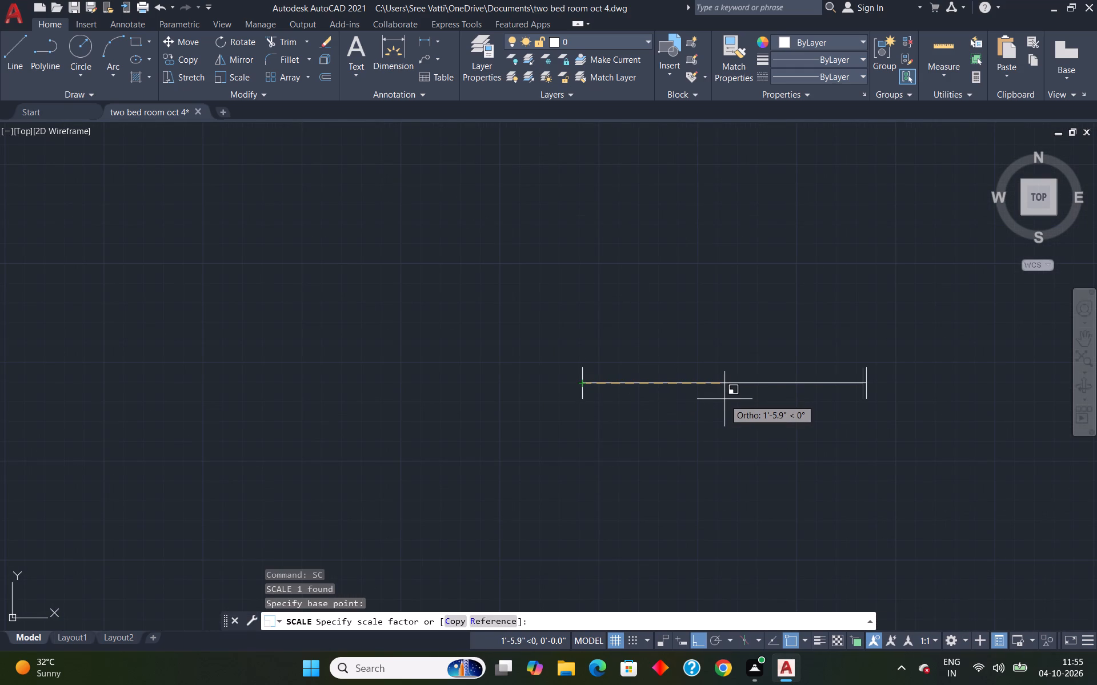
key(r)
key(Return)
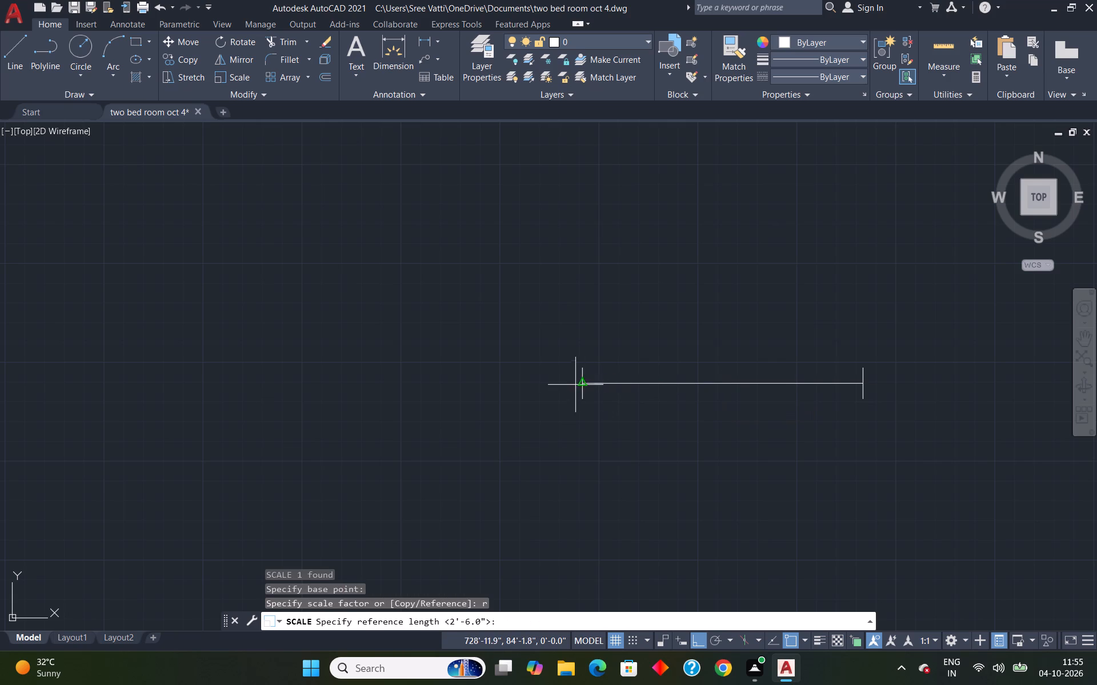
click(583, 384)
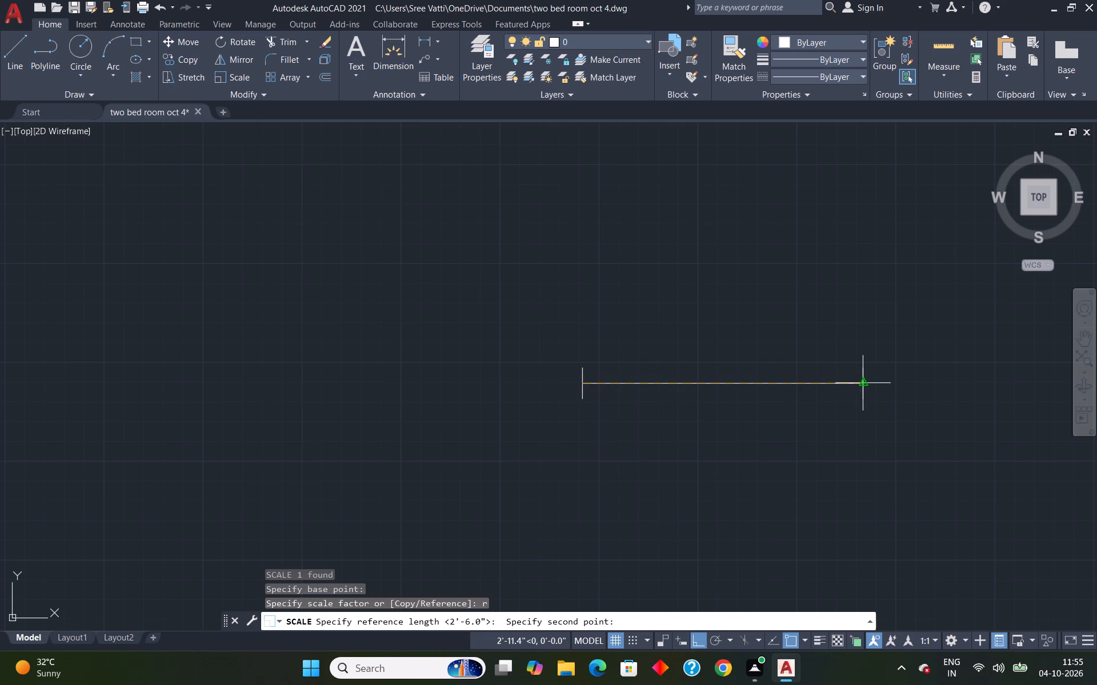
click(866, 387)
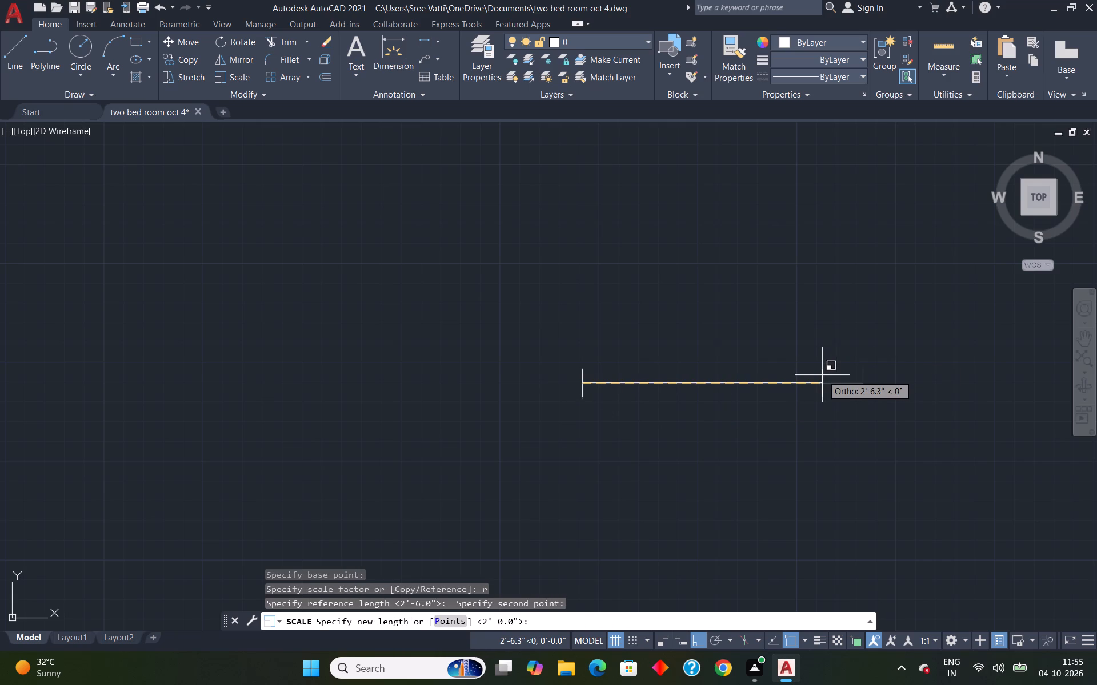
text(4')
key(Return)
Copy the 4' window block from its left end into three horizontal-wall openings: below the southeast bedroom, above the northeast bedroom, and above the stairs.
scroll(829, 380, down, 5)
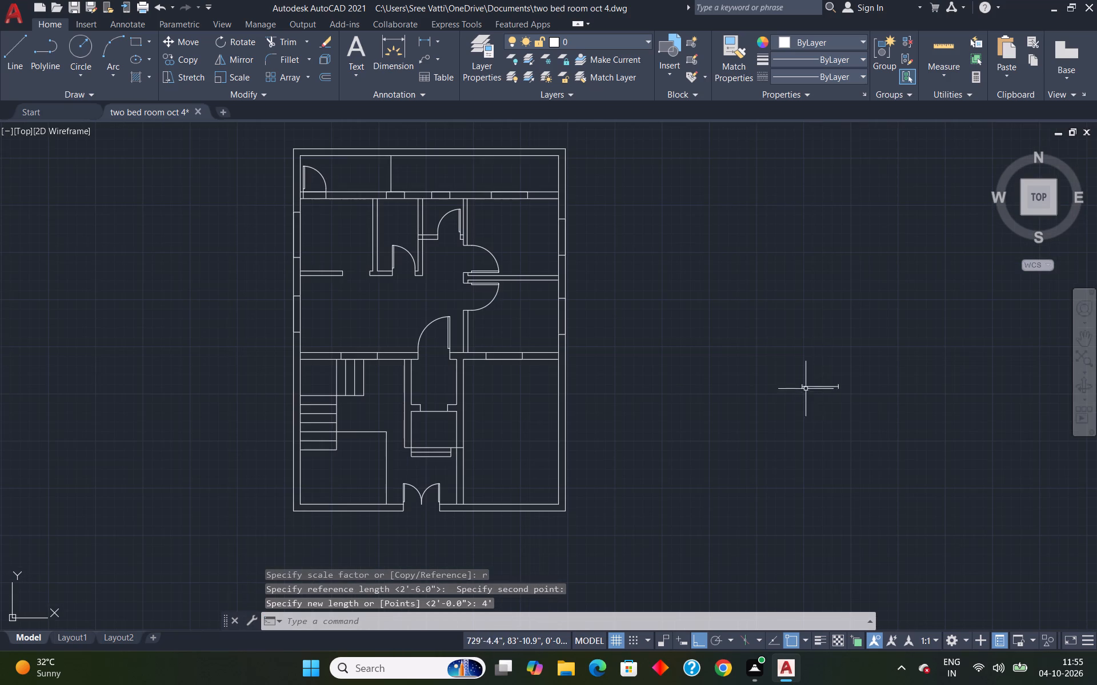
scroll(824, 391, up, 1)
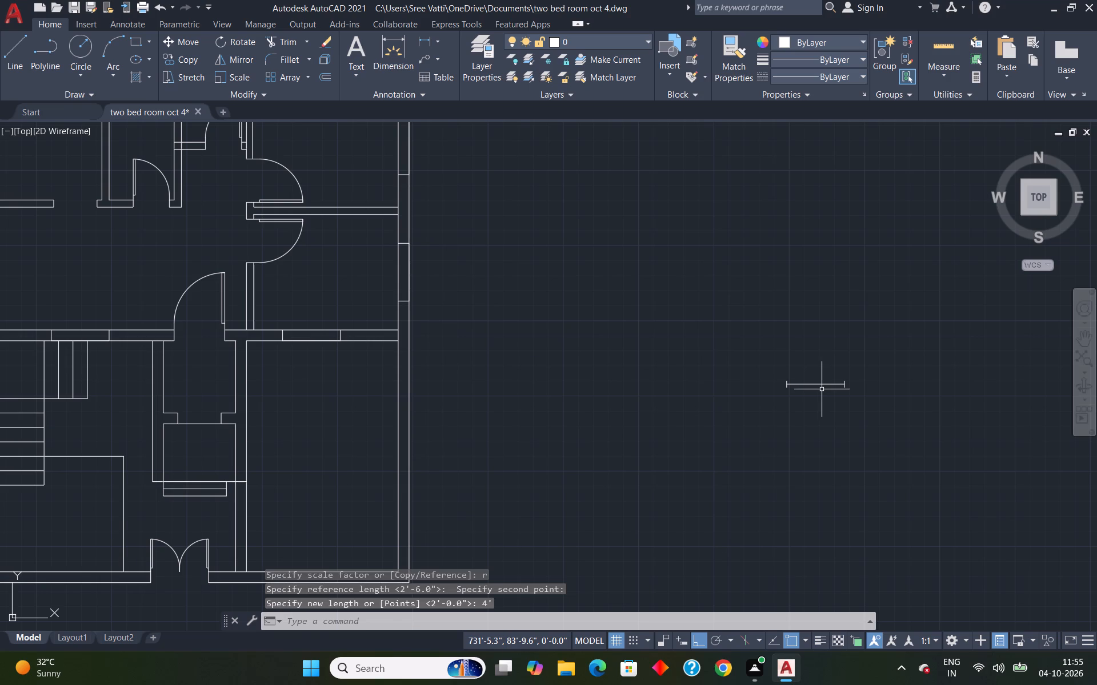
click(818, 382)
click(813, 386)
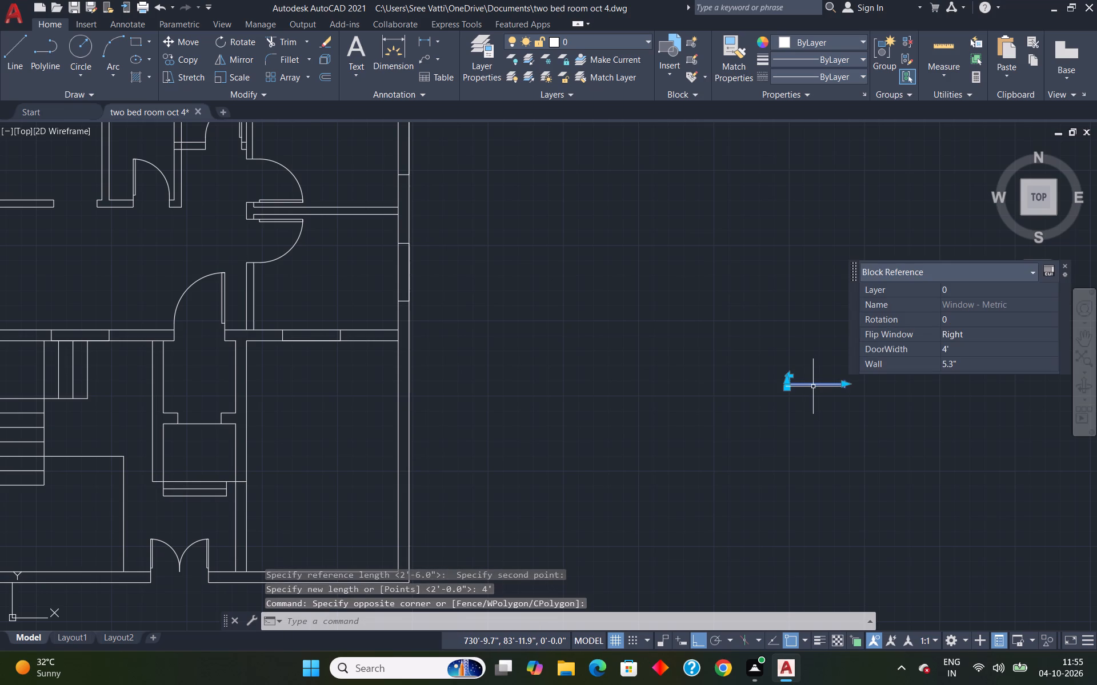
text(co)
key(Return)
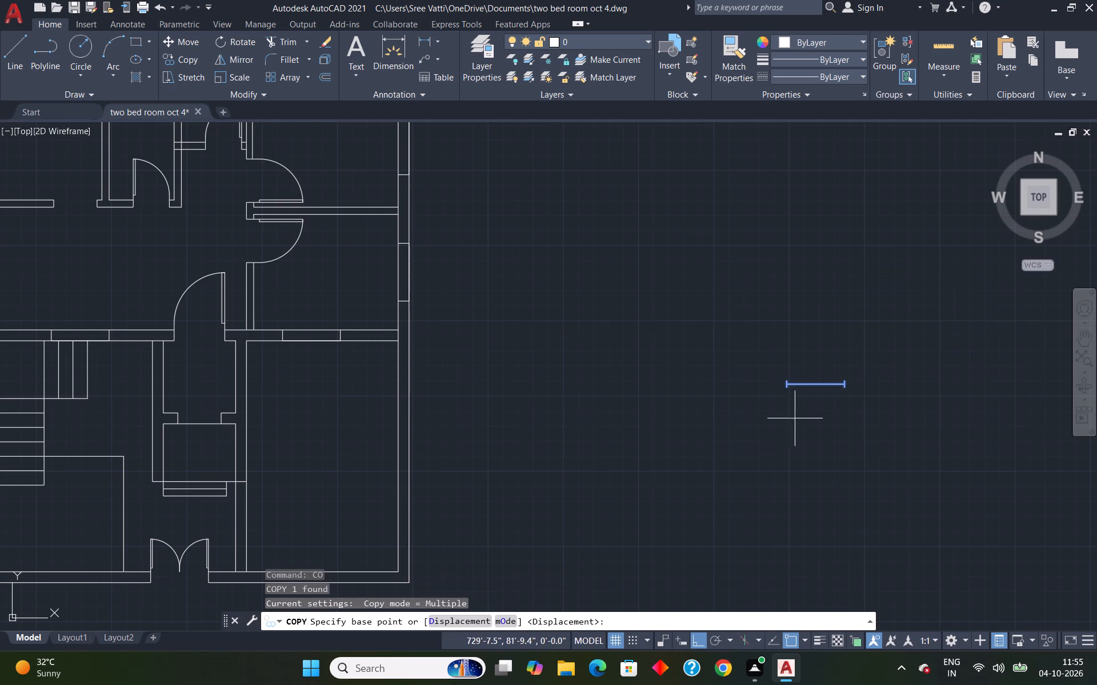
scroll(794, 391, up, 7)
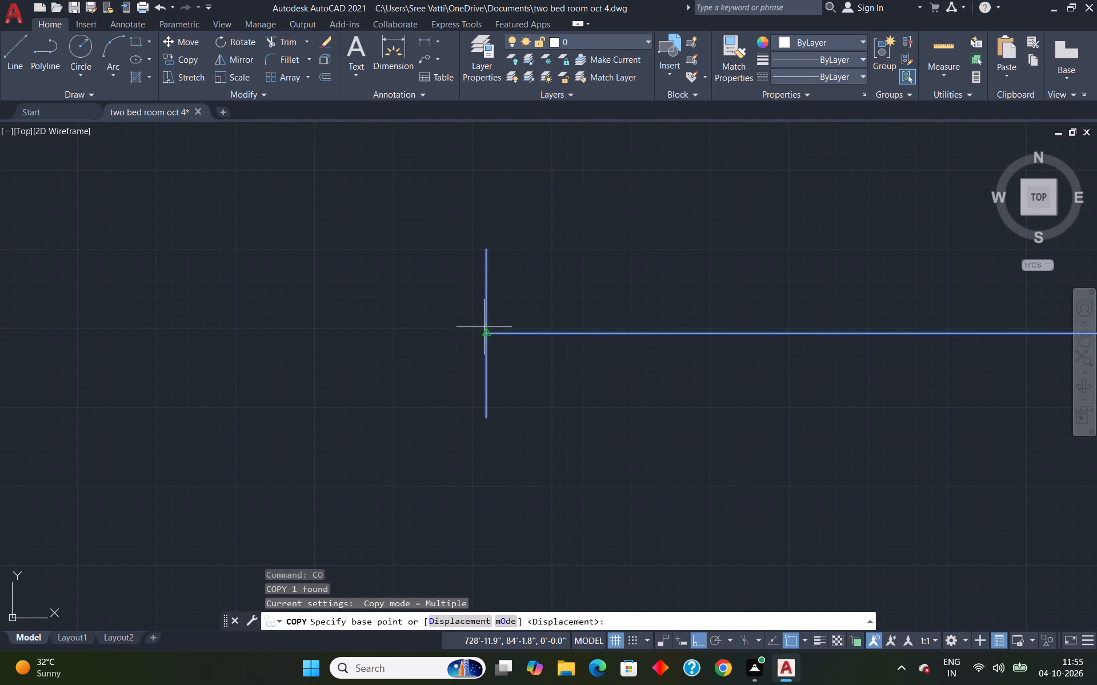
click(488, 331)
scroll(491, 332, down, 10)
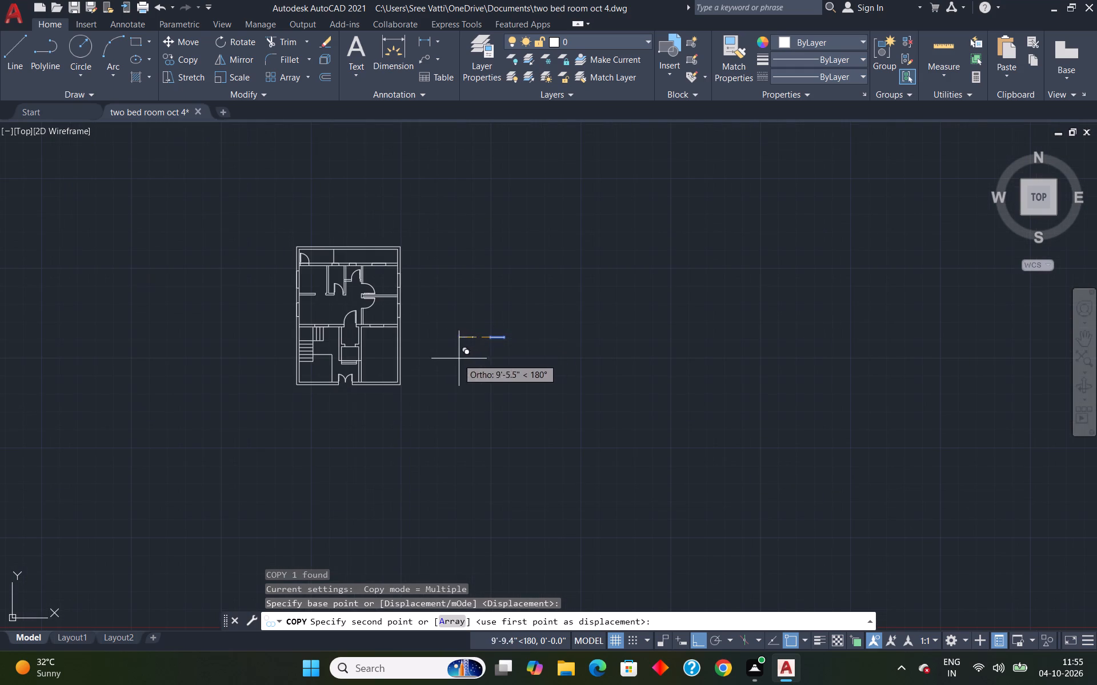
scroll(378, 321, up, 4)
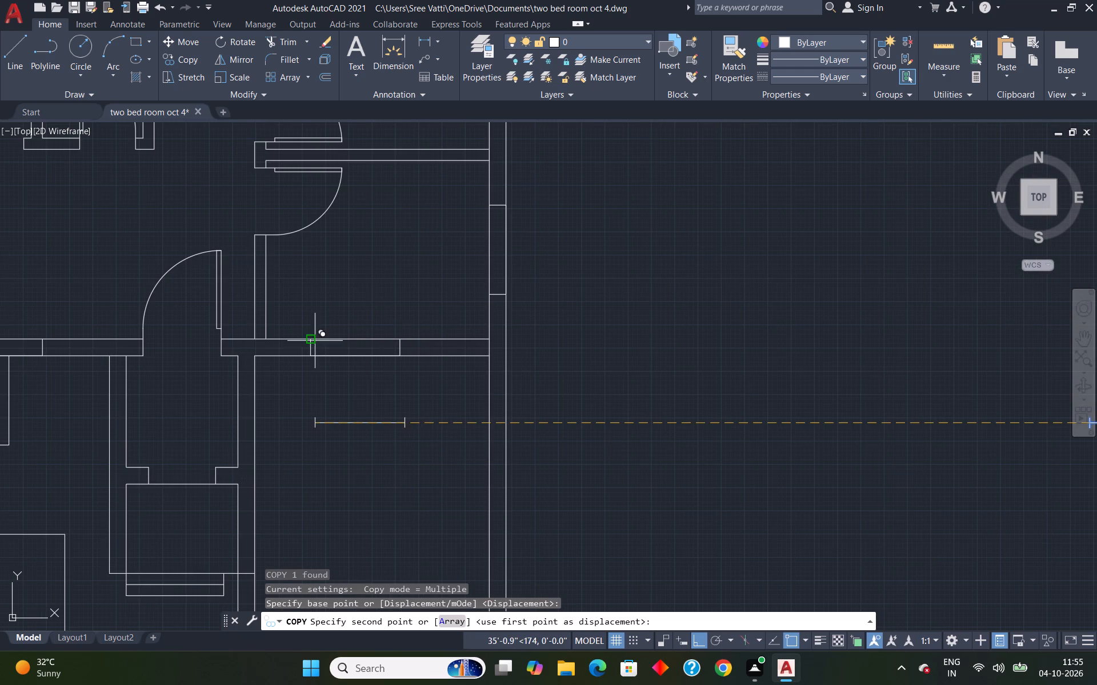
click(310, 346)
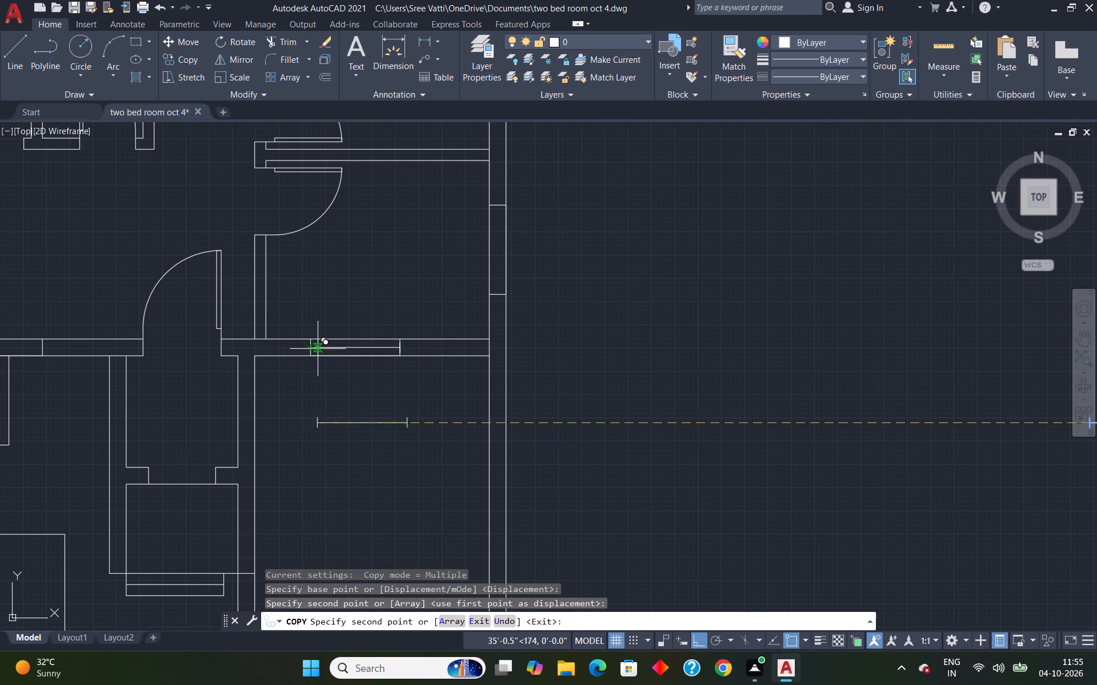
scroll(339, 355, down, 5)
scroll(368, 313, up, 4)
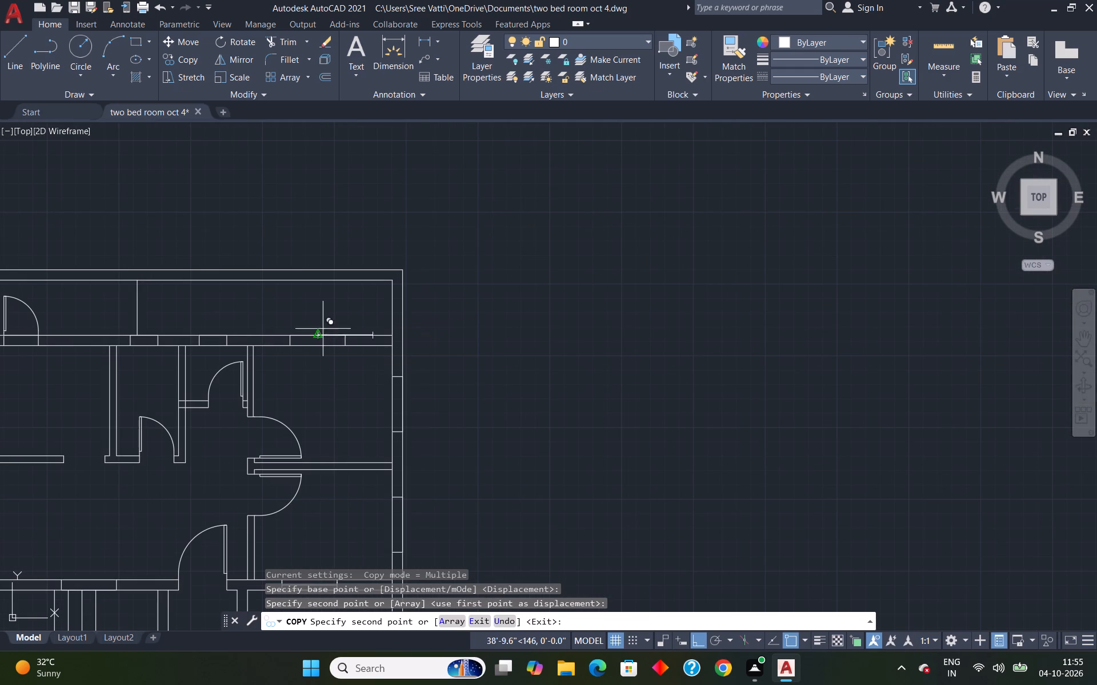
click(291, 339)
scroll(309, 341, down, 5)
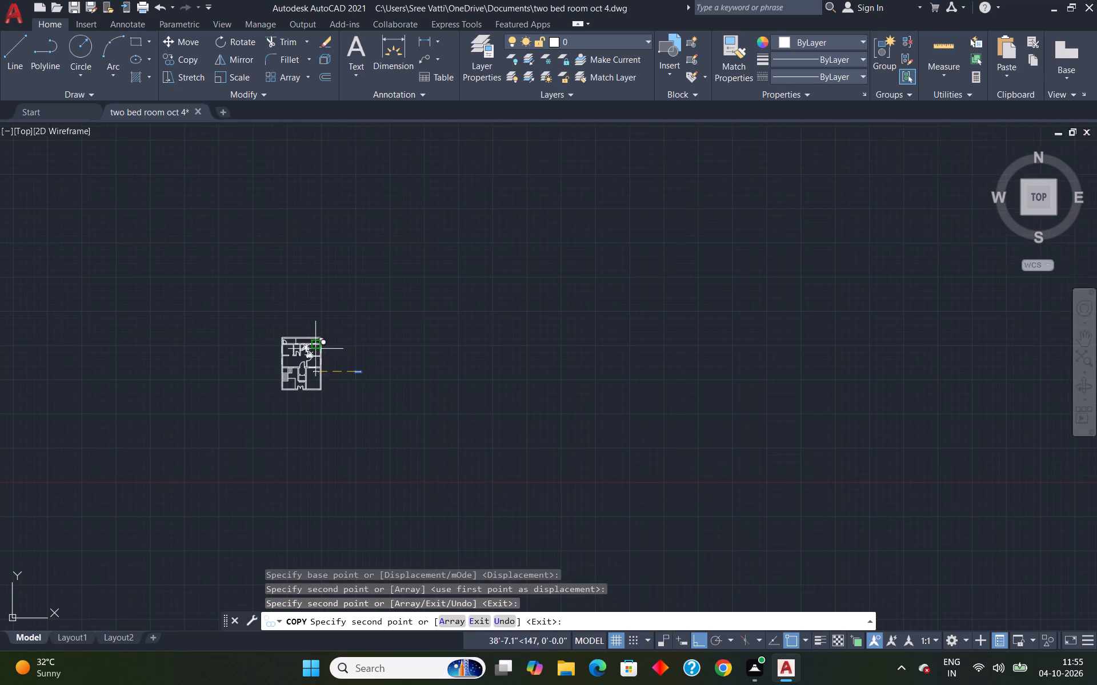
scroll(286, 368, up, 5)
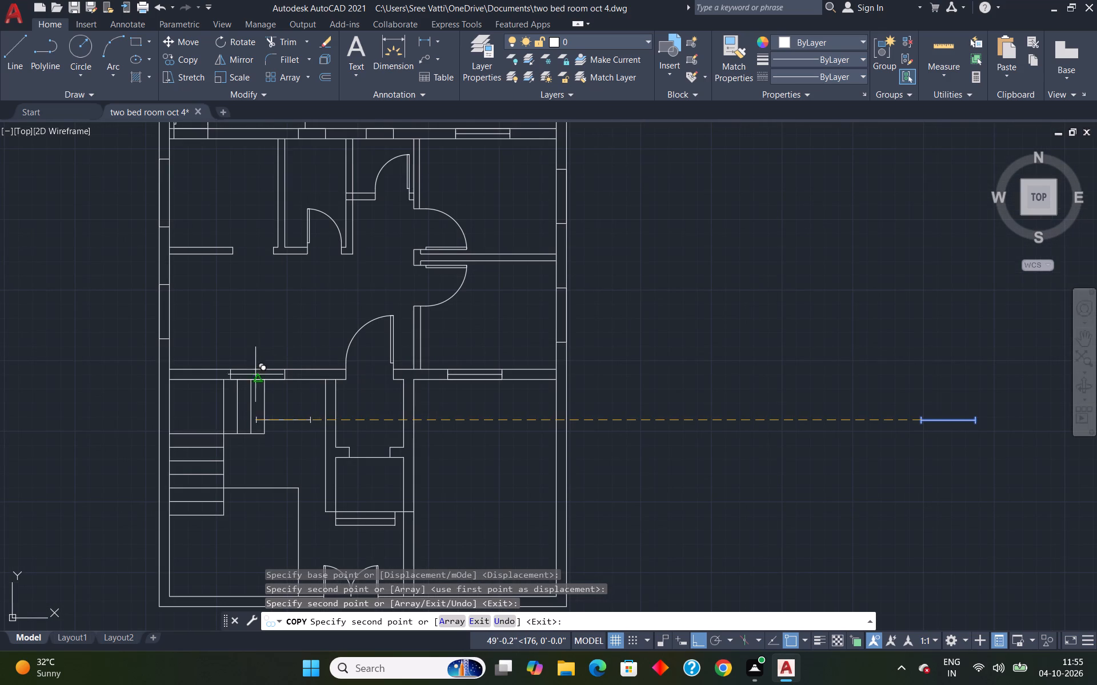
click(230, 373)
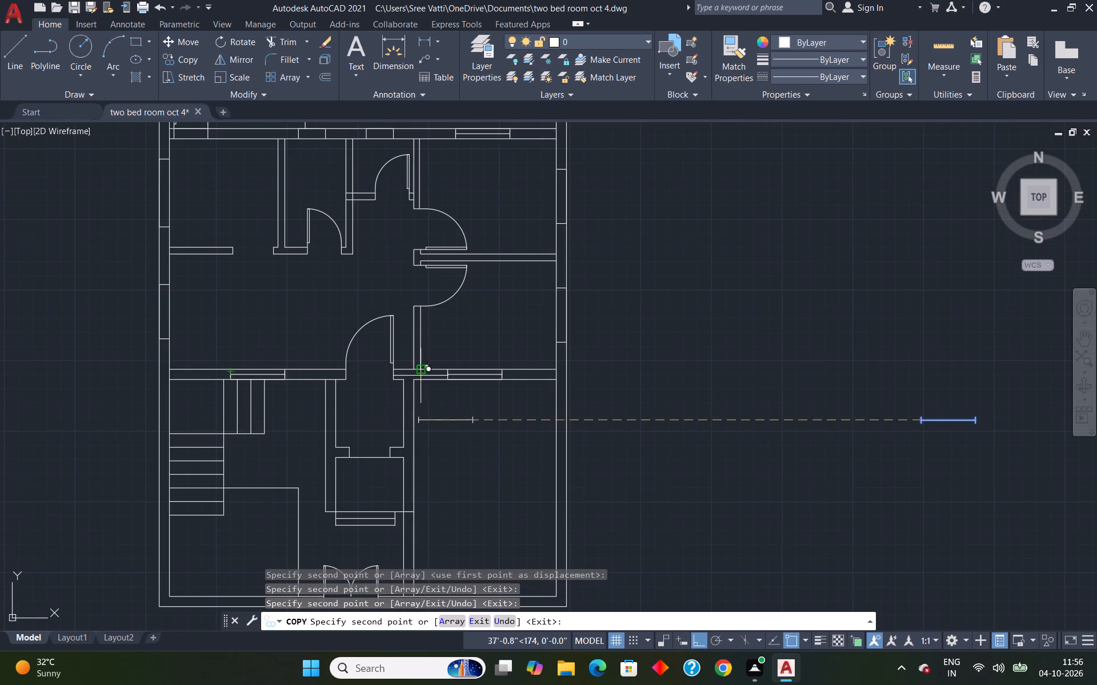
scroll(673, 267, down, 1)
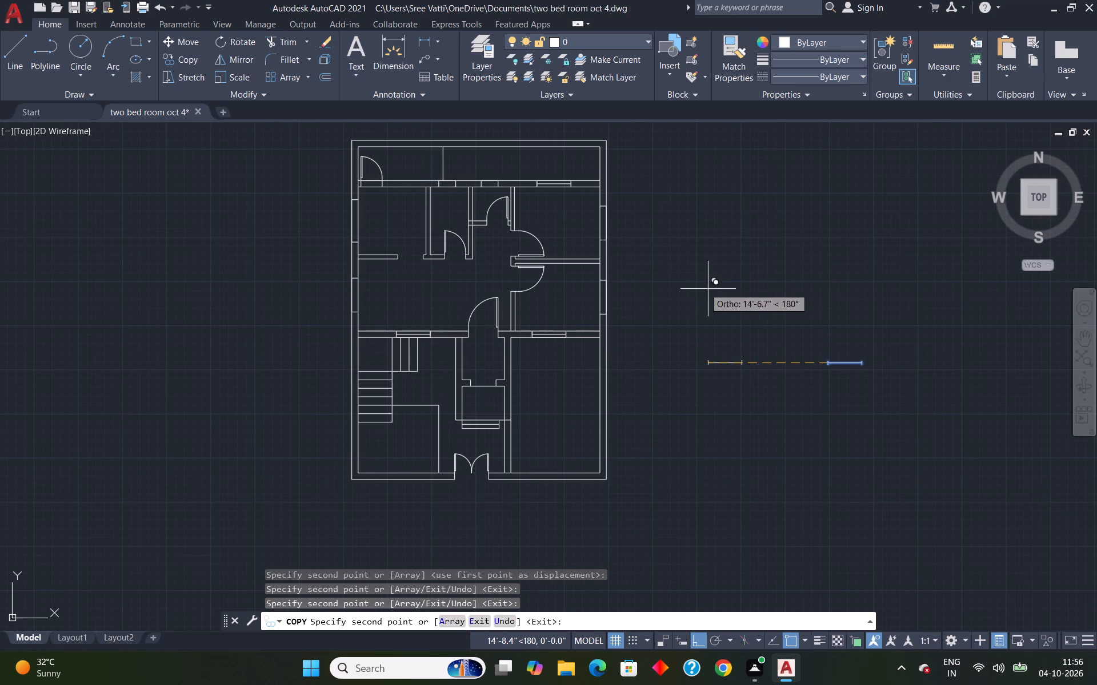
key(Escape)
Rotate the original window block about its right end so it stands vertically, extending upward from that end.
scroll(854, 366, up, 1)
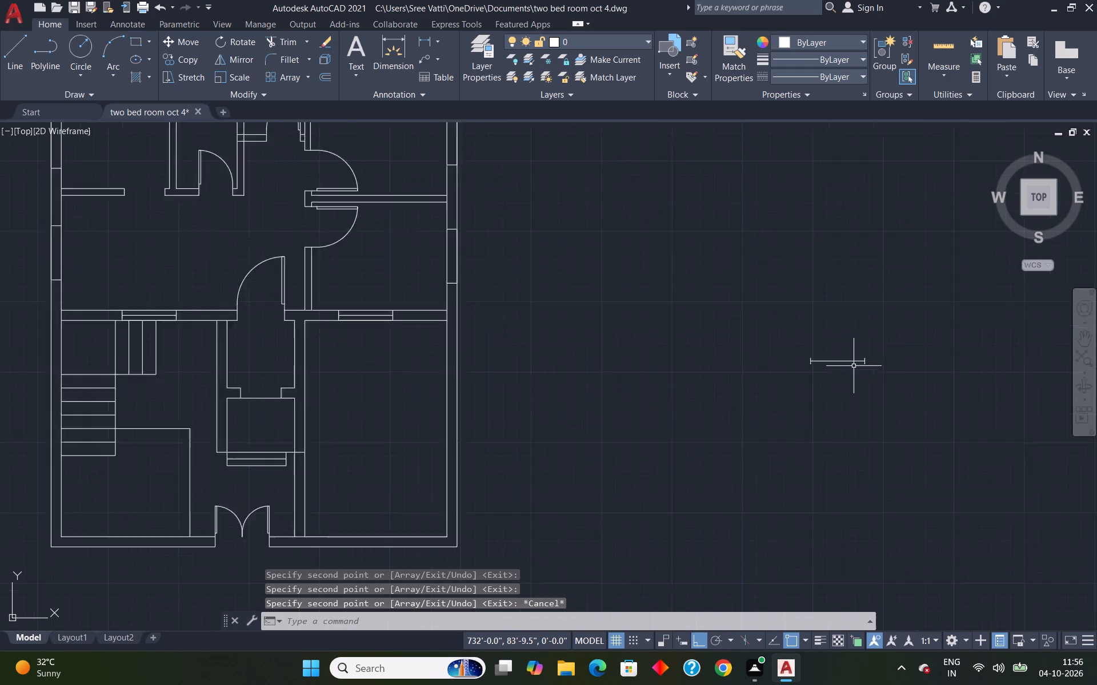
scroll(854, 366, up, 2)
click(796, 353)
key(r)
key(o)
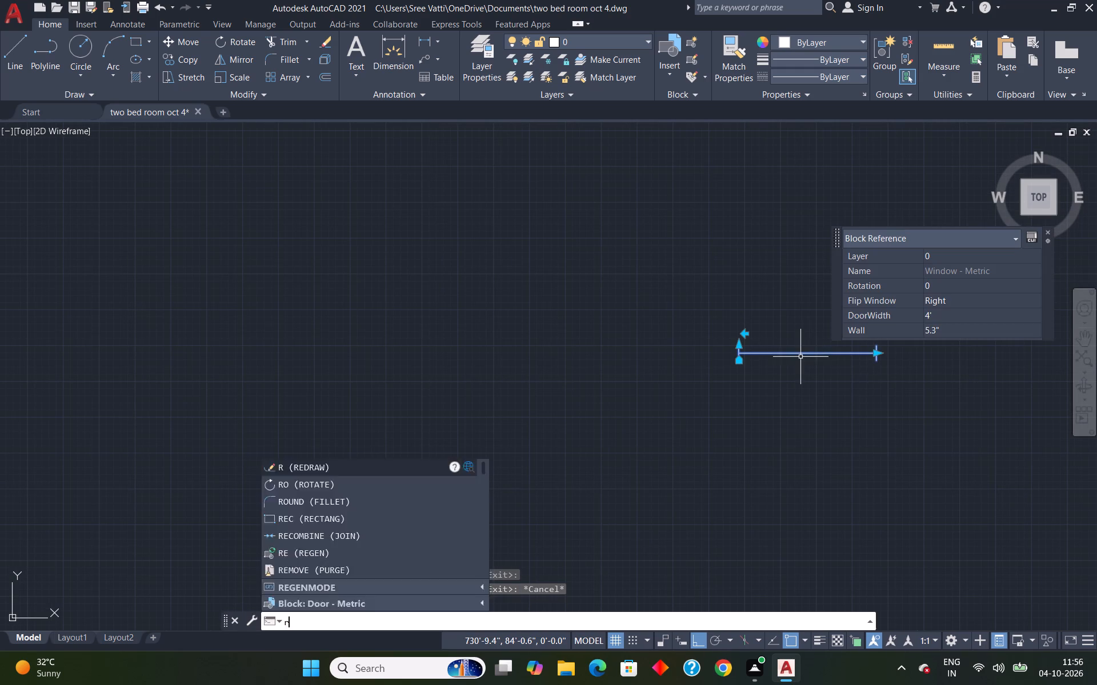
key(Return)
click(876, 354)
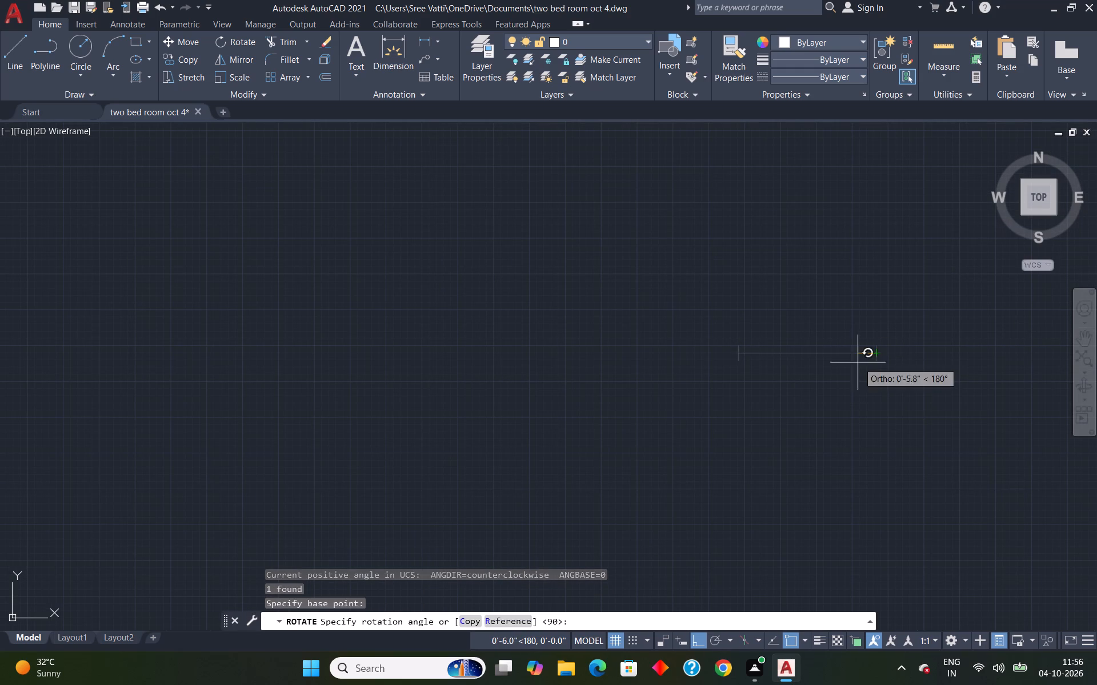
click(876, 485)
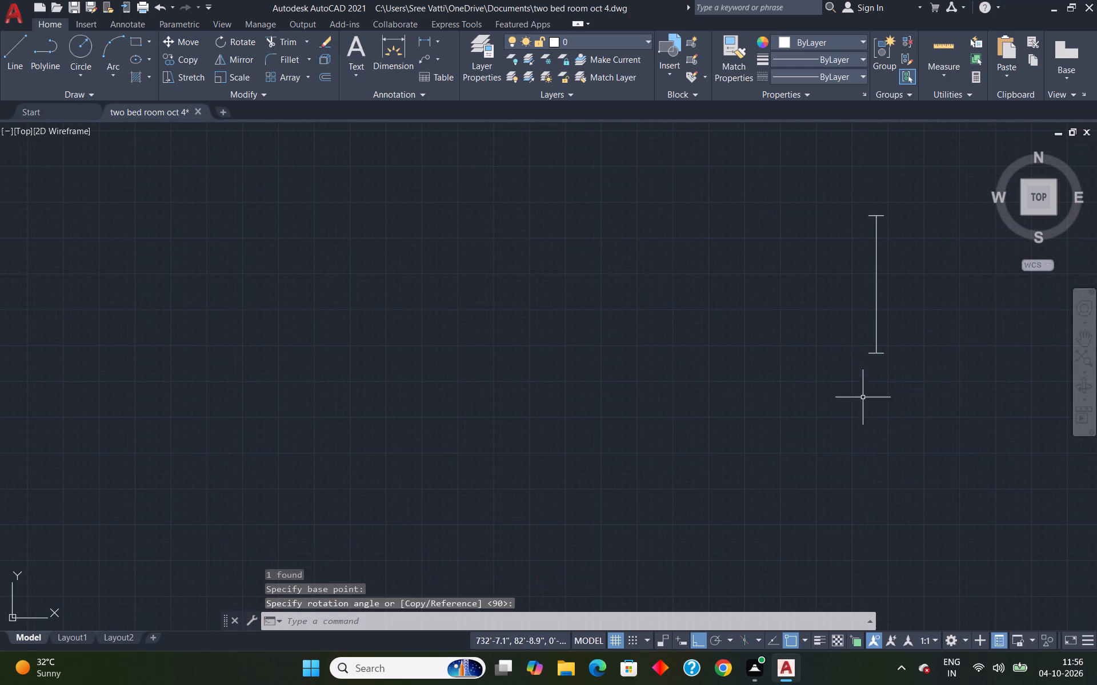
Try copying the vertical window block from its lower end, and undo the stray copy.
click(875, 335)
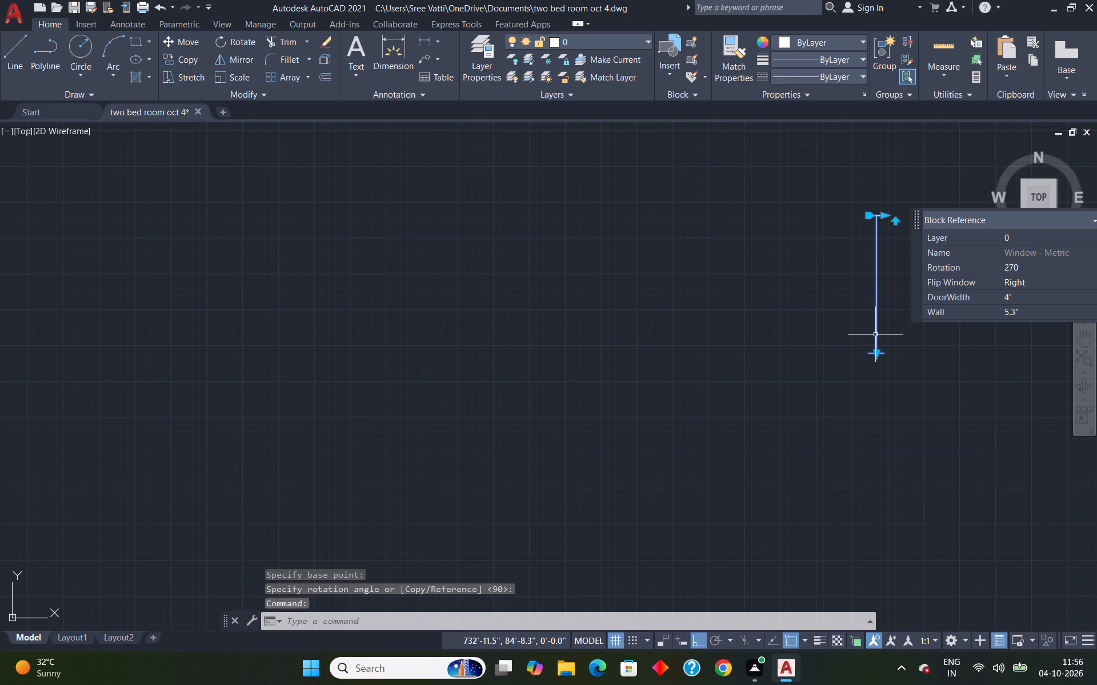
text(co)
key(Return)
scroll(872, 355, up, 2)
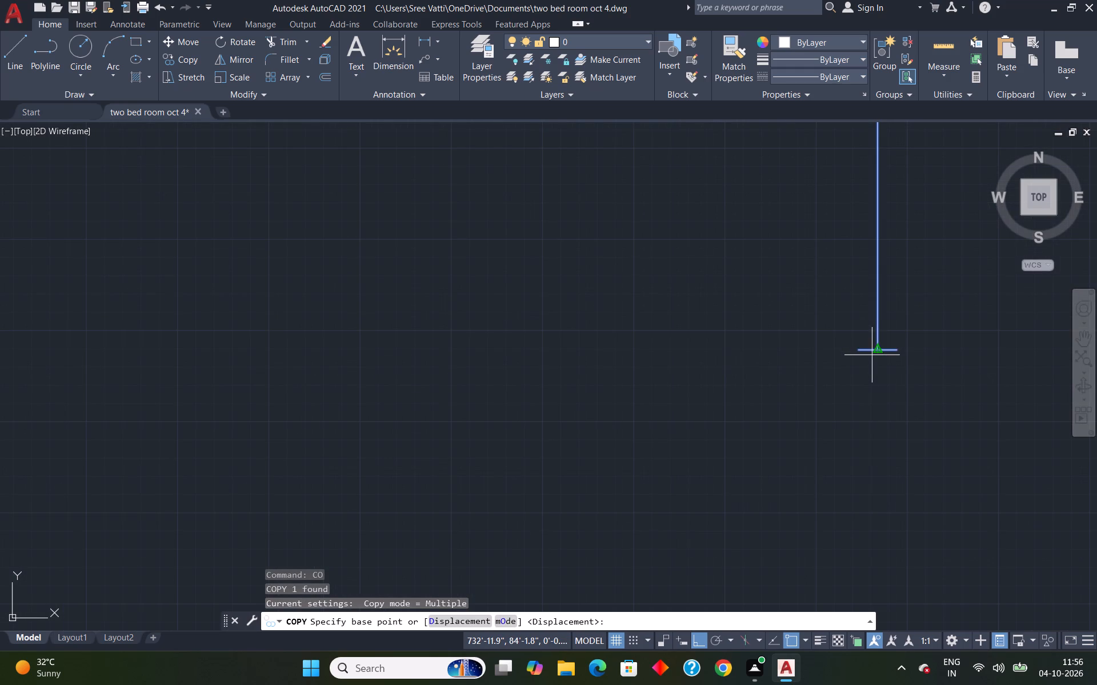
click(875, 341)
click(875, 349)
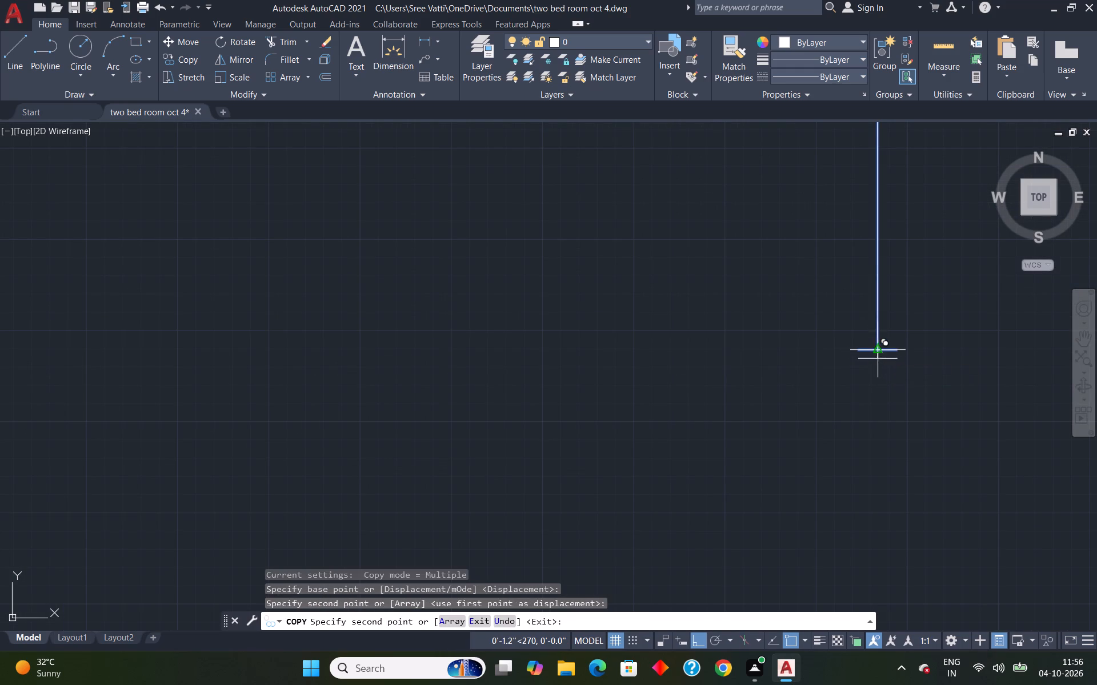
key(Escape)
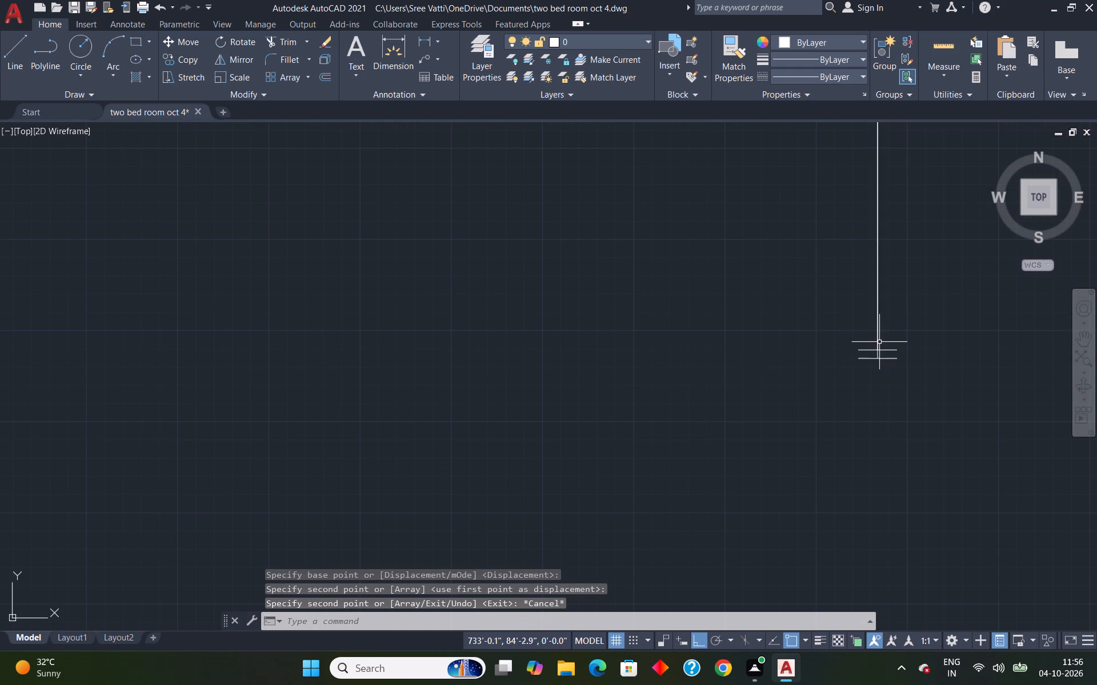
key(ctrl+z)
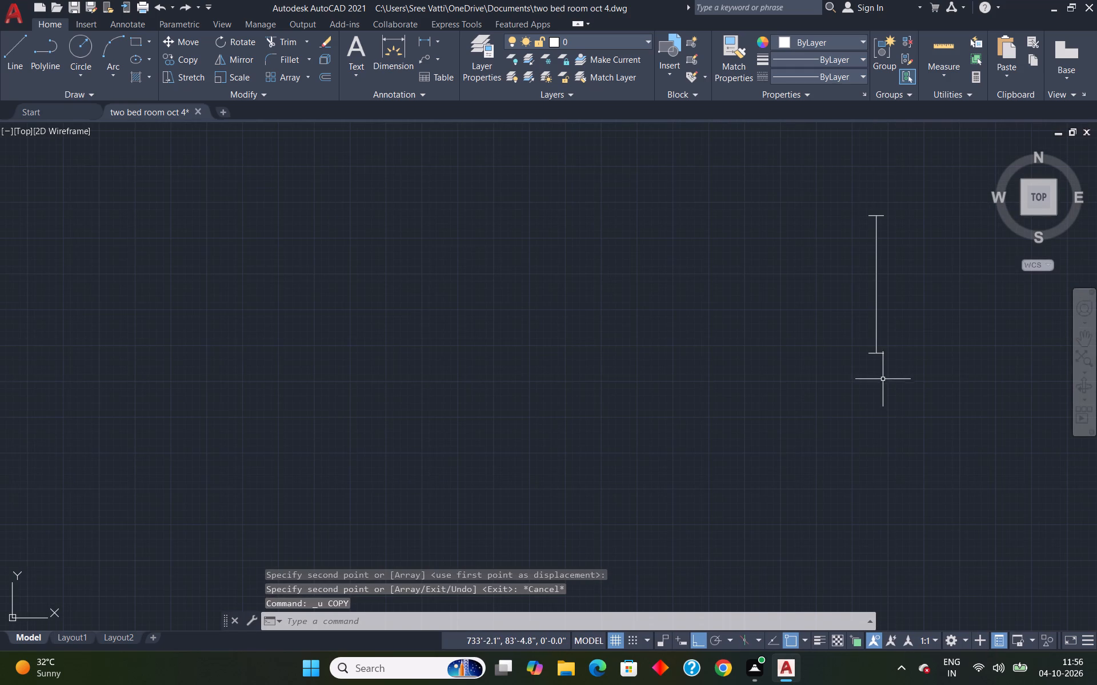
Copy the vertical window block from its lower end into both window openings of the east outer wall.
click(876, 349)
text(co)
key(Return)
scroll(868, 343, up, 5)
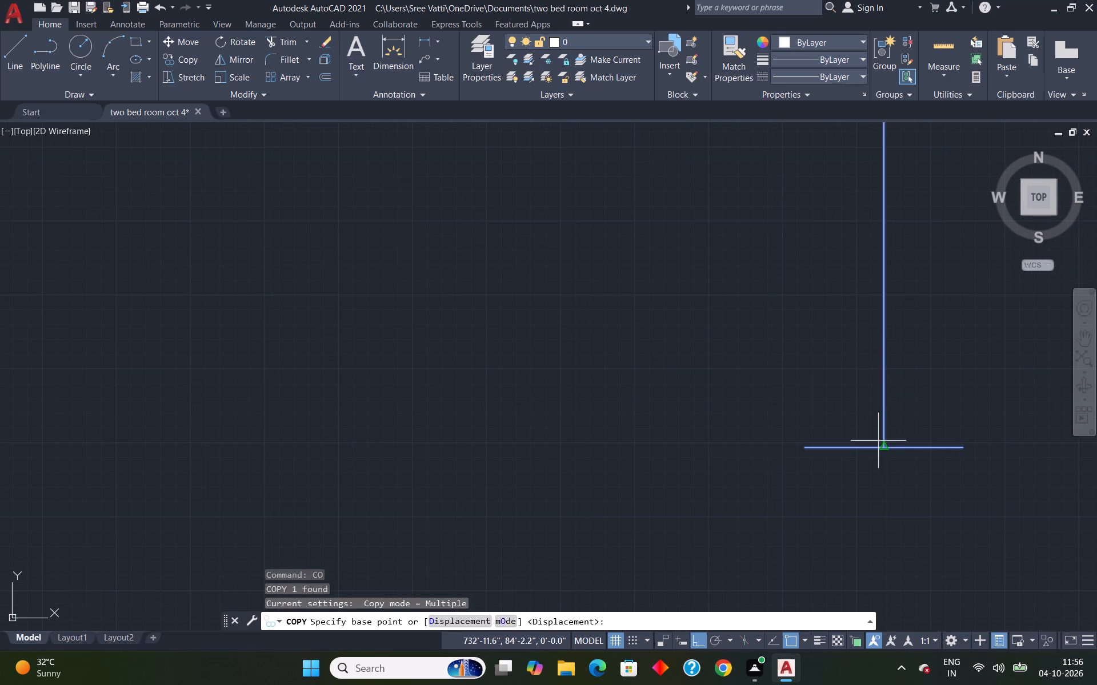
scroll(887, 444, up, 3)
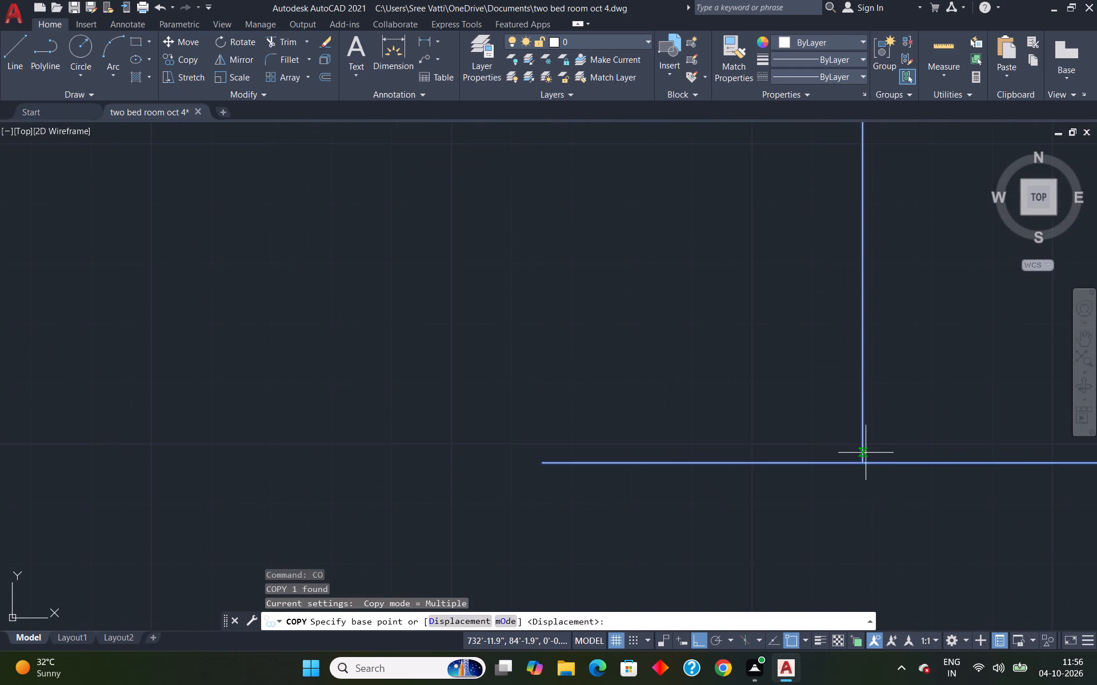
click(862, 458)
scroll(850, 420, down, 11)
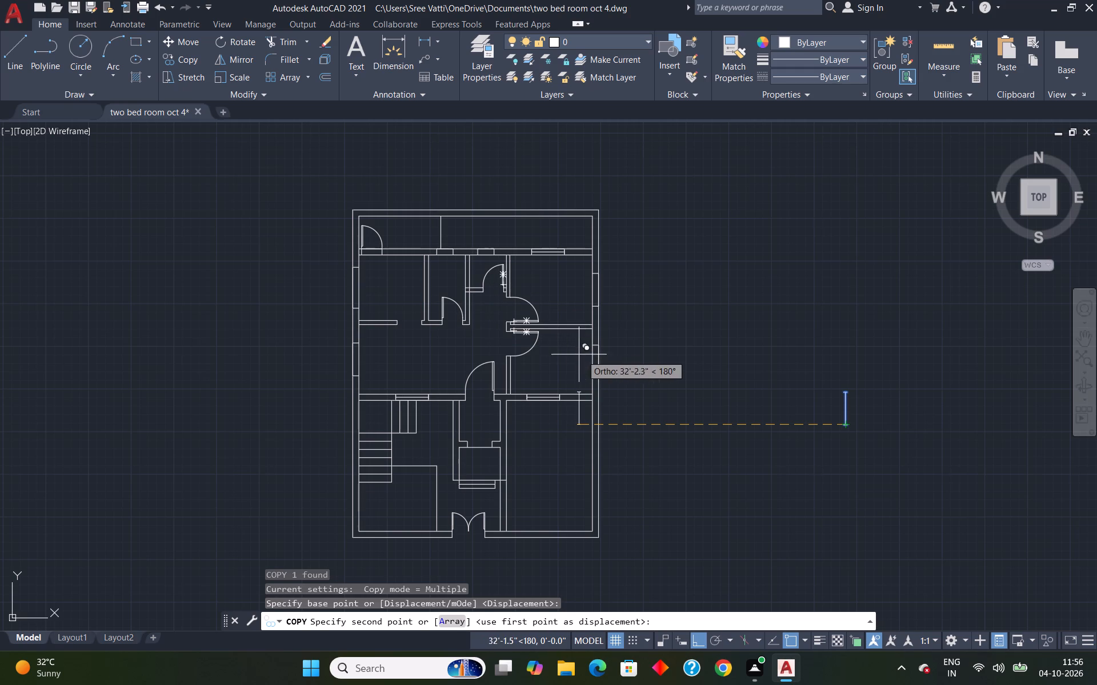
scroll(592, 360, up, 3)
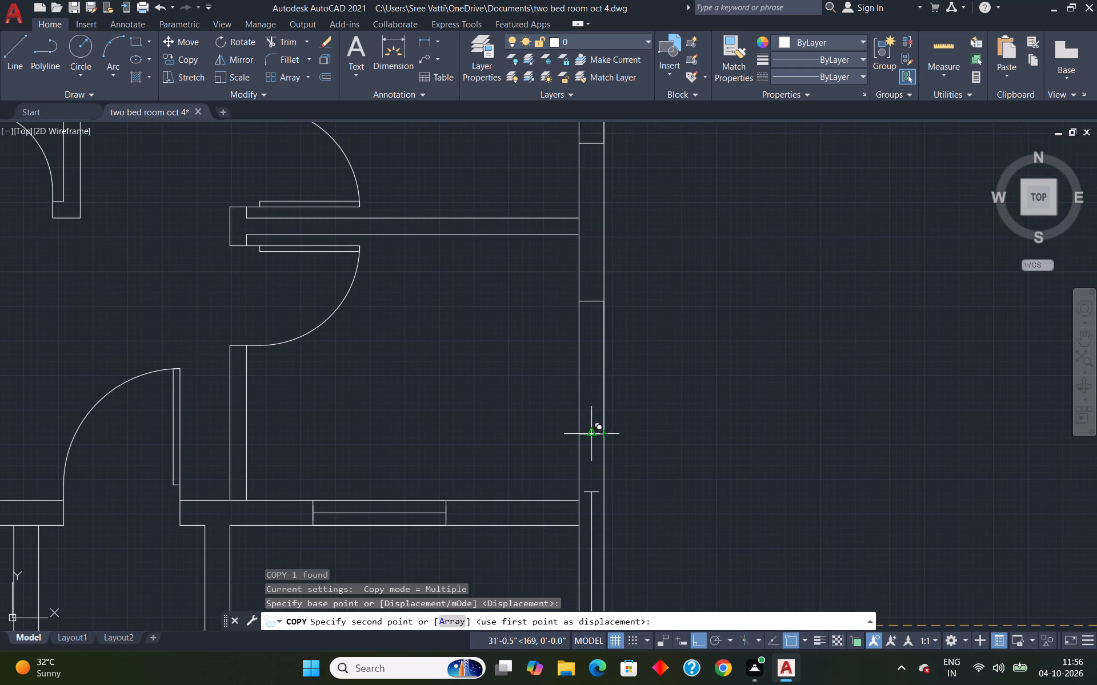
click(592, 432)
scroll(614, 191, down, 4)
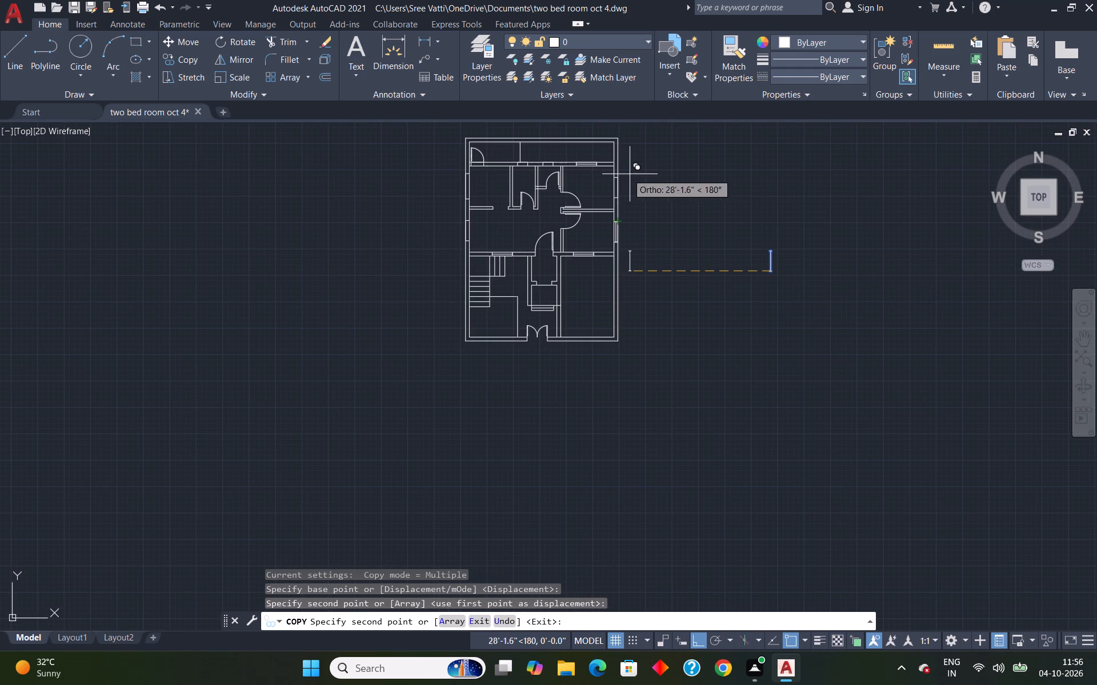
scroll(613, 183, up, 4)
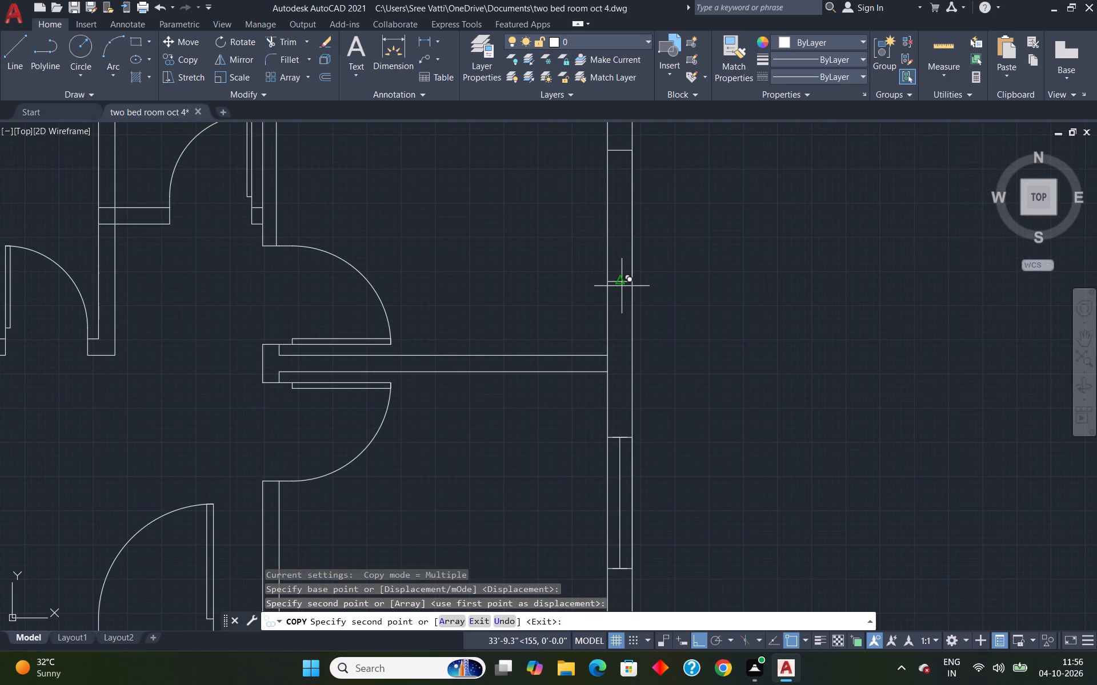
click(619, 285)
Copy the vertical window block into the west wall's southern opening and place a spare copy in the empty space west of the plan.
scroll(627, 289, down, 5)
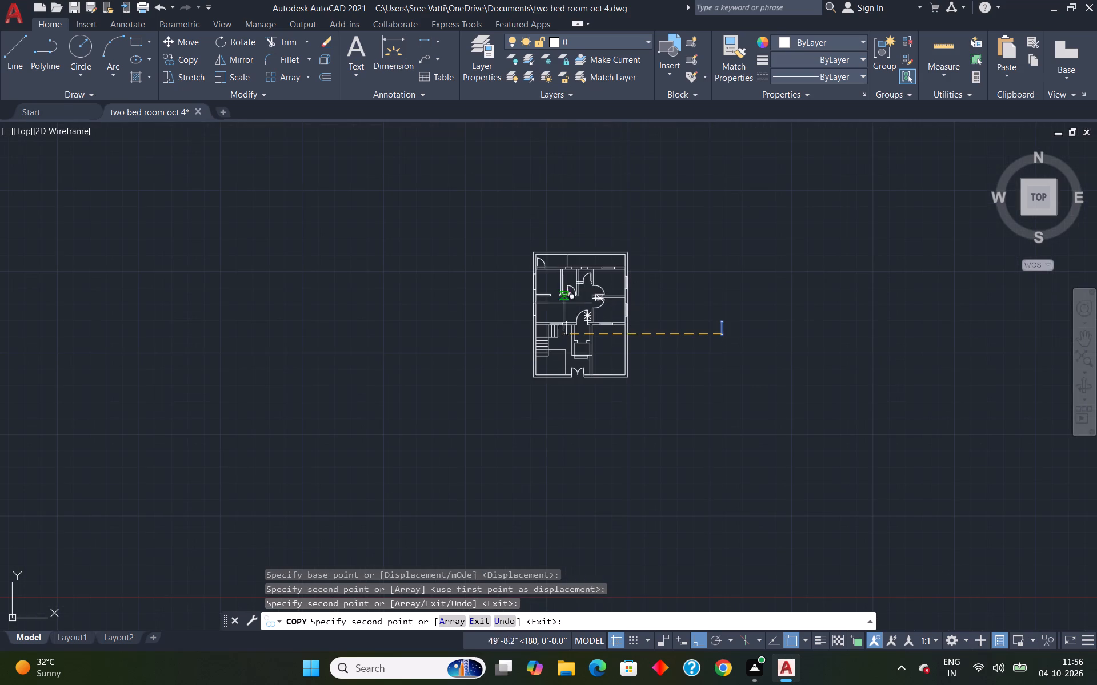
scroll(538, 285, up, 3)
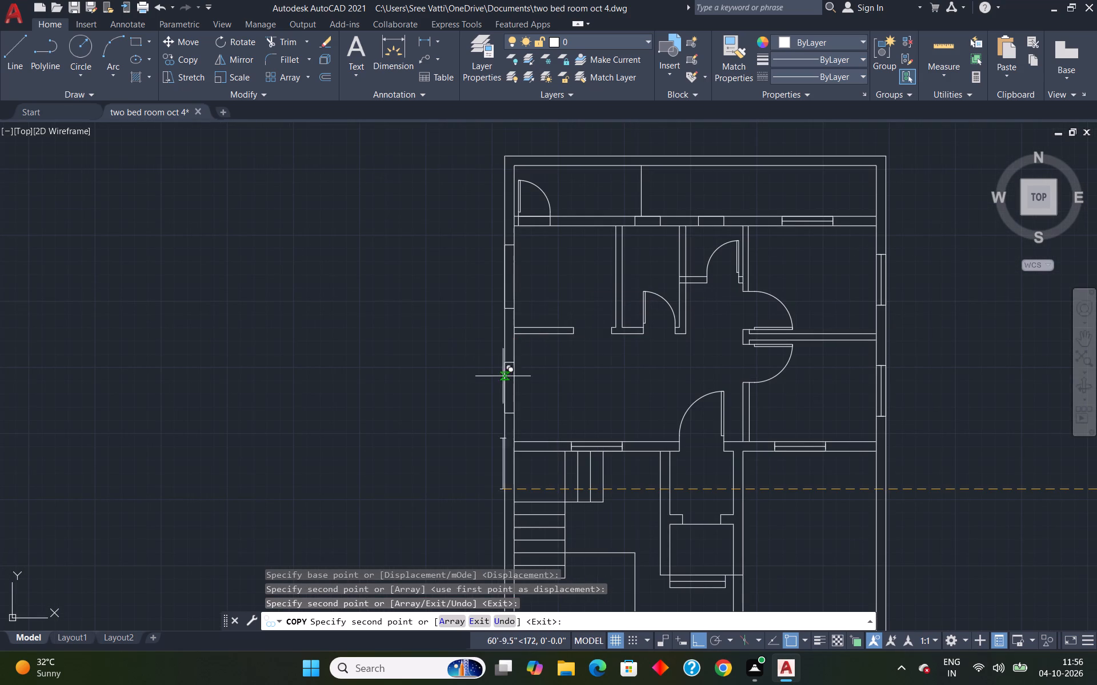
scroll(509, 412, up, 4)
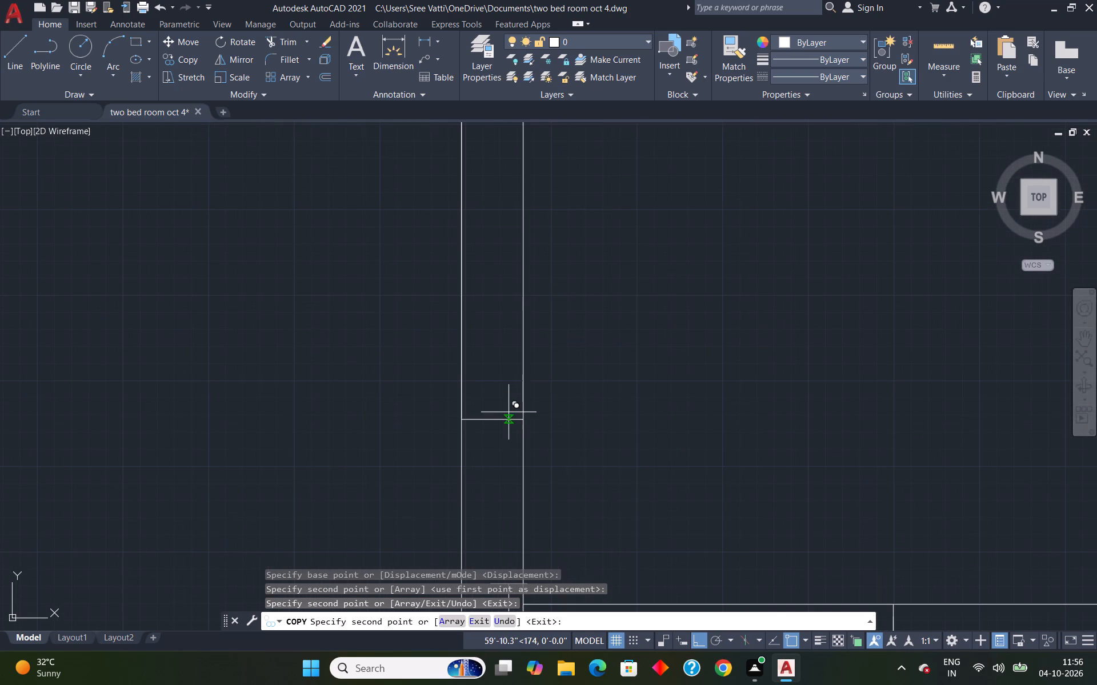
click(492, 413)
scroll(494, 411, down, 4)
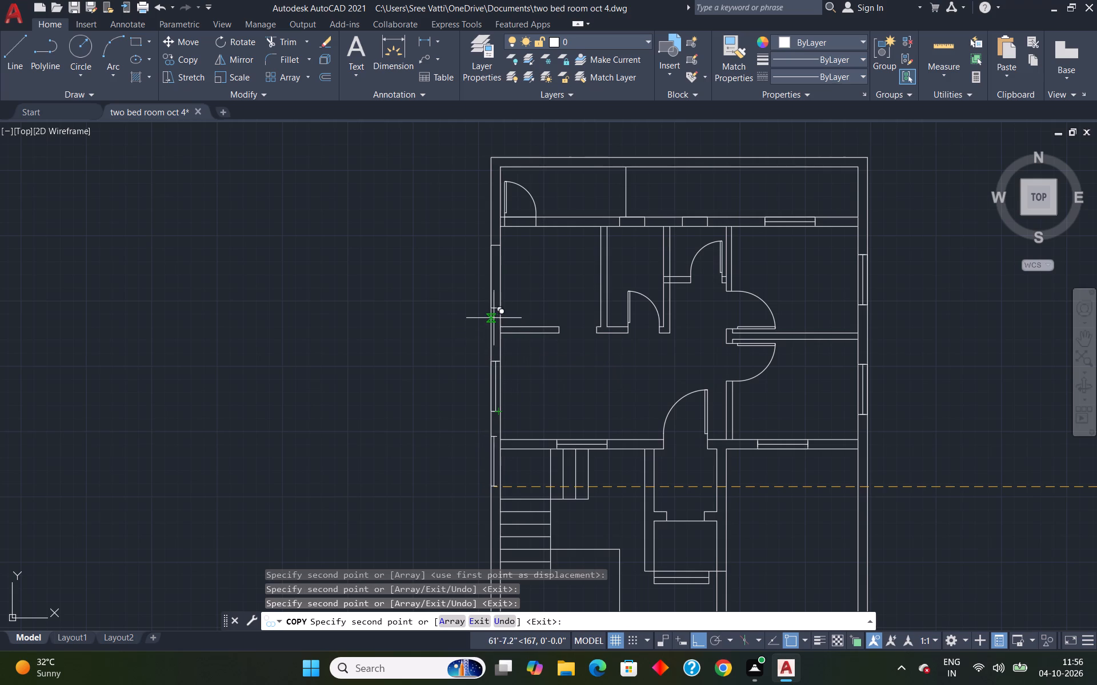
click(416, 276)
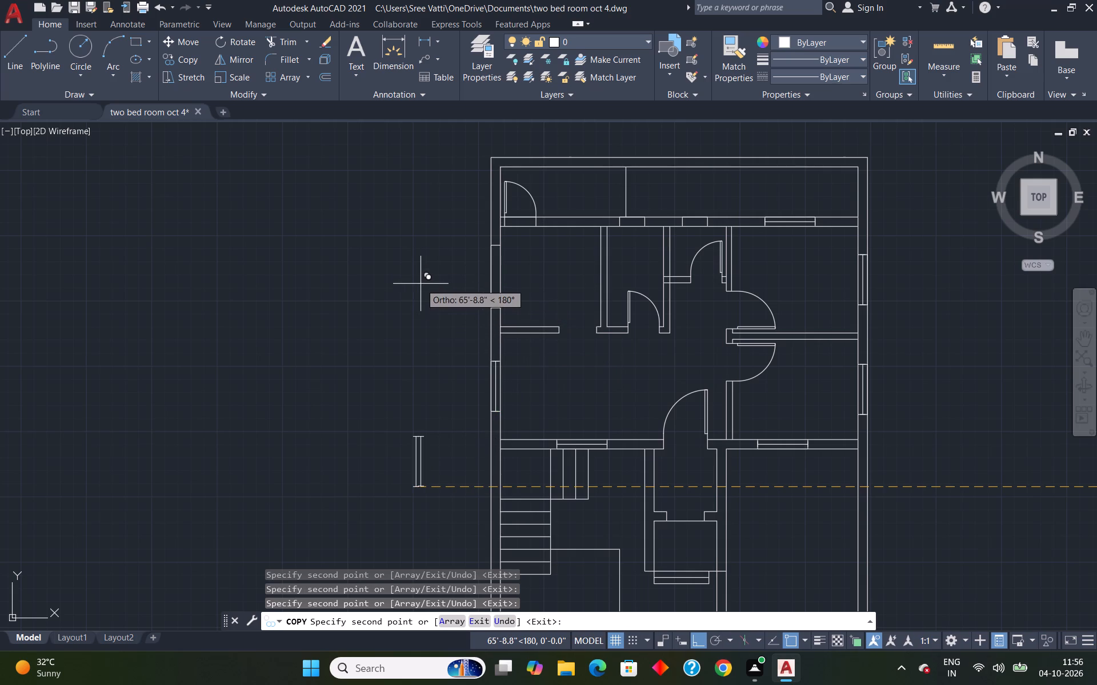
key(Escape)
Scale the spare vertical window block west of the plan from its lower end, by reference to its full length, to 5'.
scroll(399, 466, up, 3)
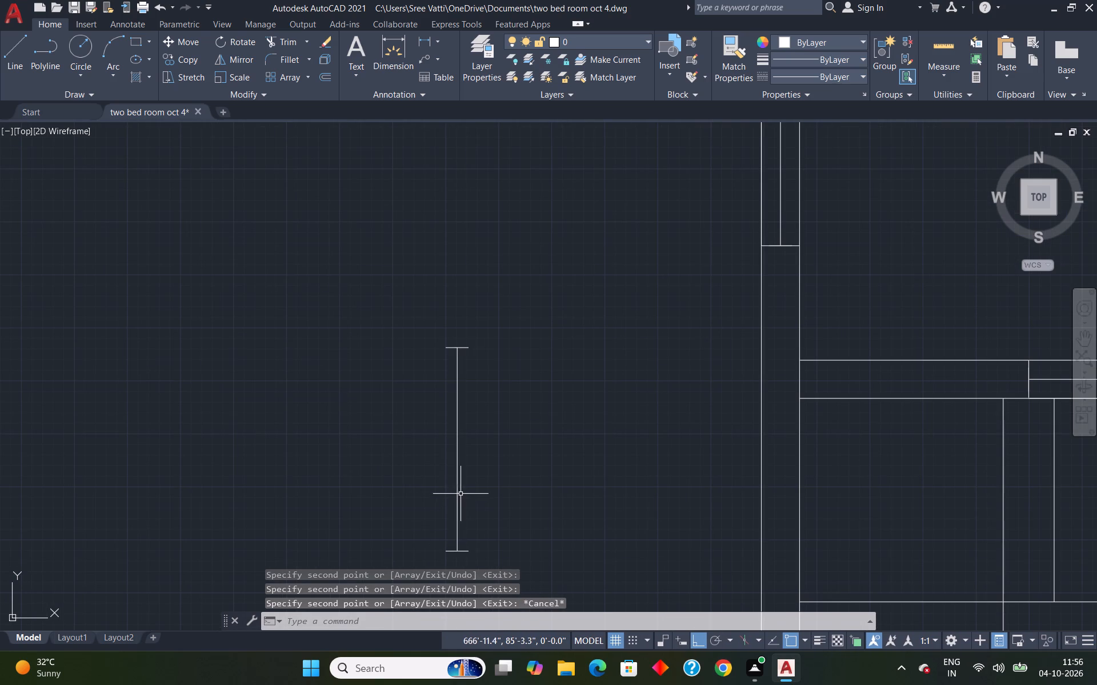
click(457, 475)
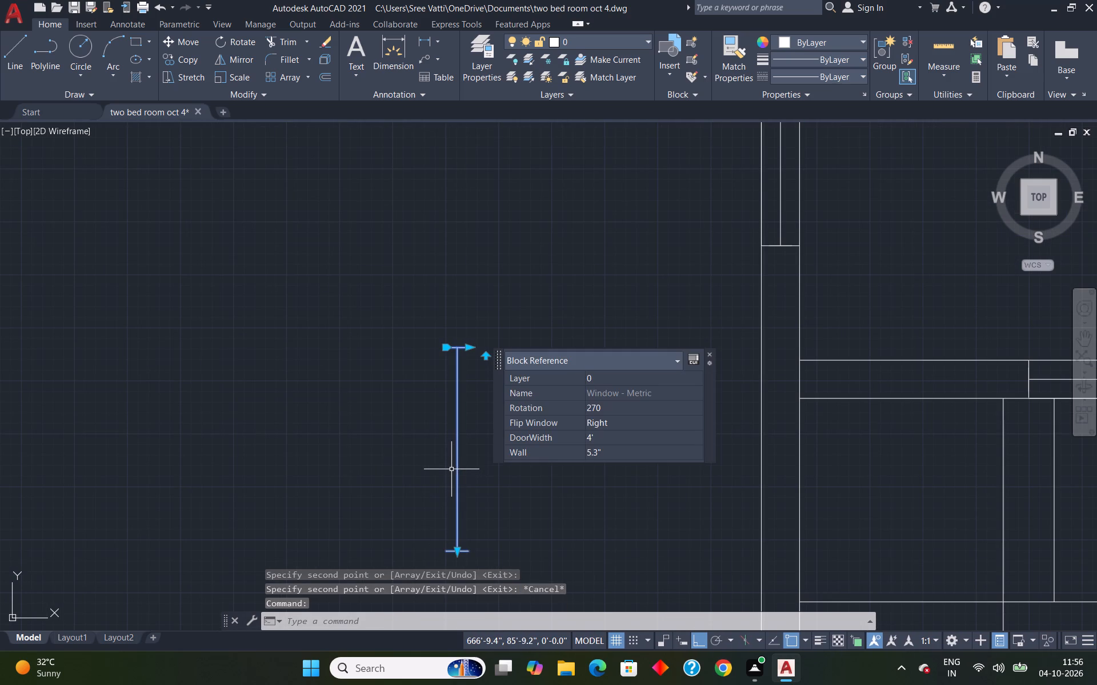
key(s)
key(c)
key(Return)
scroll(461, 565, up, 3)
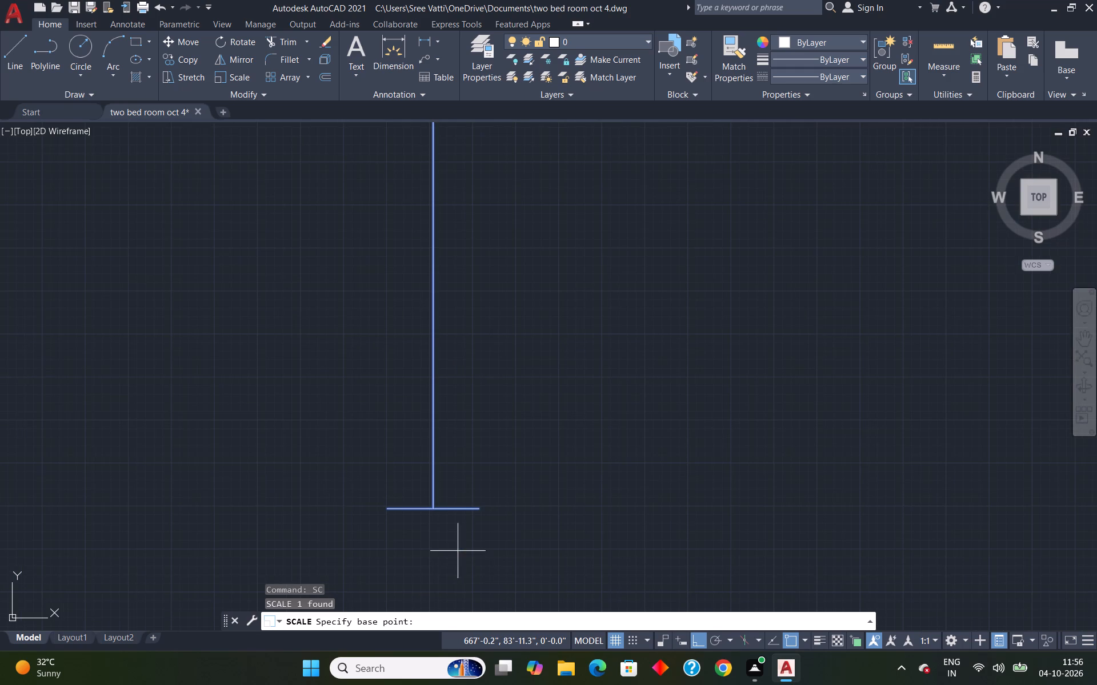
click(435, 510)
key(r)
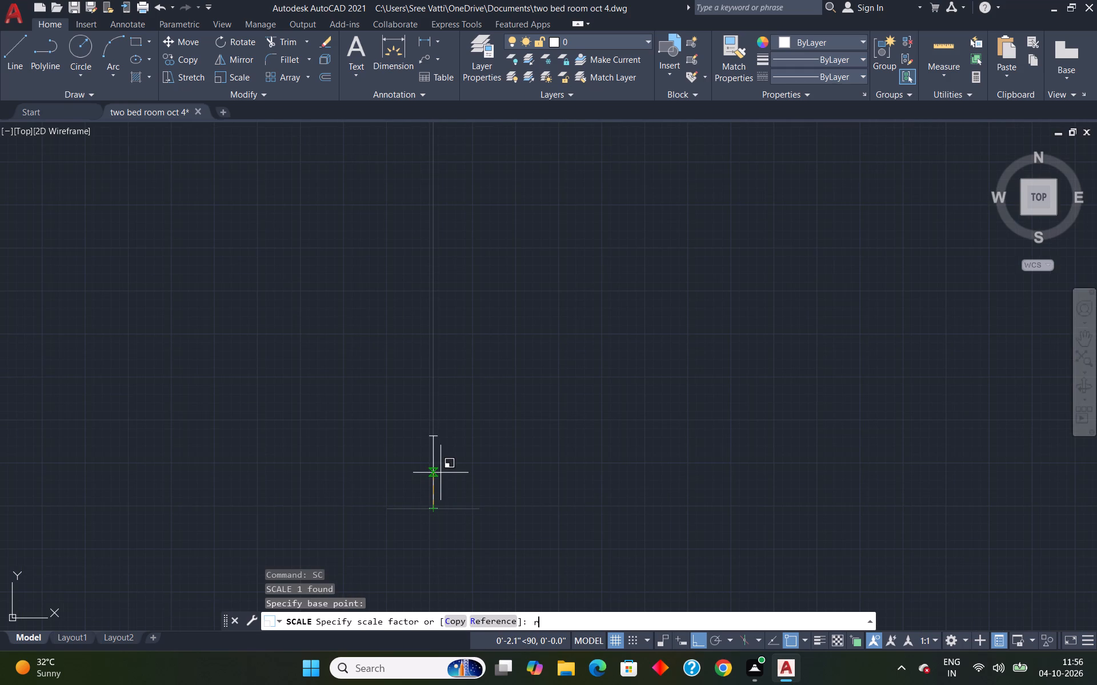
key(Return)
click(430, 511)
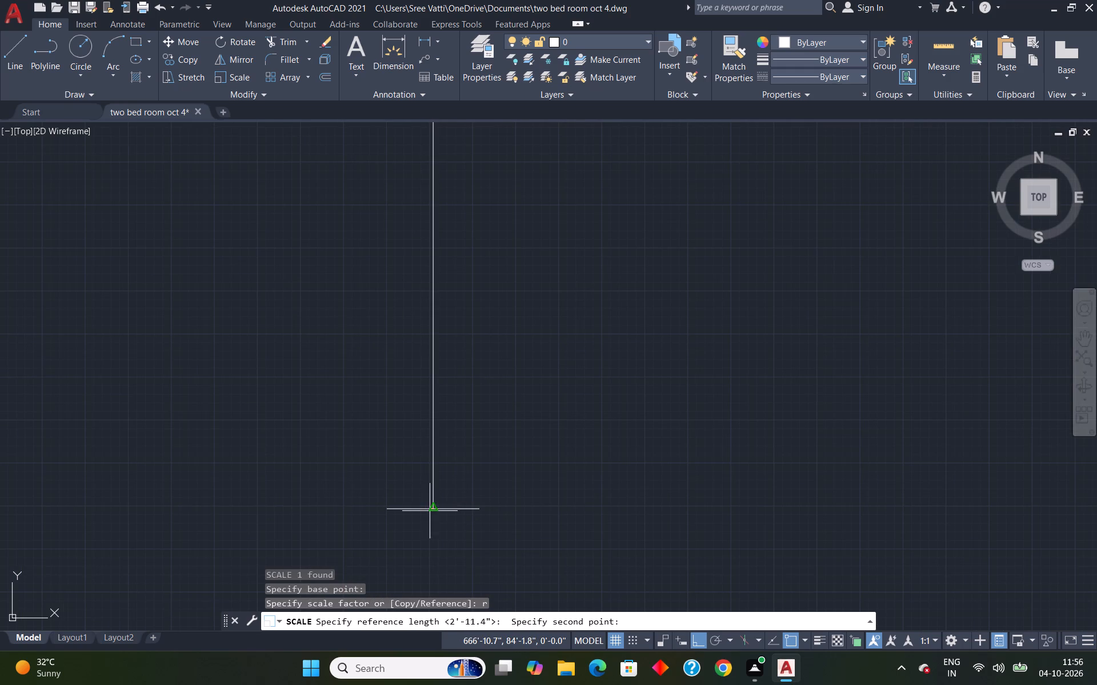
scroll(447, 377, down, 3)
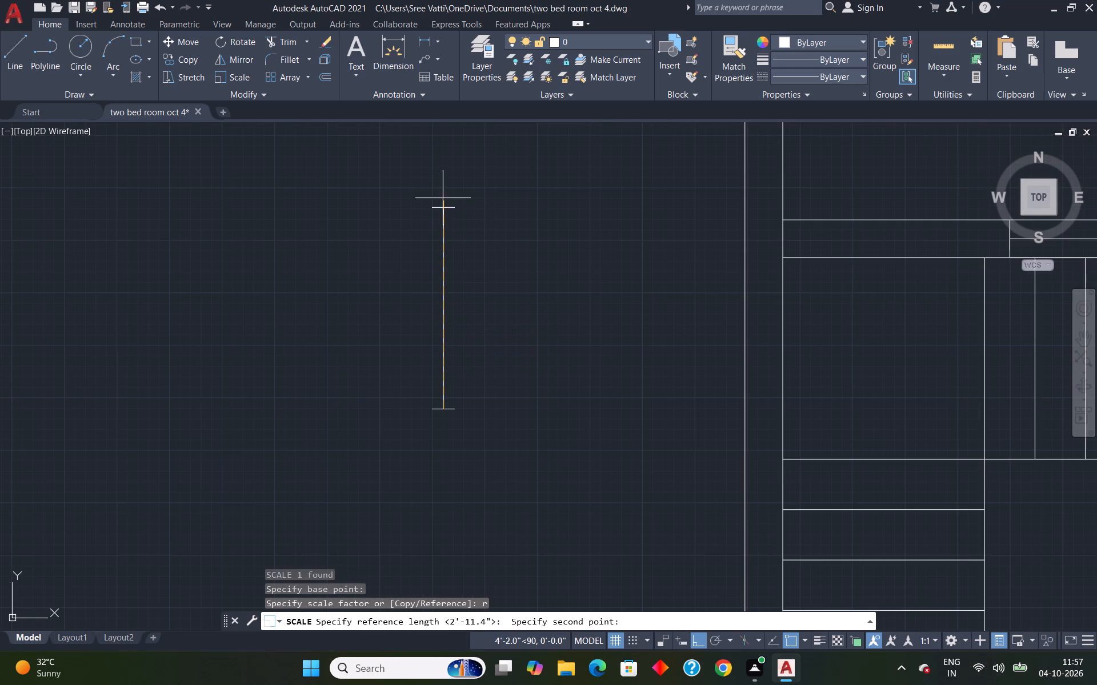
click(442, 210)
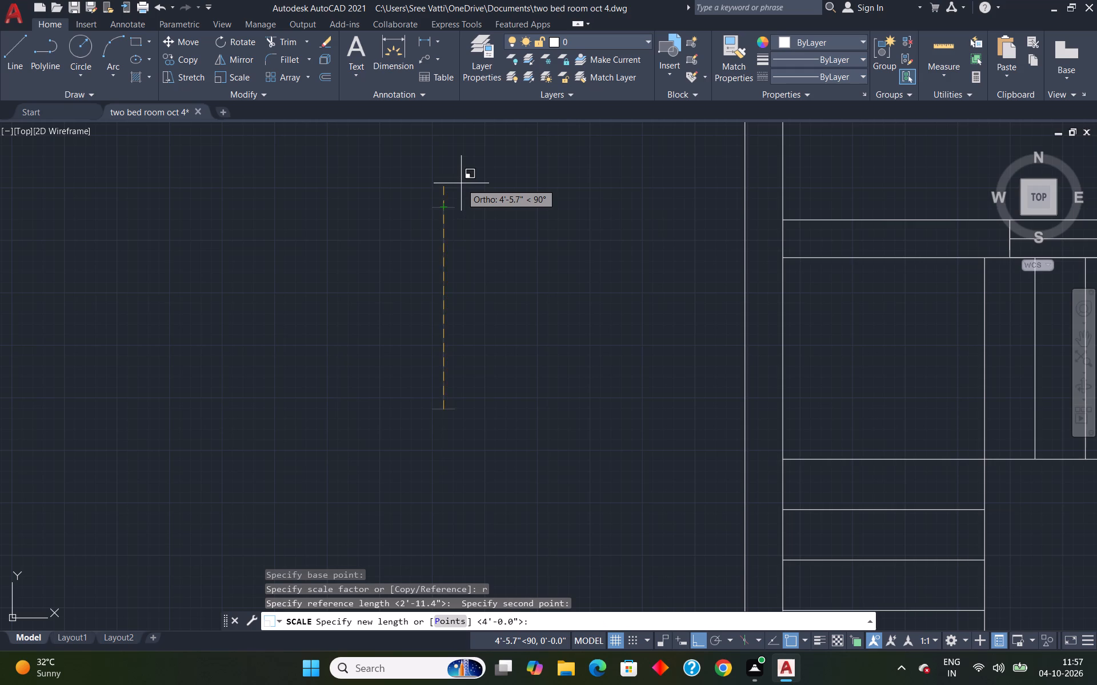
text(5')
key(Return)
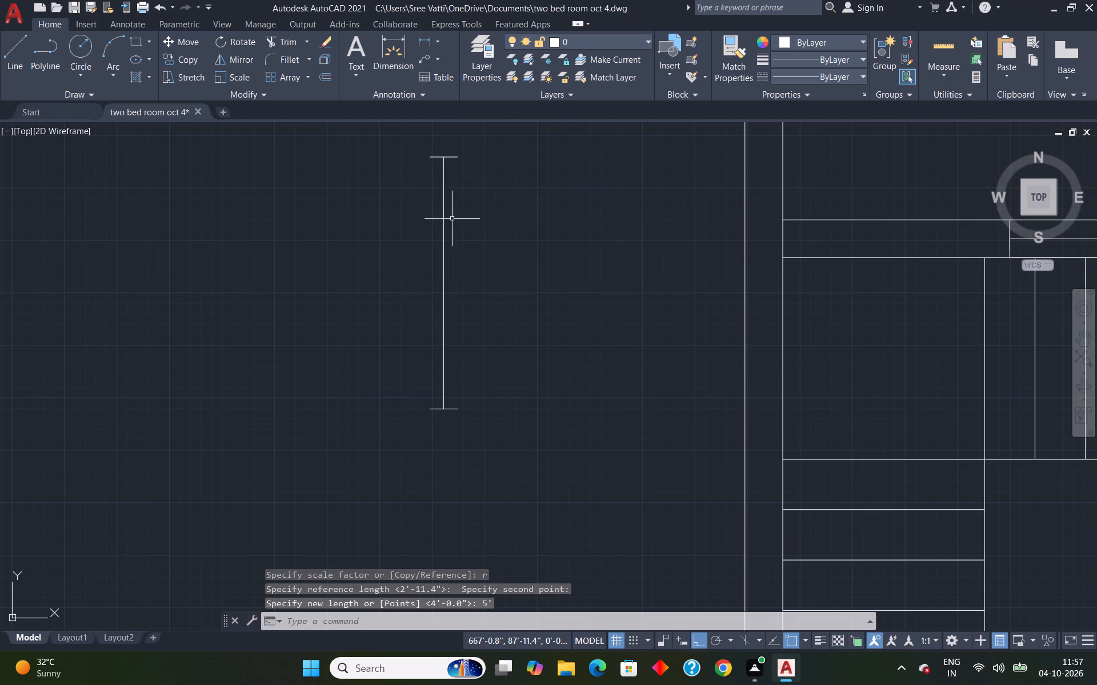
Move the enlarged window block by its lower end into the northern window opening of the west outer wall.
click(443, 229)
key(m)
key(Return)
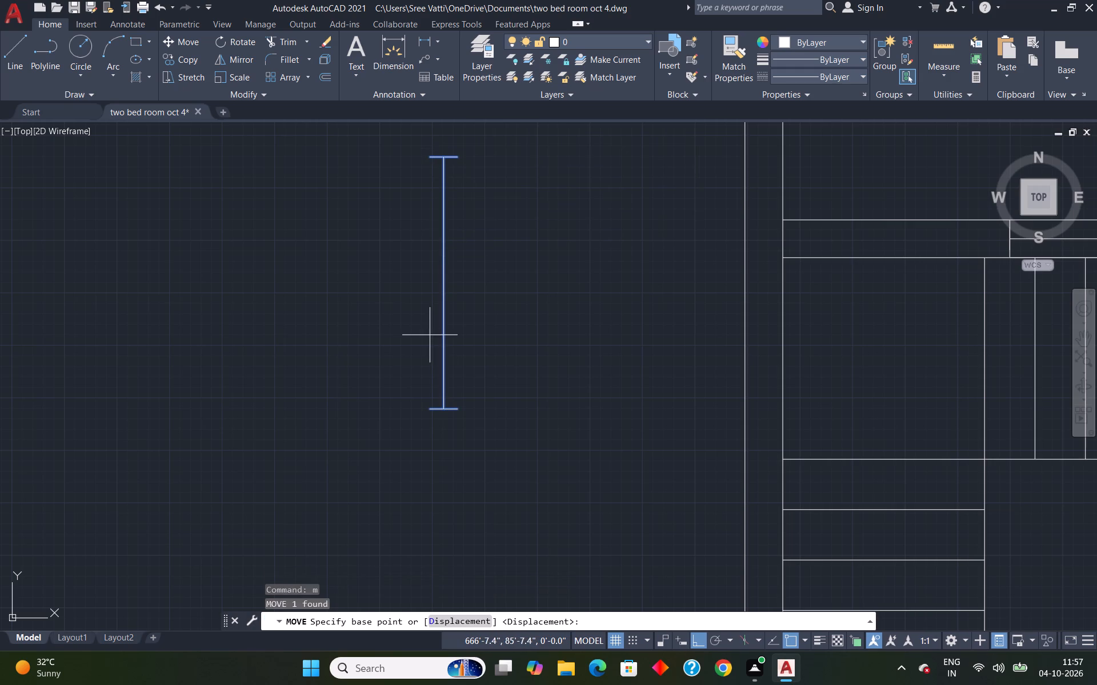
click(442, 413)
scroll(526, 320, down, 7)
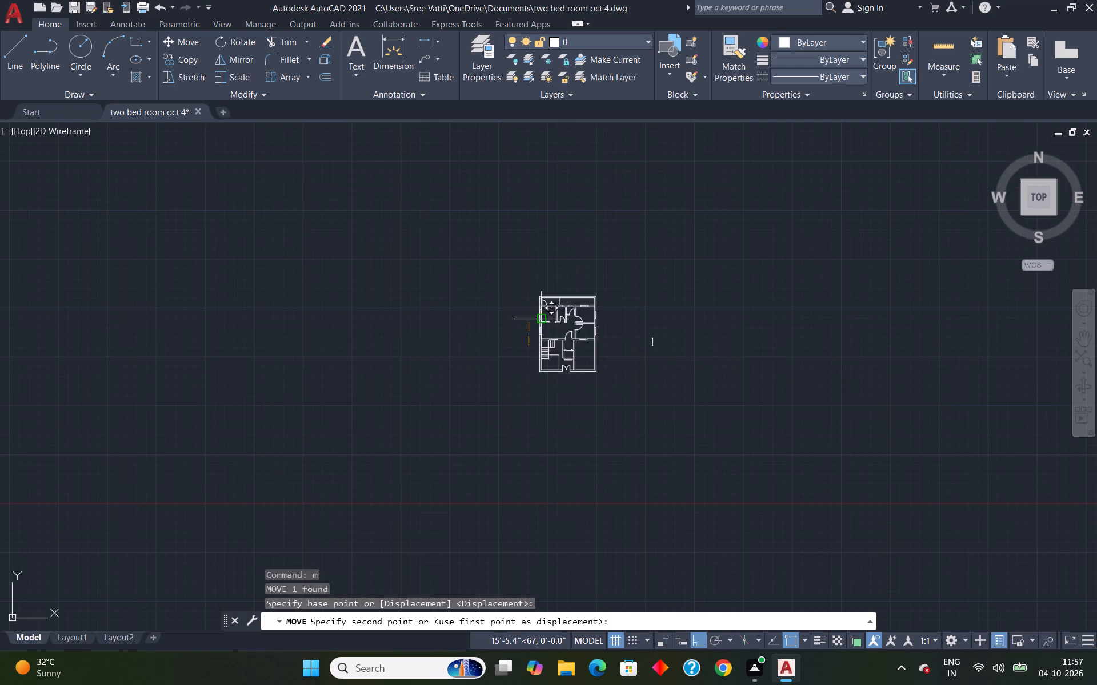
scroll(549, 316, up, 4)
click(481, 332)
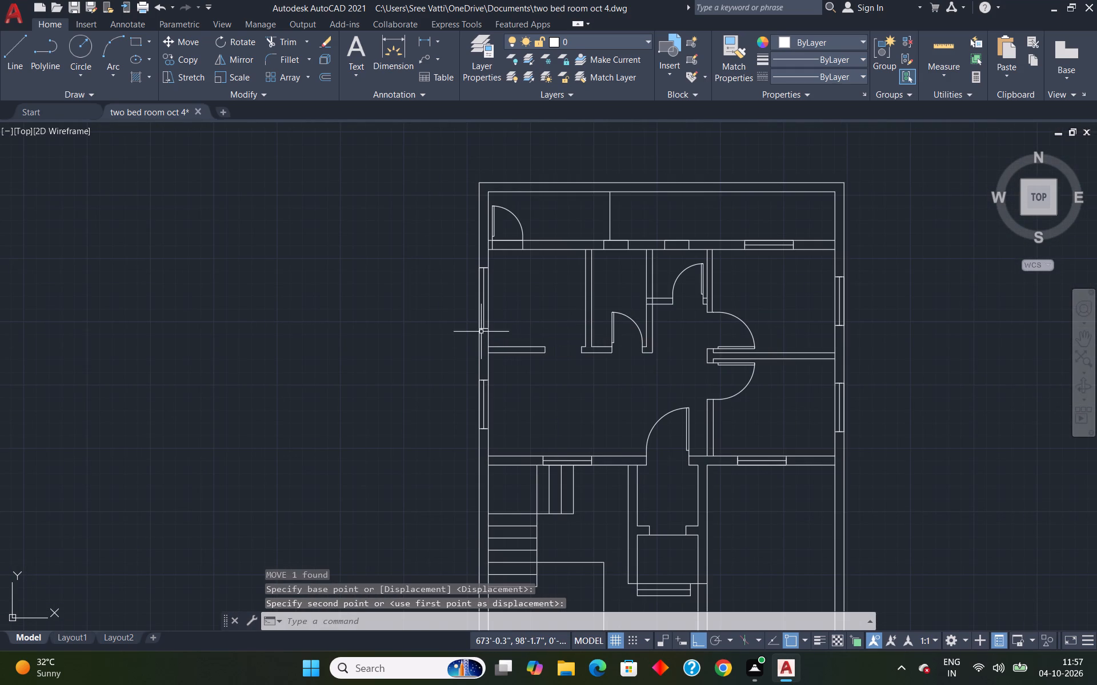
key(Escape)
Examine the whole floor plan, checking the window blocks in the wall openings and the areas around the stairs and main entrance.
scroll(515, 344, down, 2)
scroll(527, 349, up, 2)
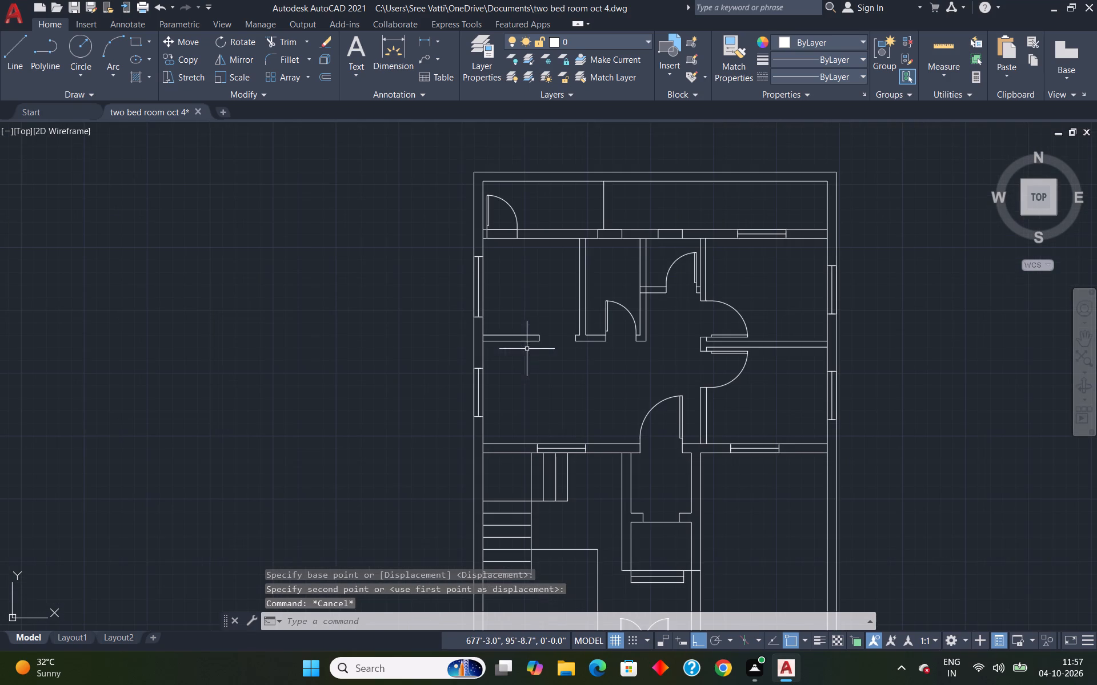
scroll(533, 356, down, 4)
scroll(533, 421, up, 4)
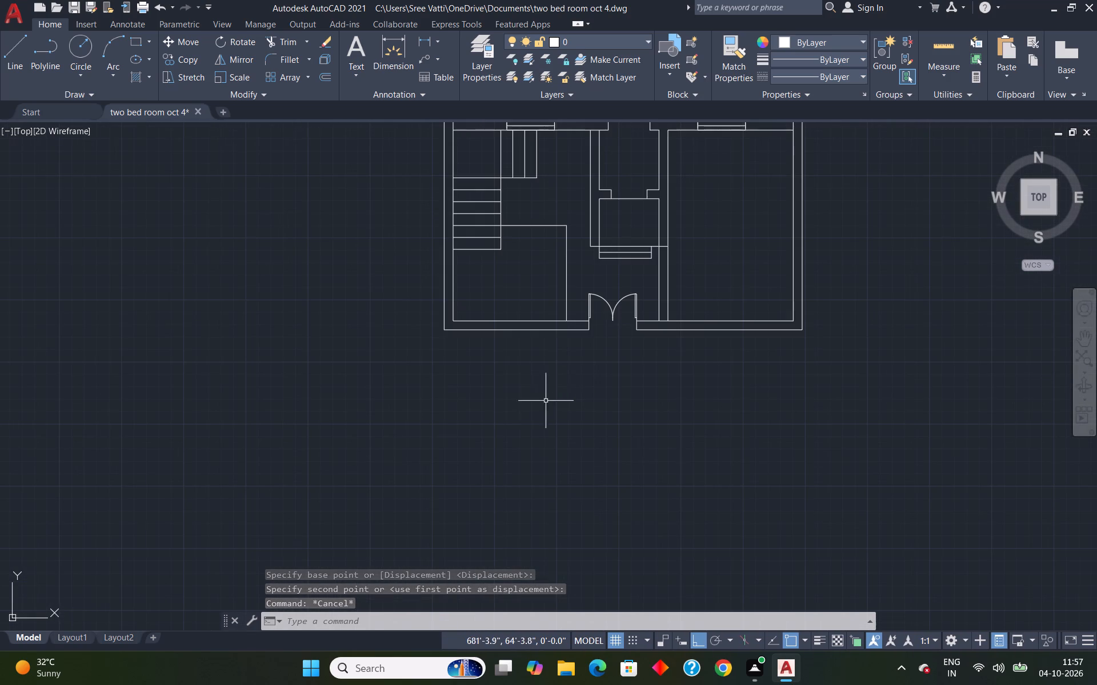
scroll(590, 371, down, 3)
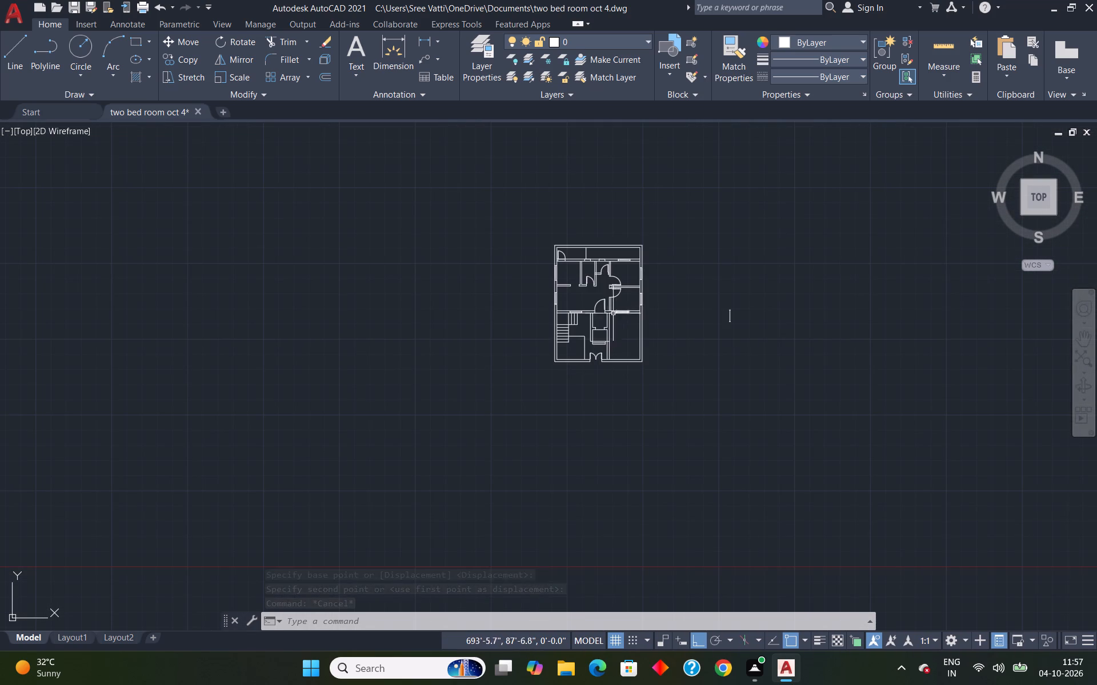
scroll(604, 319, up, 3)
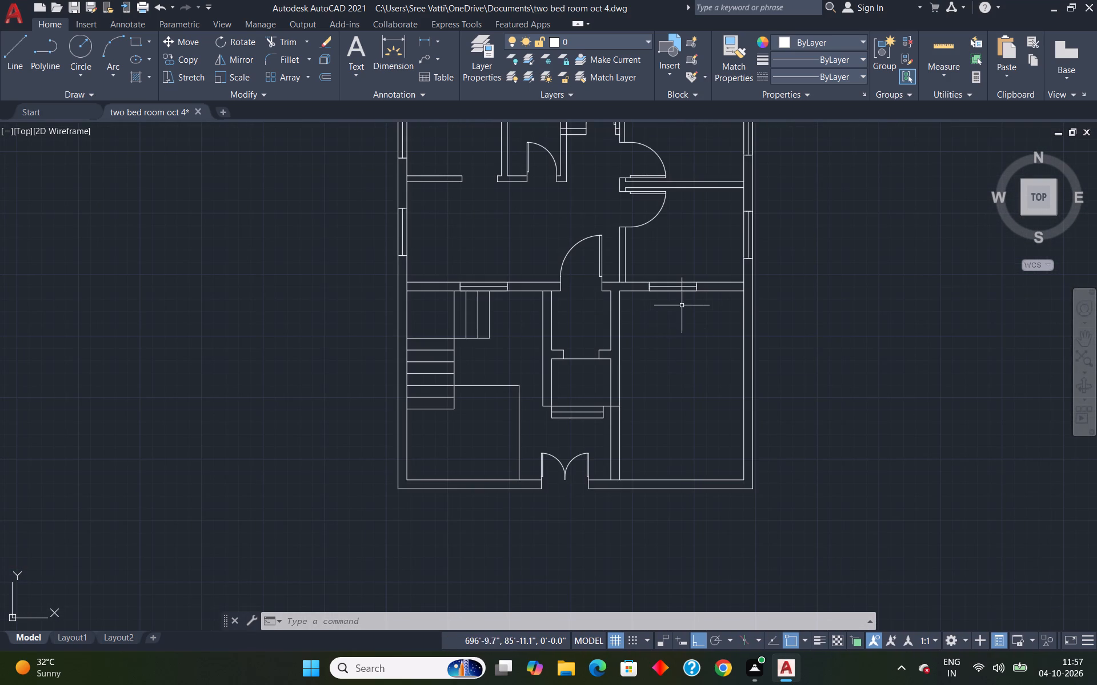
scroll(690, 319, down, 2)
scroll(701, 236, up, 2)
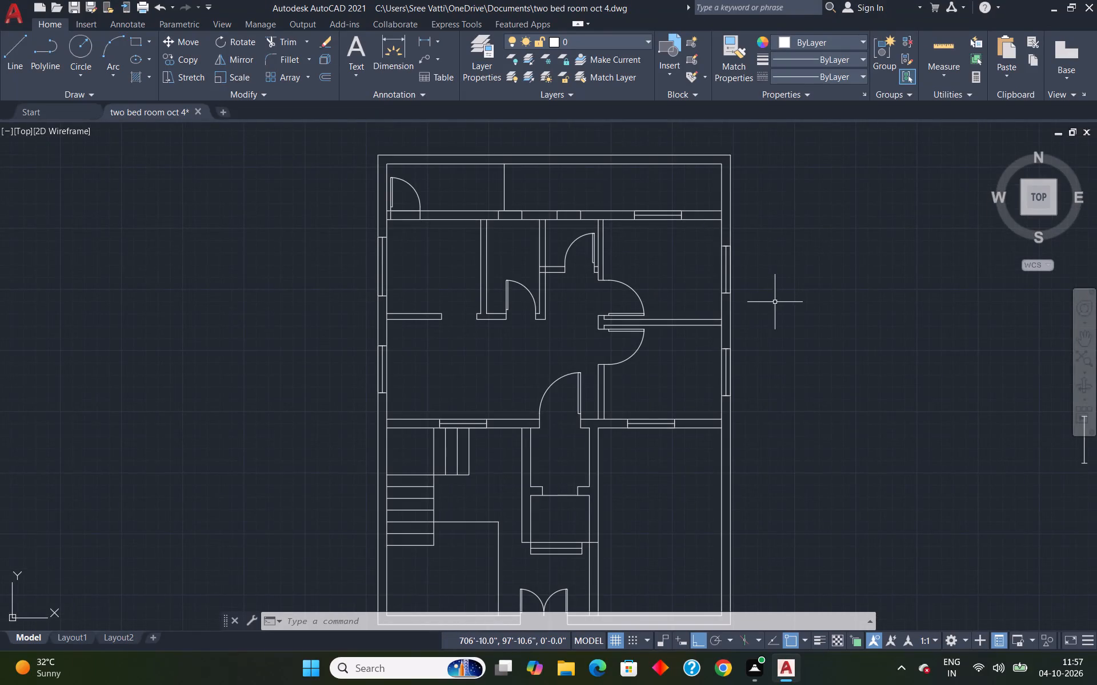
Rotate the loose window block beside the plan about its upper end so it lies horizontally at 180° rotation.
scroll(772, 314, down, 3)
scroll(847, 345, up, 3)
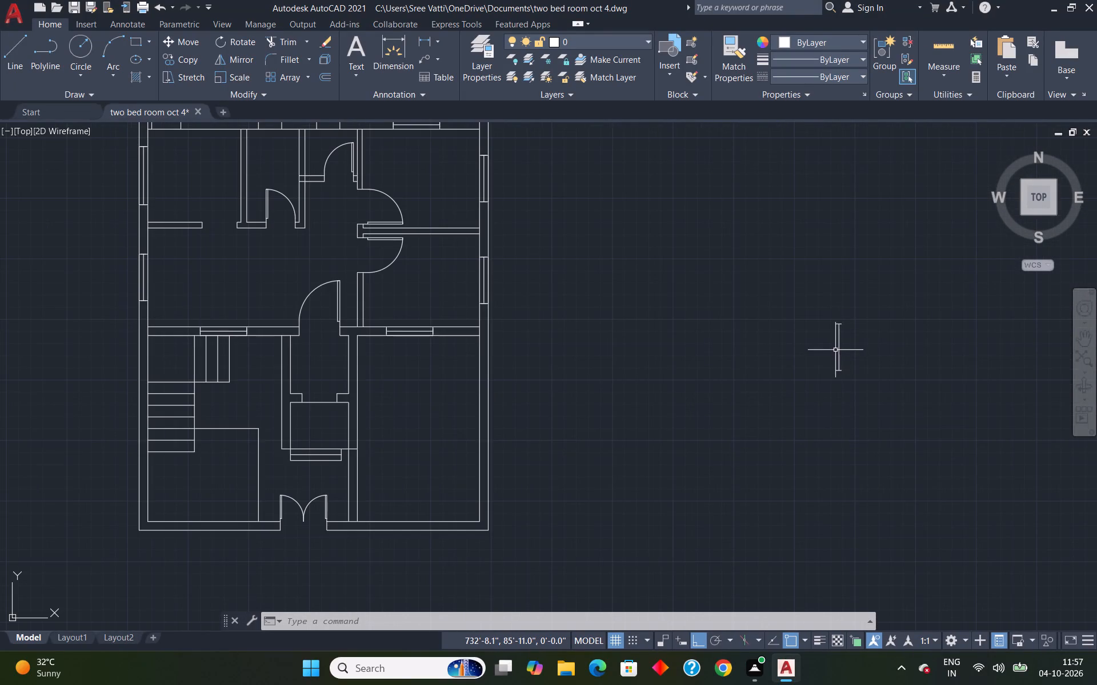
click(840, 350)
key(r)
key(o)
key(Return)
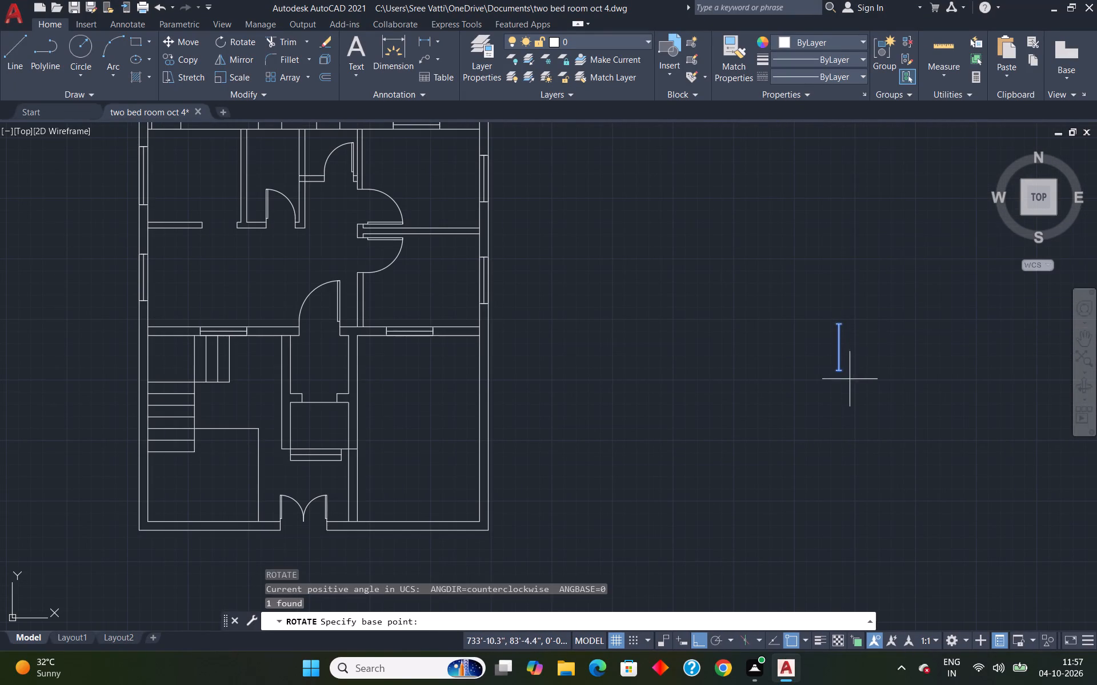
scroll(835, 328, up, 4)
click(838, 312)
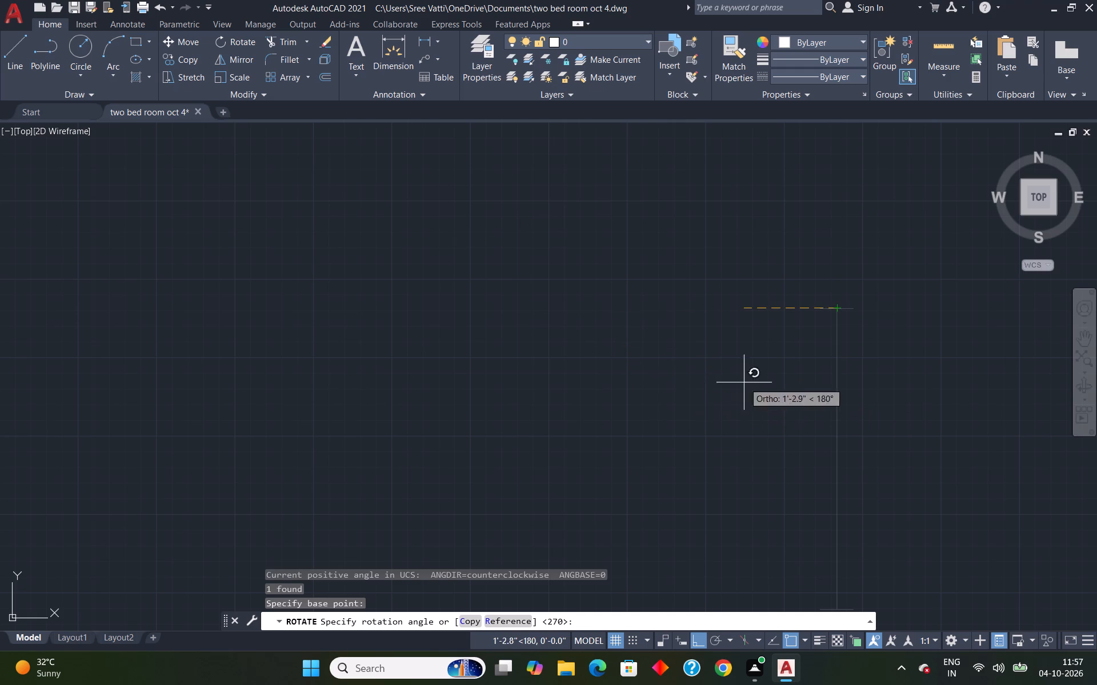
scroll(853, 318, down, 3)
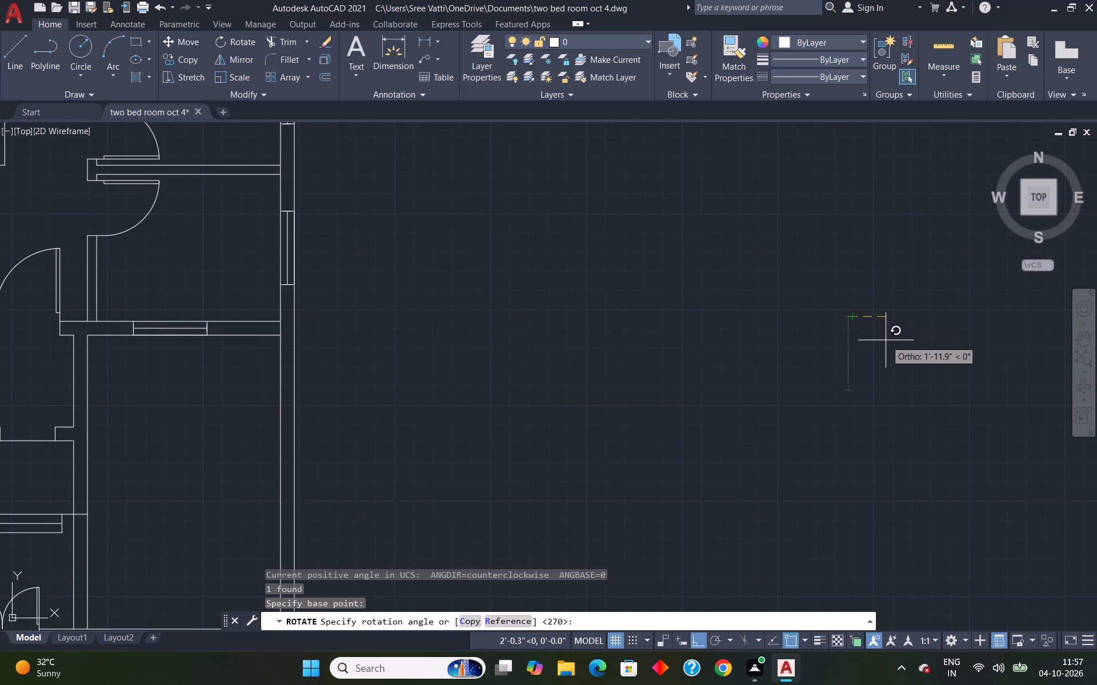
click(857, 362)
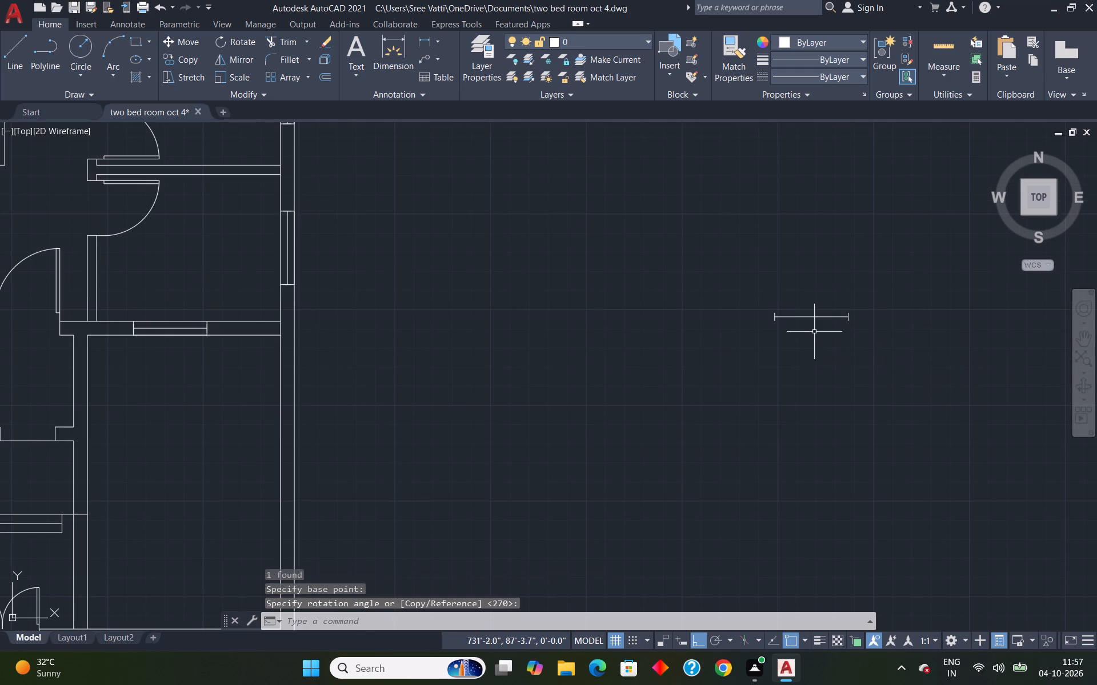
Scale the loose window block by reference along its full length to a new length of 2'.
scroll(811, 323, up, 3)
click(788, 297)
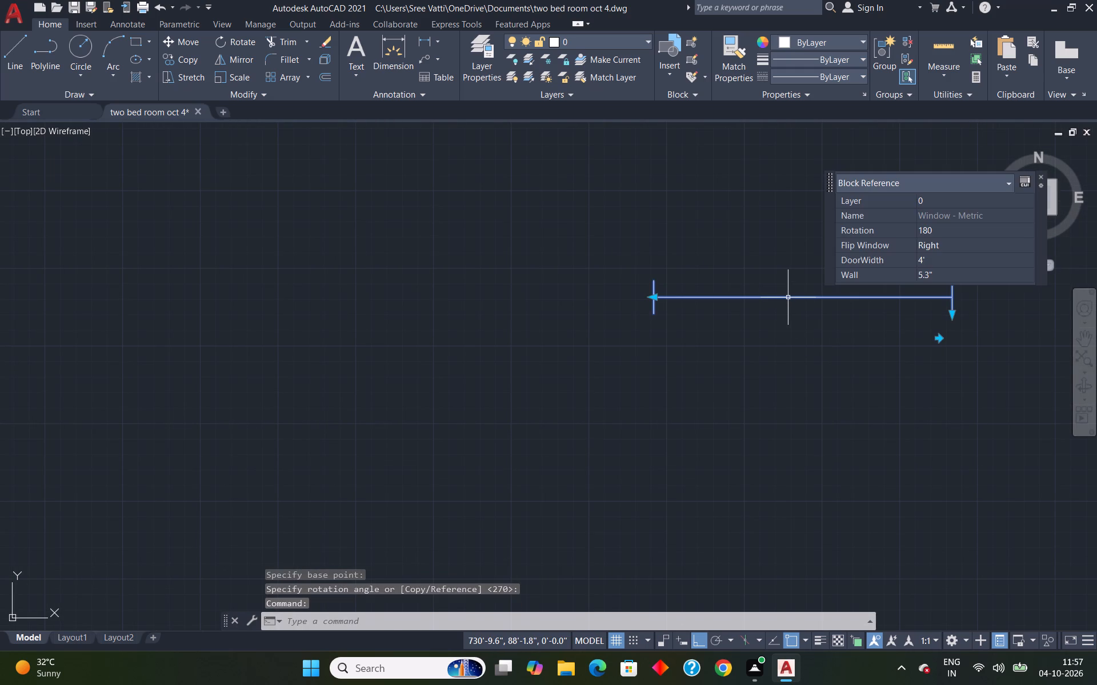
text(sc)
key(Return)
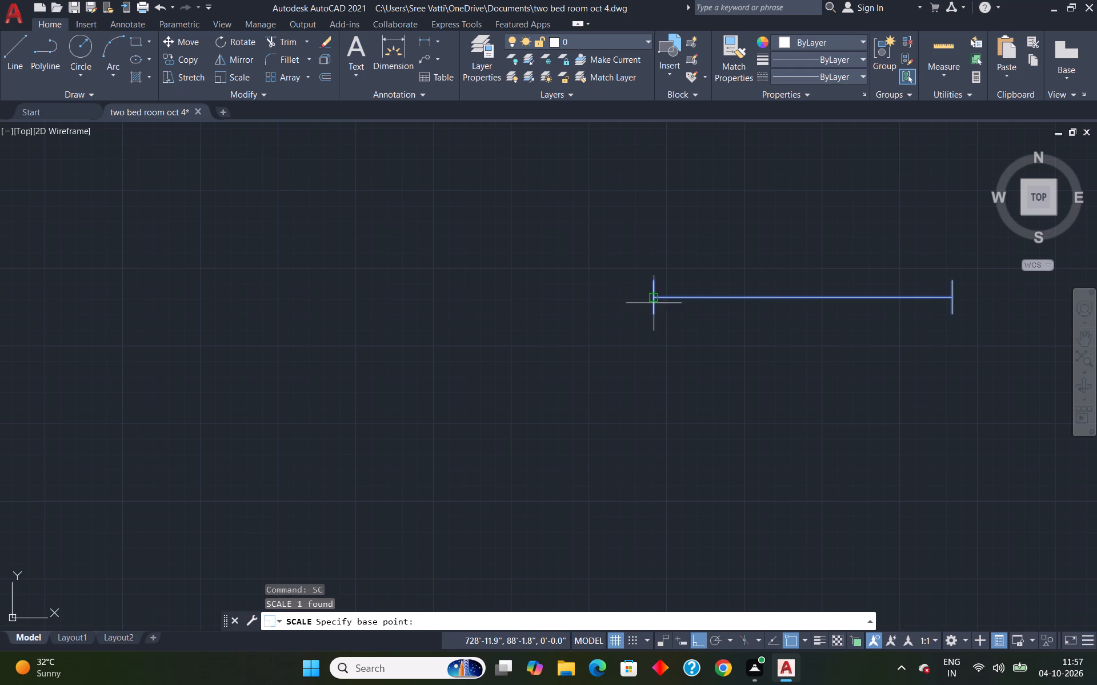
click(654, 298)
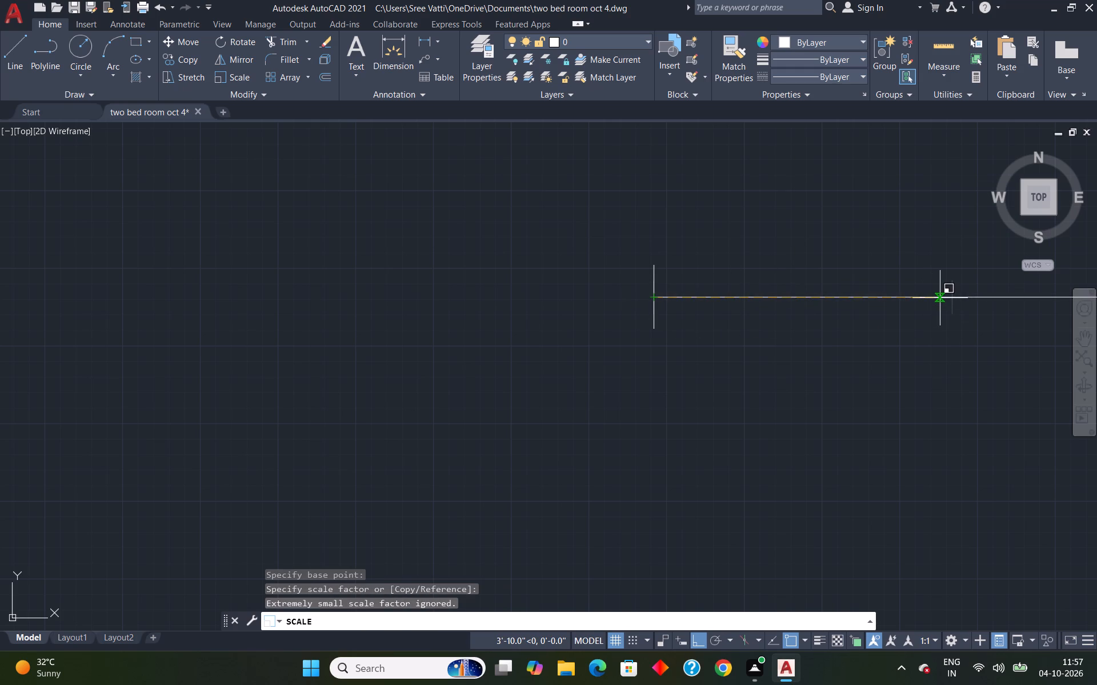
key(r)
key(Return)
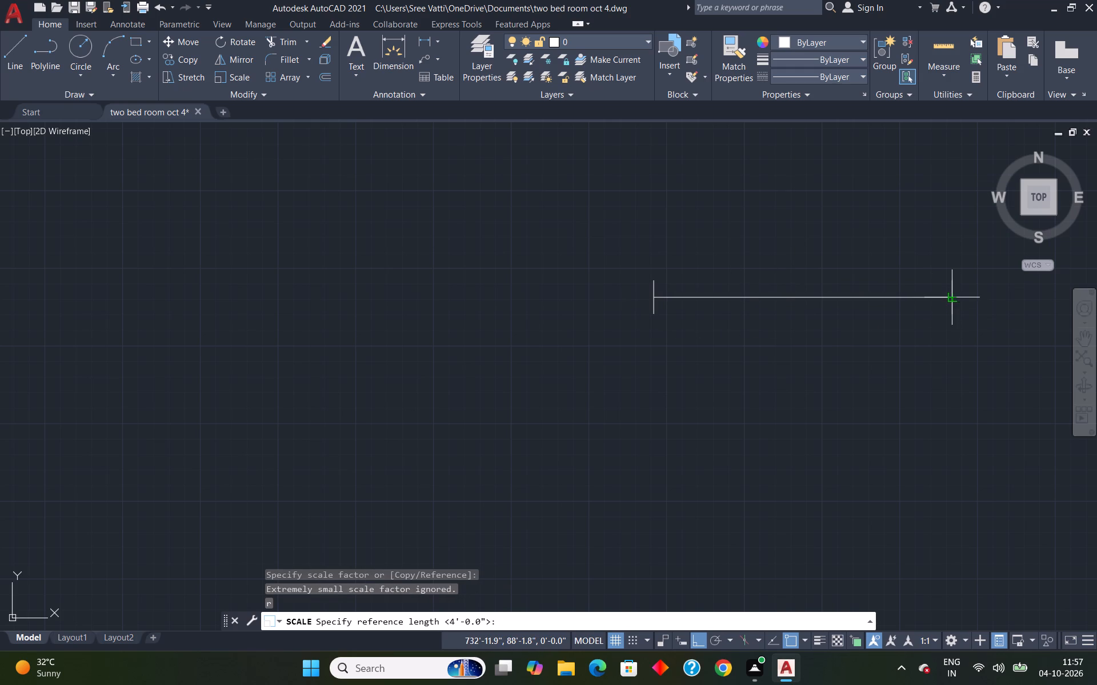
click(949, 300)
click(657, 296)
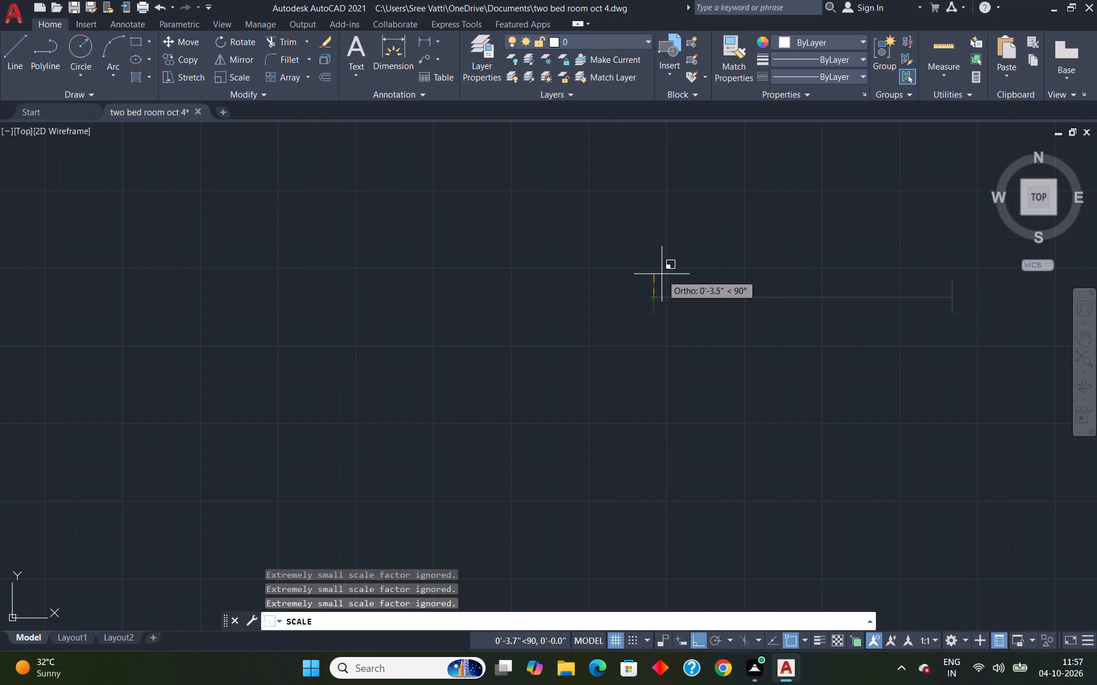
scroll(679, 305, down, 5)
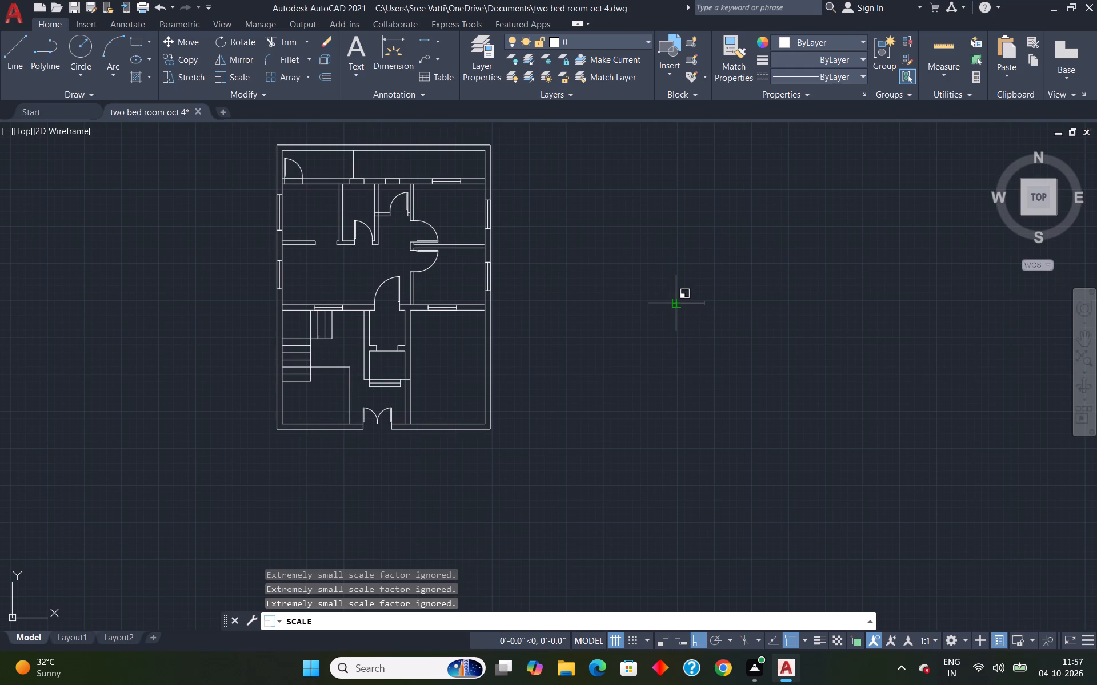
text(2')
key(Return)
Copy the 2' window block by its end point into the two empty small openings of the plan's upper horizontal wall.
scroll(702, 298, up, 2)
click(660, 310)
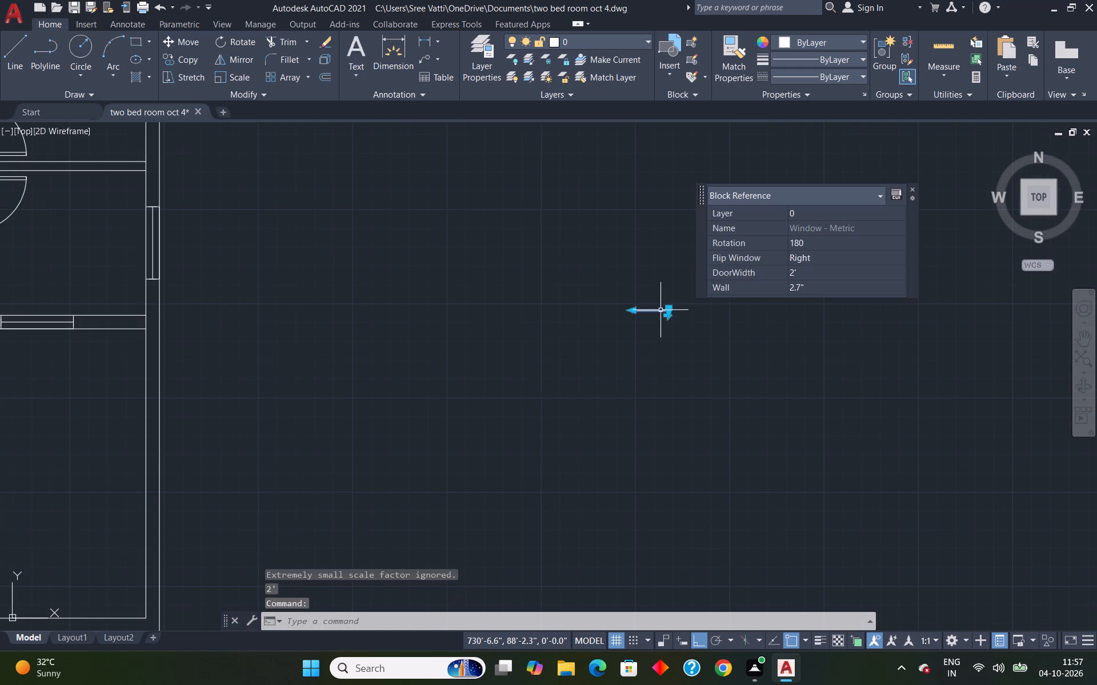
text(co)
key(Return)
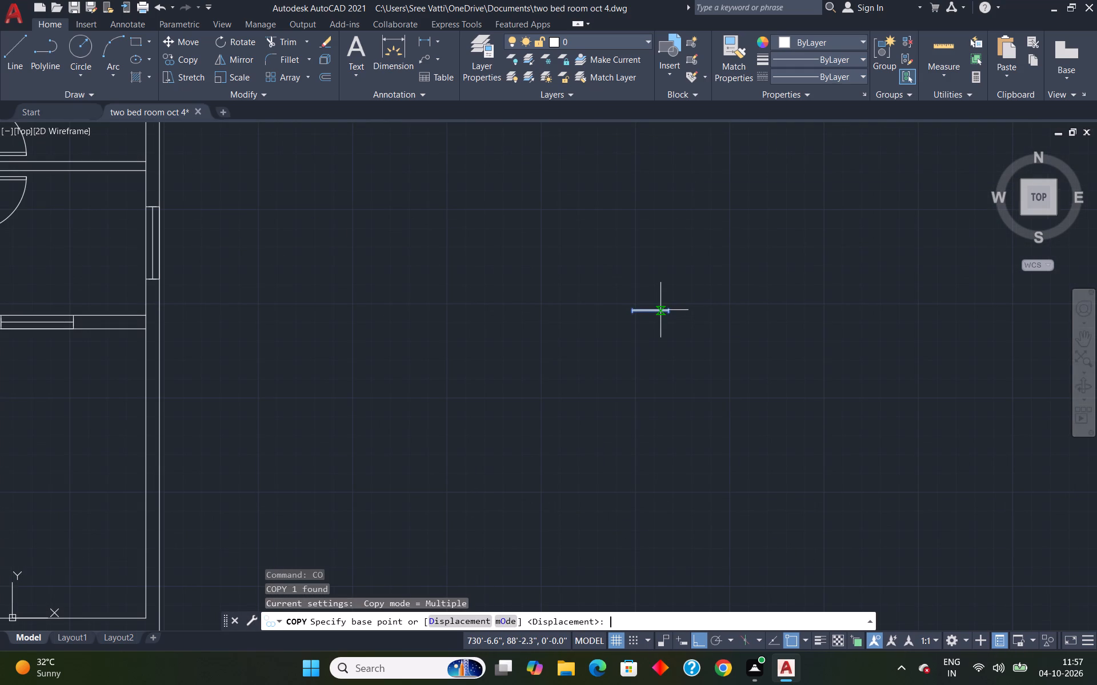
scroll(697, 315, up, 4)
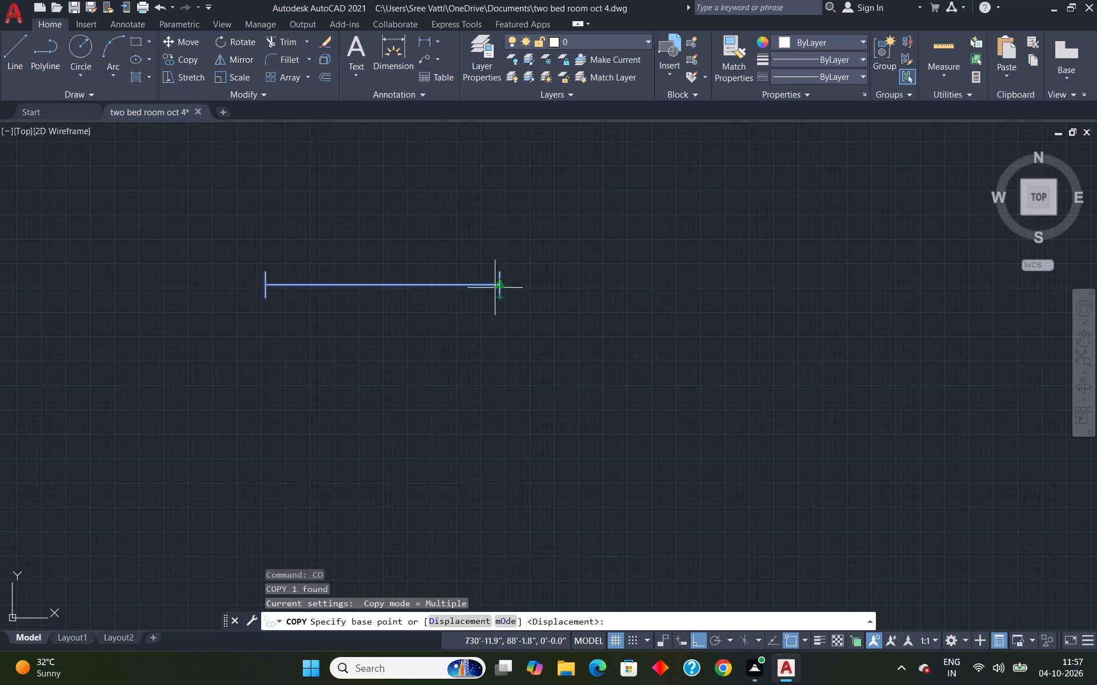
click(496, 287)
scroll(496, 287, down, 7)
scroll(281, 204, up, 5)
click(404, 294)
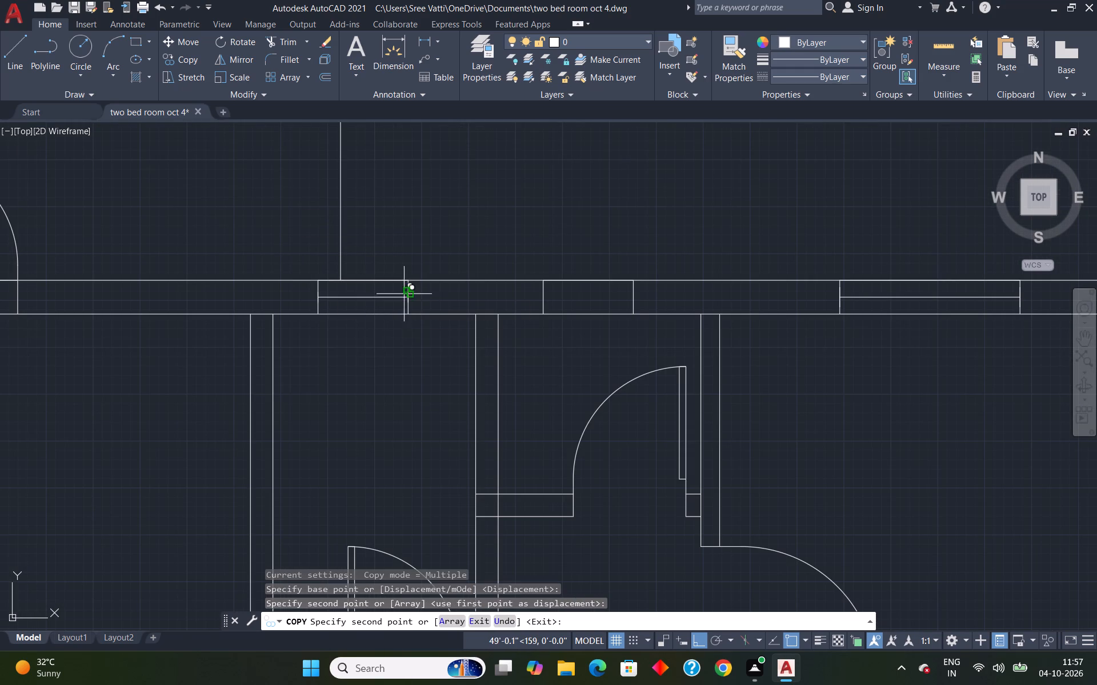
click(632, 300)
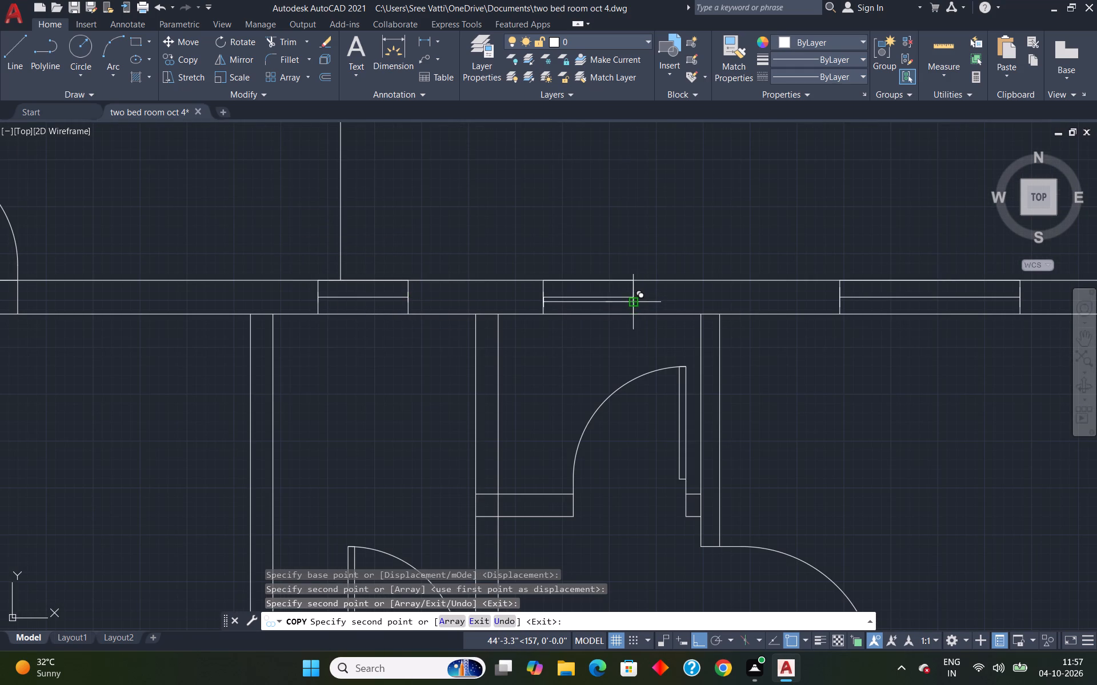
key(Escape)
Delete the leftover loose window block beside the floor plan.
scroll(631, 268, down, 6)
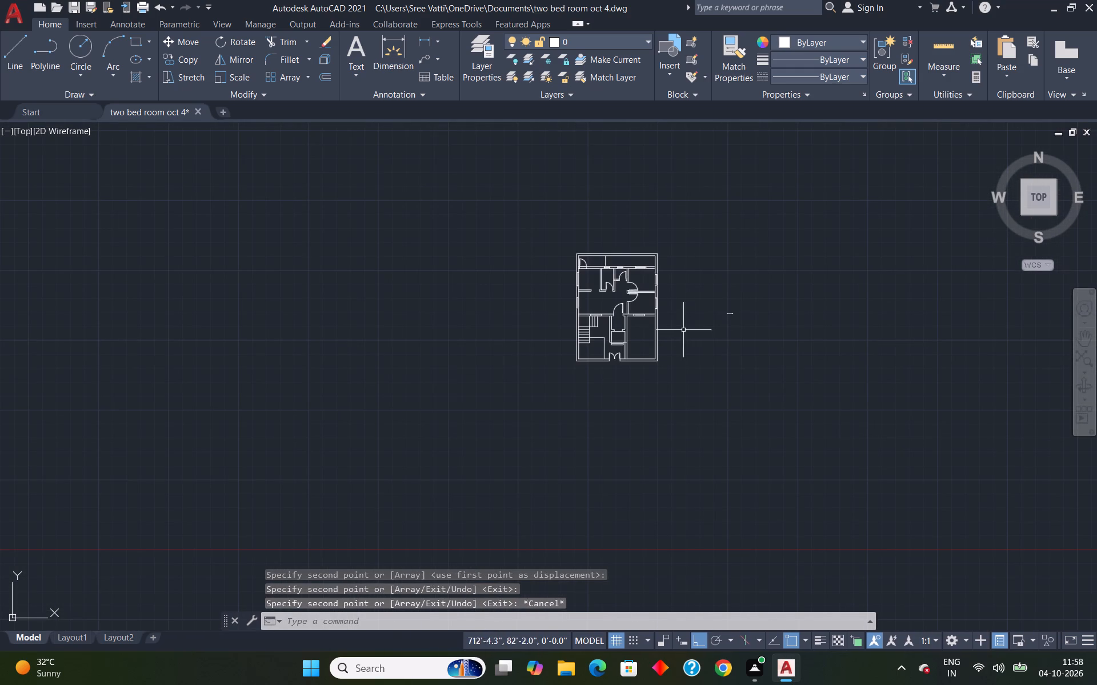
click(720, 291)
click(756, 361)
key(Delete)
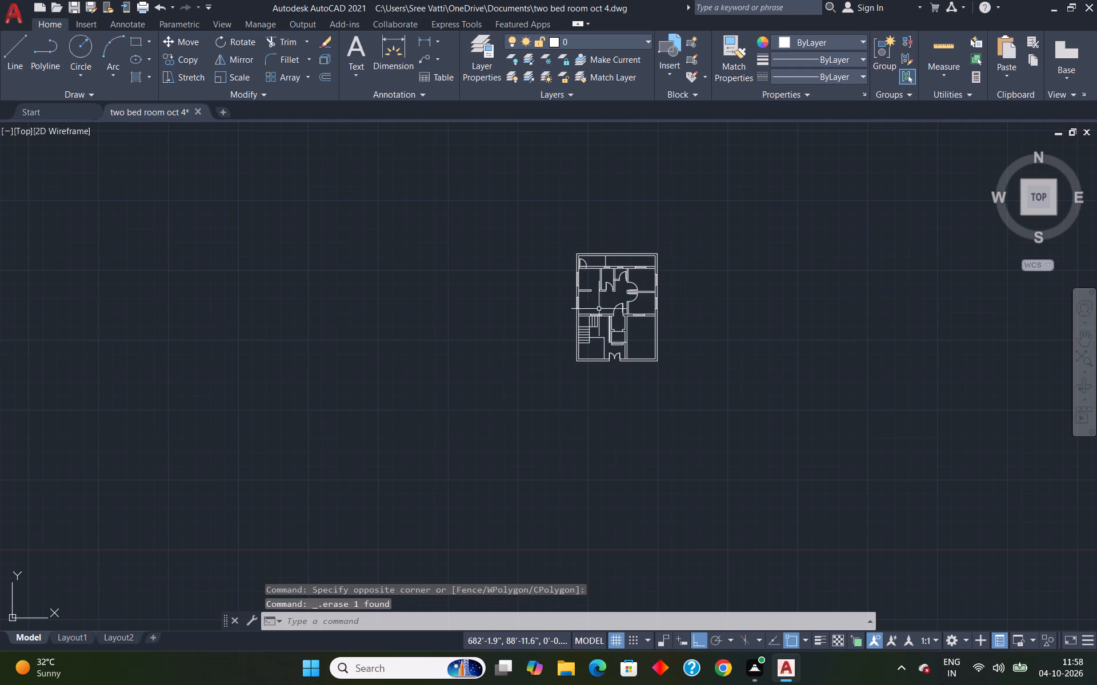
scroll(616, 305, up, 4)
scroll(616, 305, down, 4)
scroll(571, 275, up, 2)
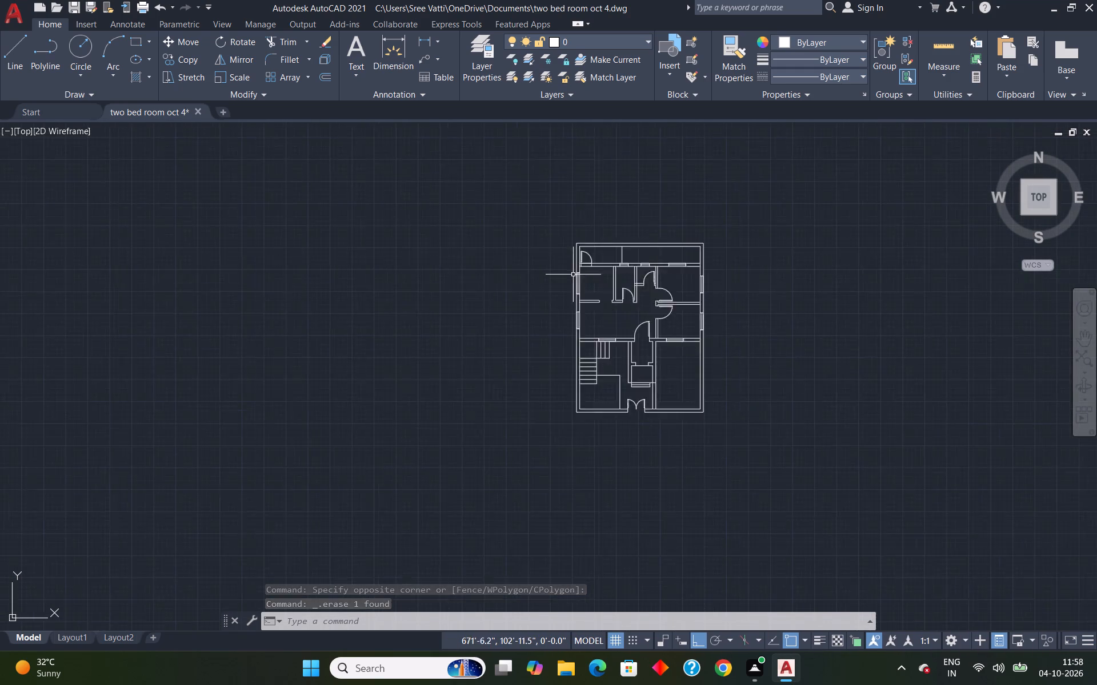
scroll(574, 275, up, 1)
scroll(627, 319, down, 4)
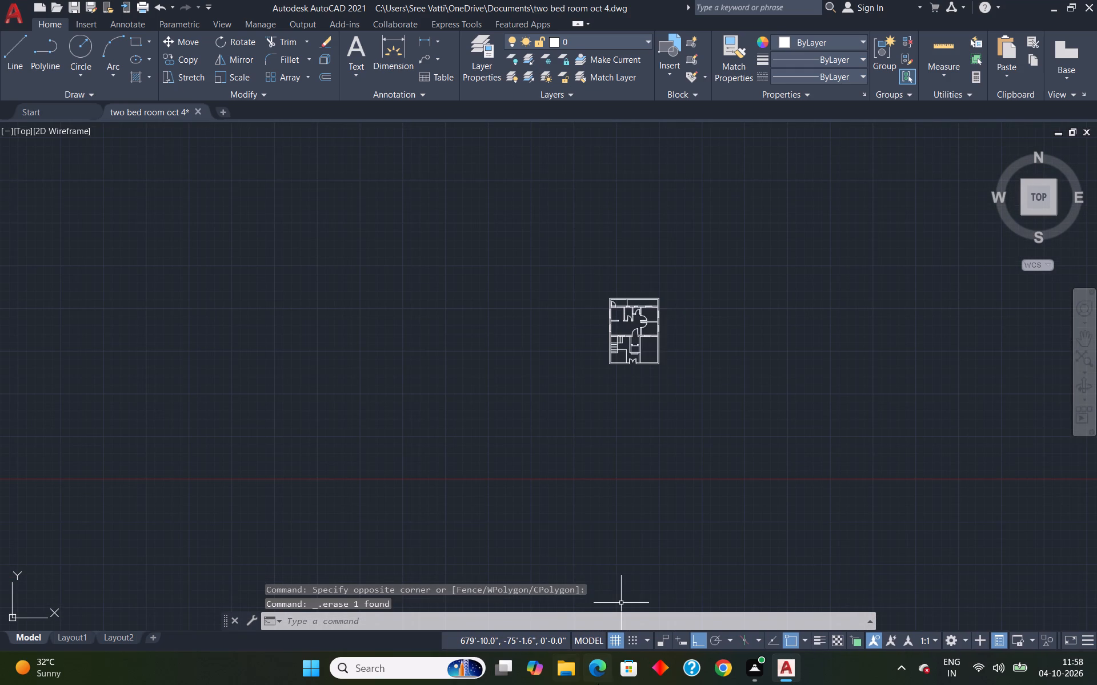
Switch to File Explorer and open the cooktop_2 drawing from the Downloads folder.
click(563, 668)
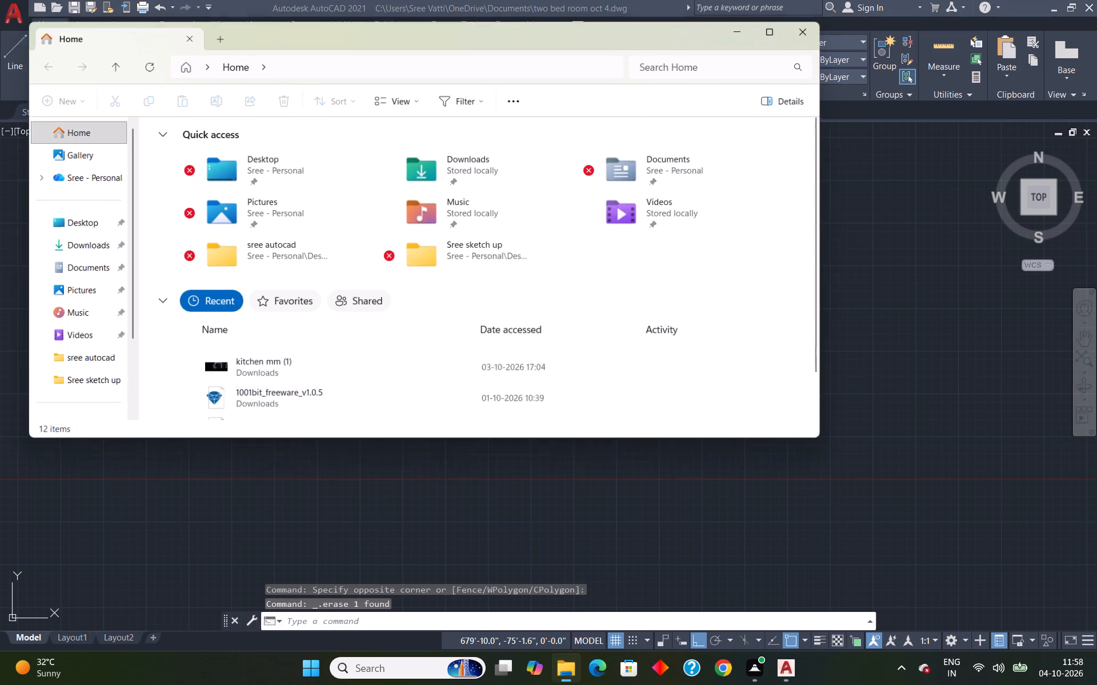
click(74, 241)
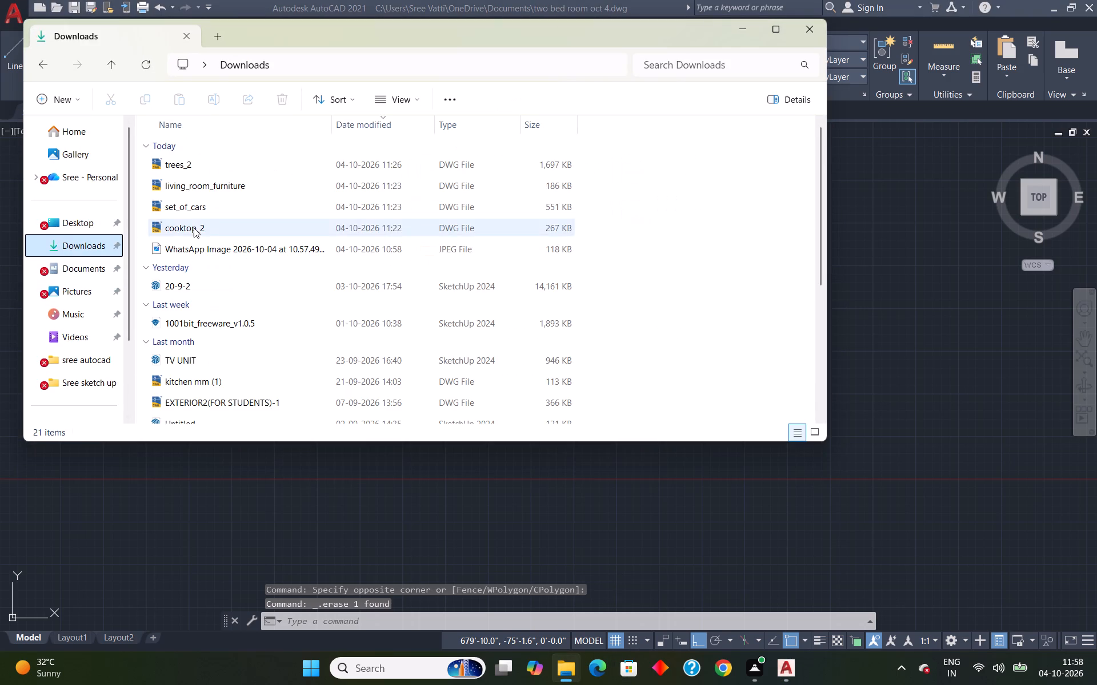
click(219, 228)
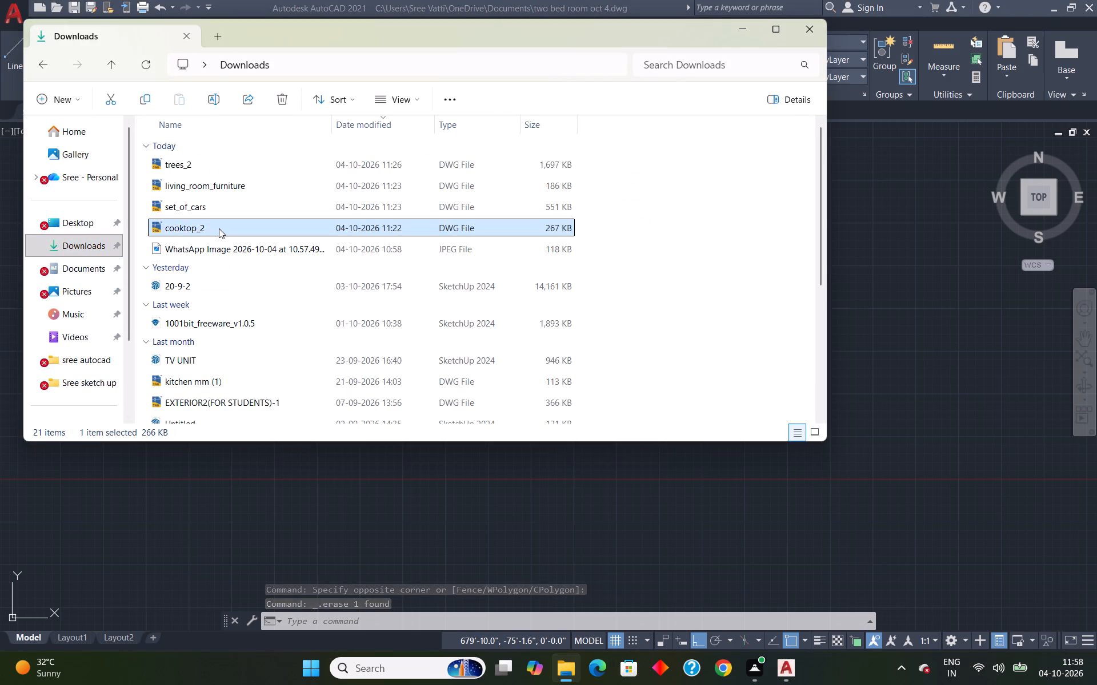
double_click(219, 228)
Cut the square four-burner cooktop in the second row of the cooktop_2 drawing to the clipboard.
scroll(413, 284, down, 2)
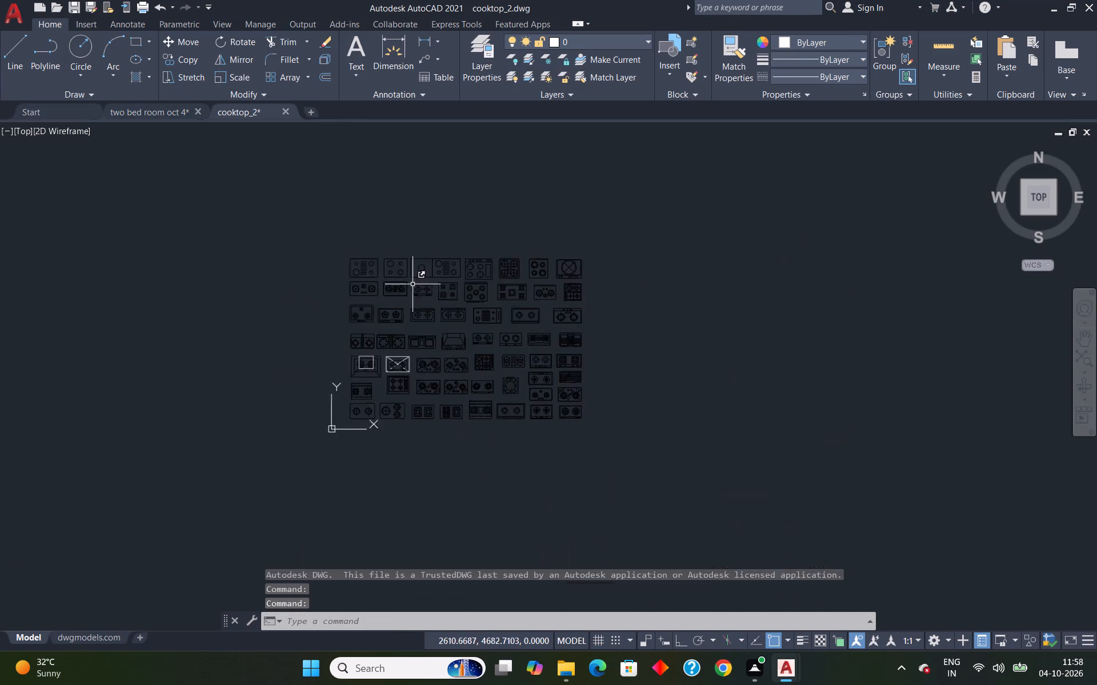
scroll(413, 284, down, 1)
scroll(417, 320, up, 4)
scroll(426, 317, down, 1)
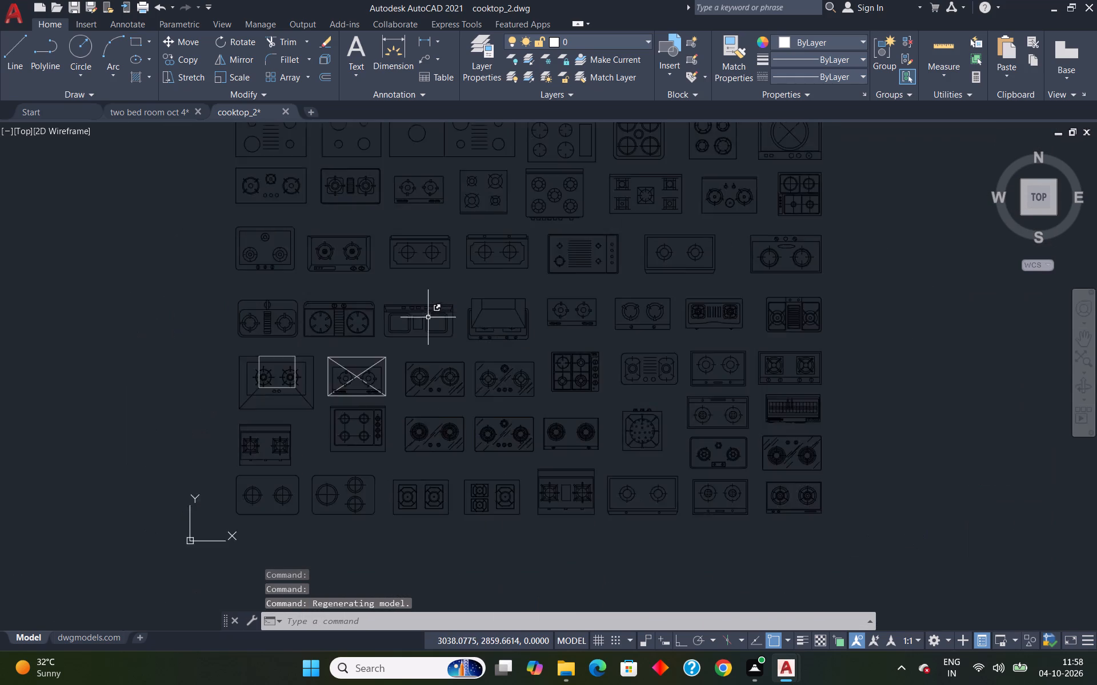
scroll(428, 317, down, 1)
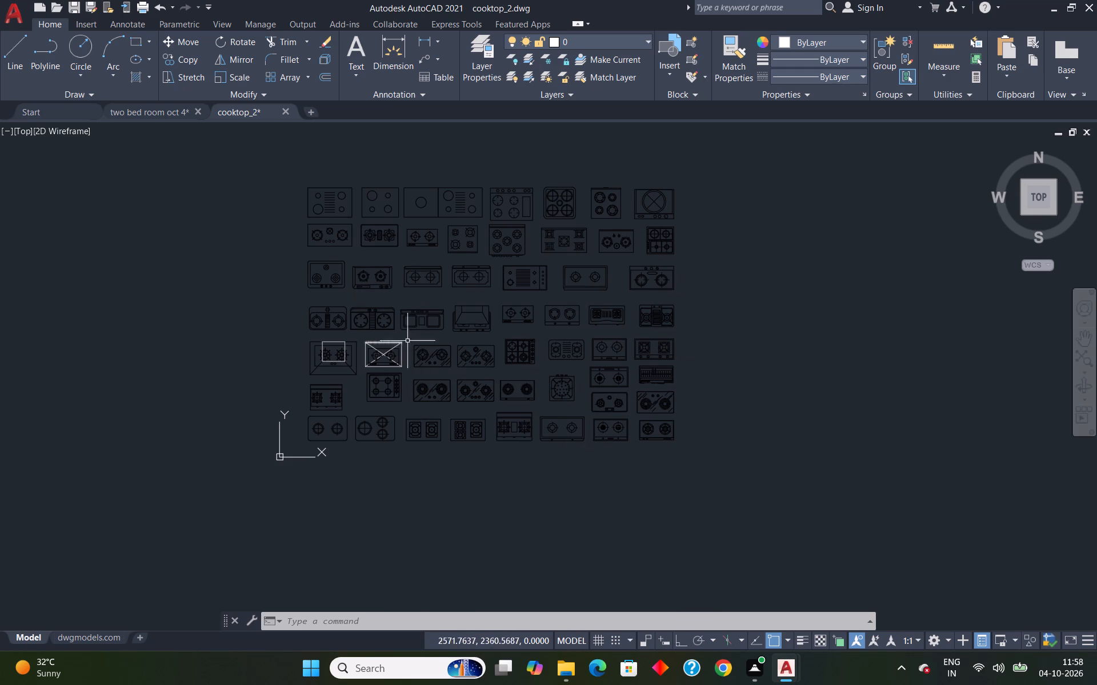
scroll(427, 309, up, 1)
scroll(427, 309, down, 1)
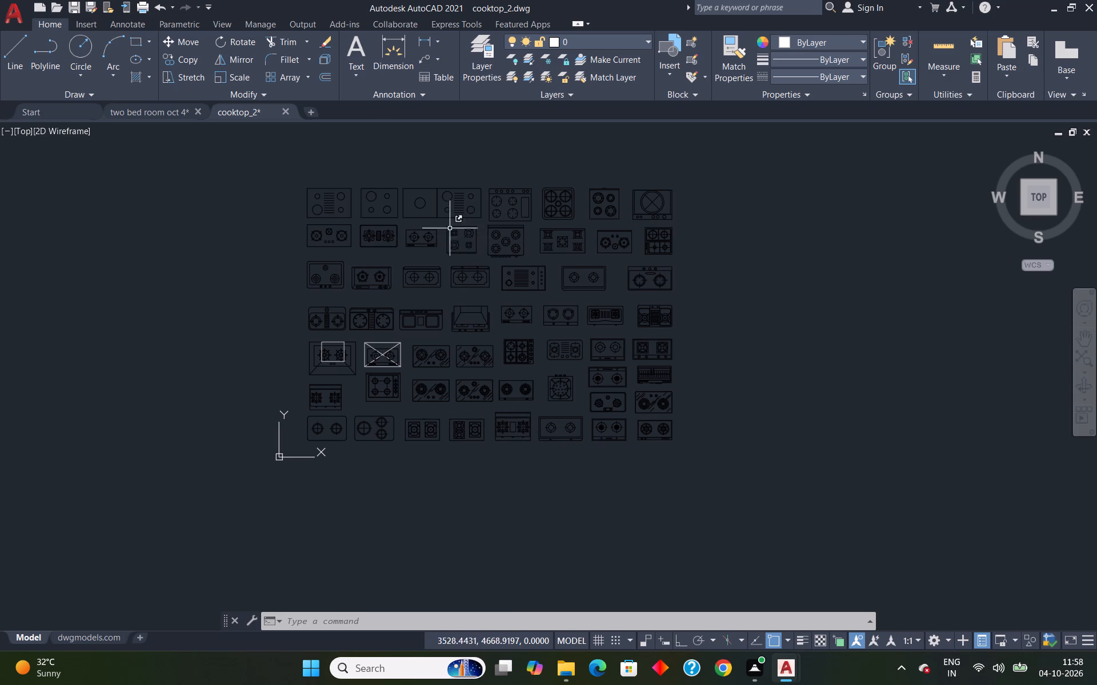
scroll(607, 190, up, 2)
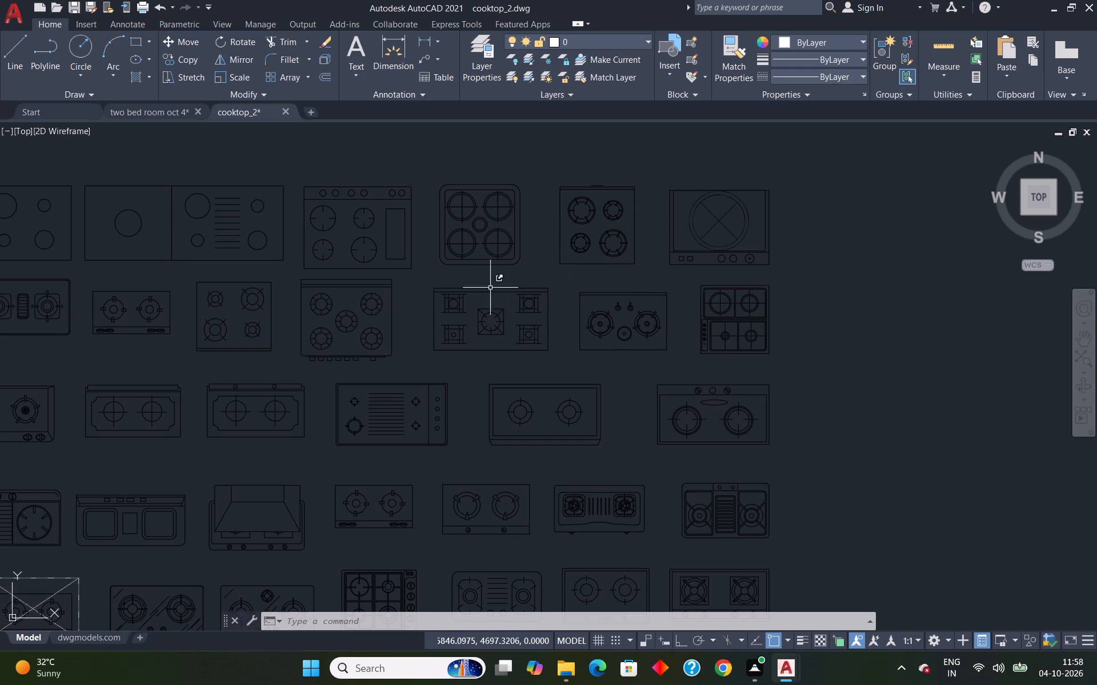
click(187, 278)
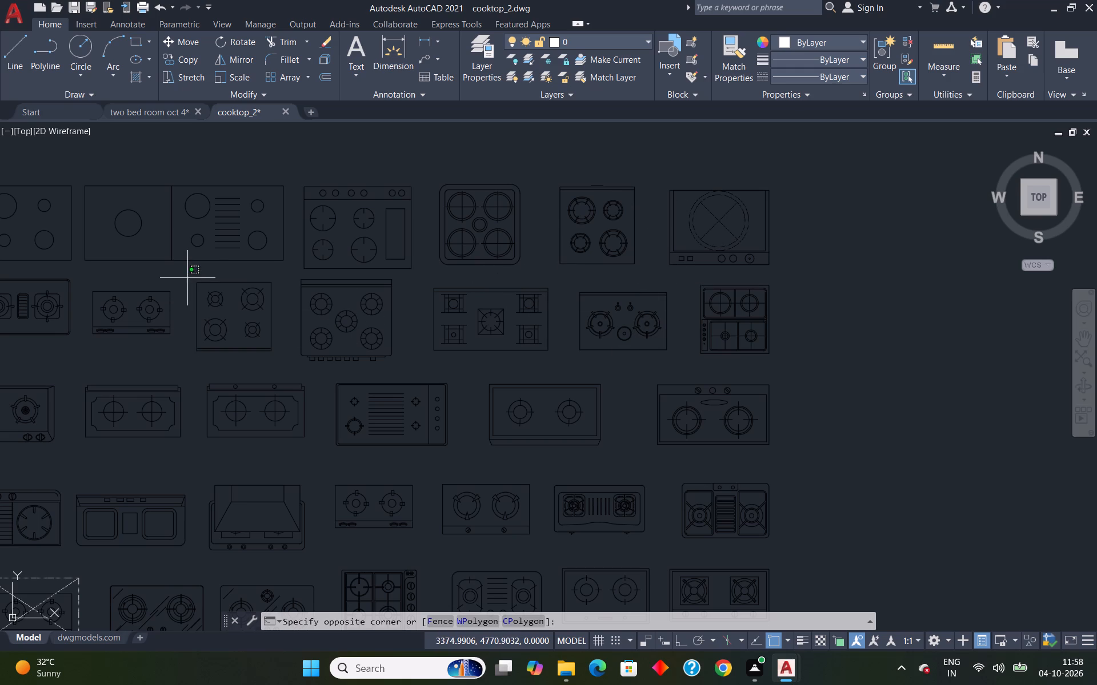
click(282, 363)
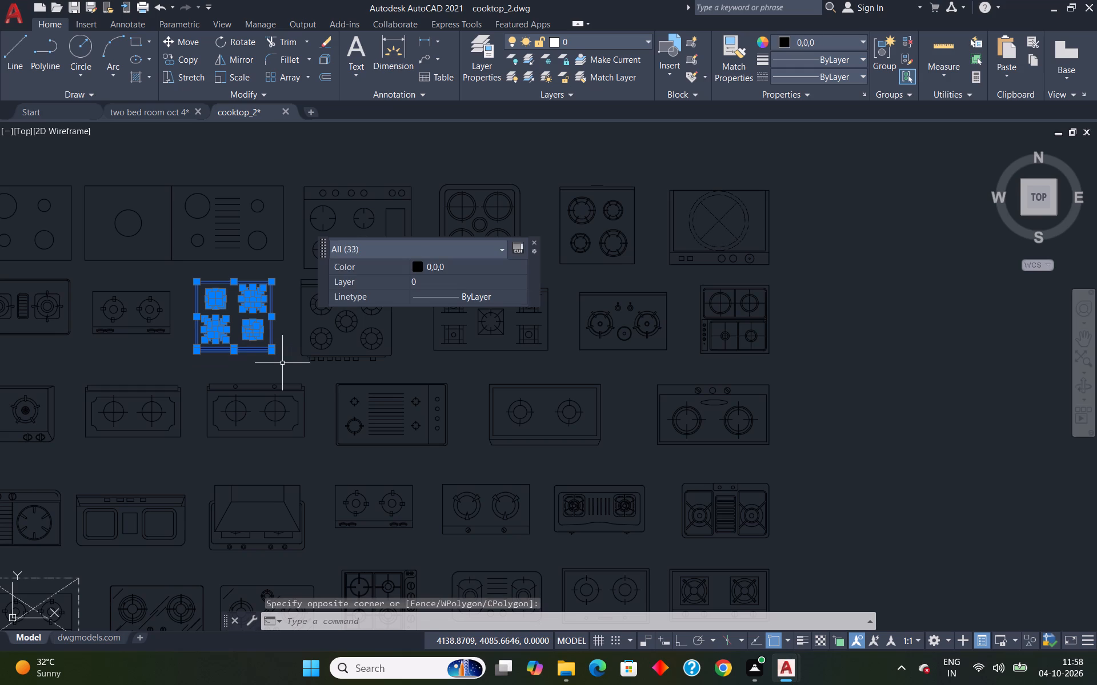
key(ctrl+x)
key(ctrl+c)
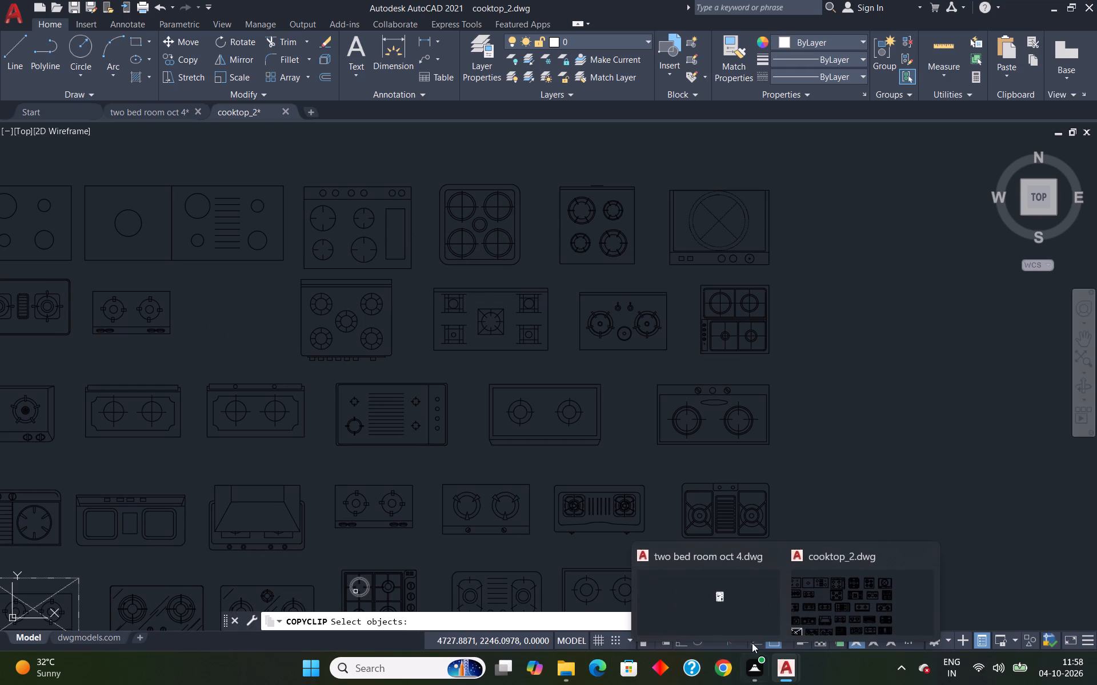
Paste the four-burner cooktop into the two bed room oct 4 drawing, in the empty area beside the floor plan.
click(737, 615)
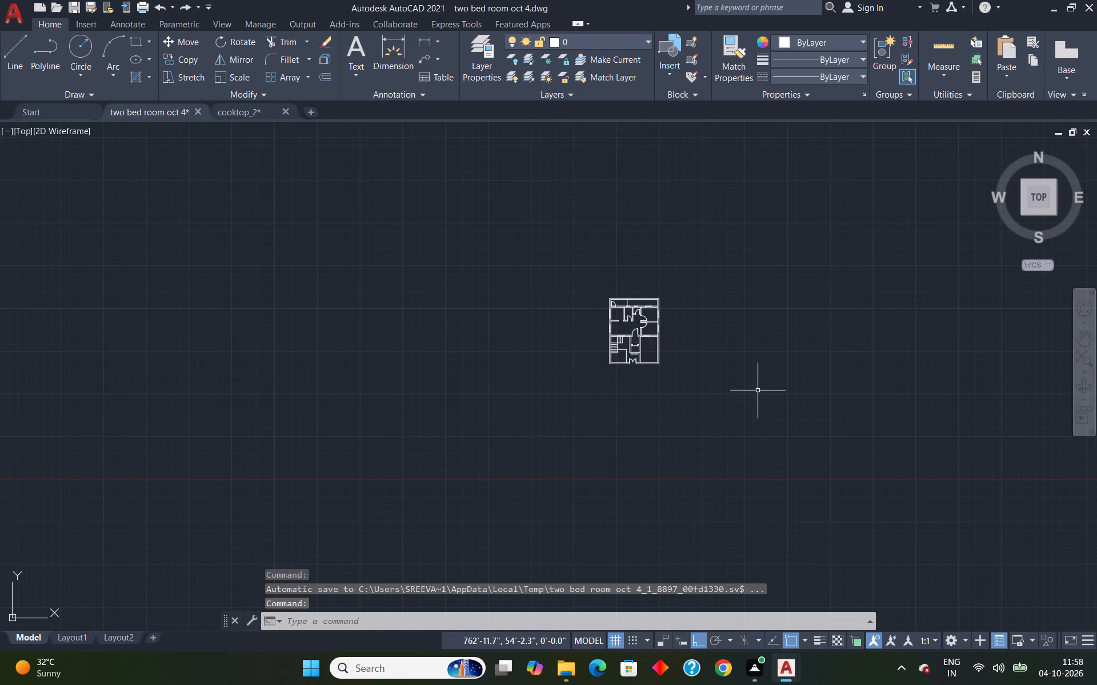
key(ctrl+v)
click(758, 390)
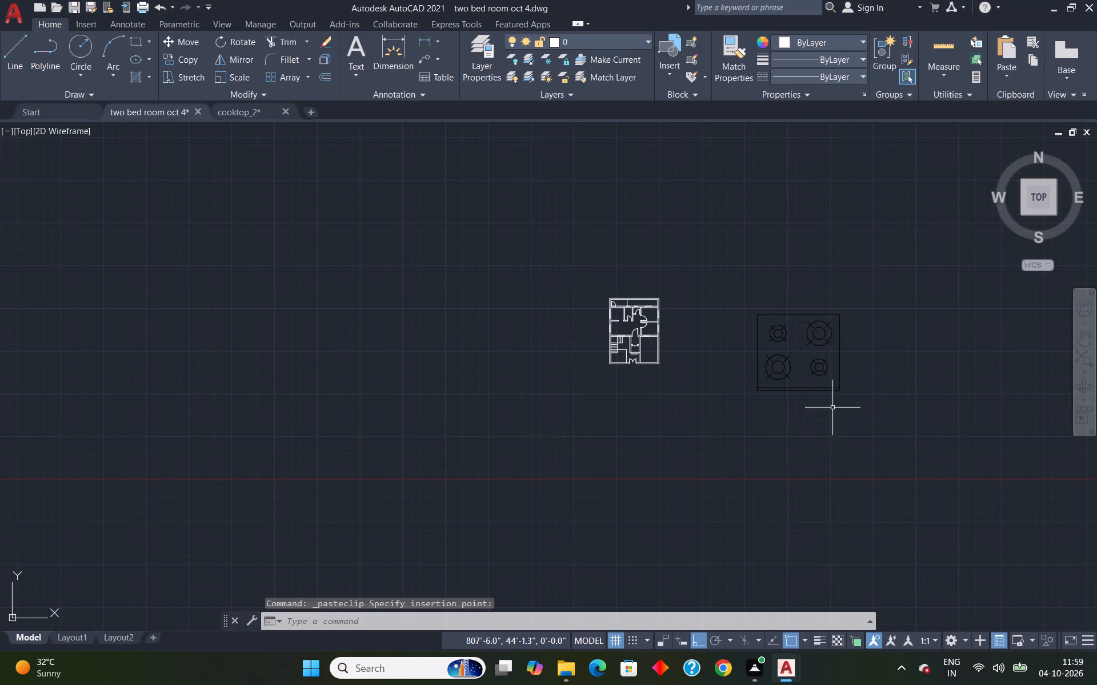
Change the colour of the whole pasted four-burner cooktop to ByLayer.
click(859, 279)
click(730, 412)
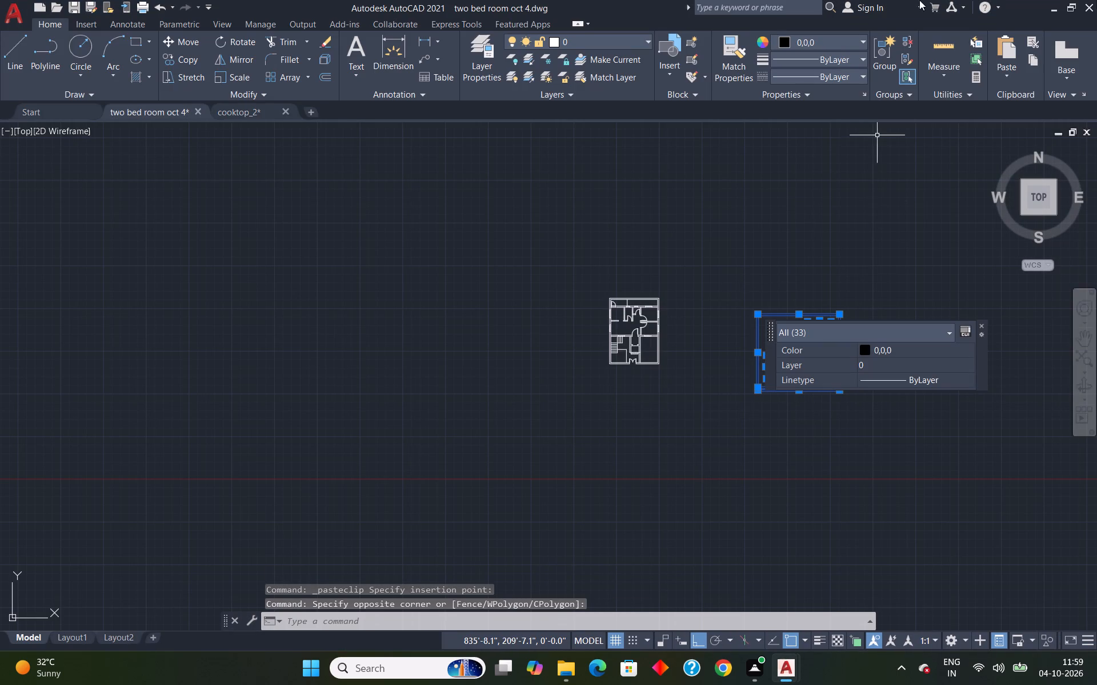
click(780, 42)
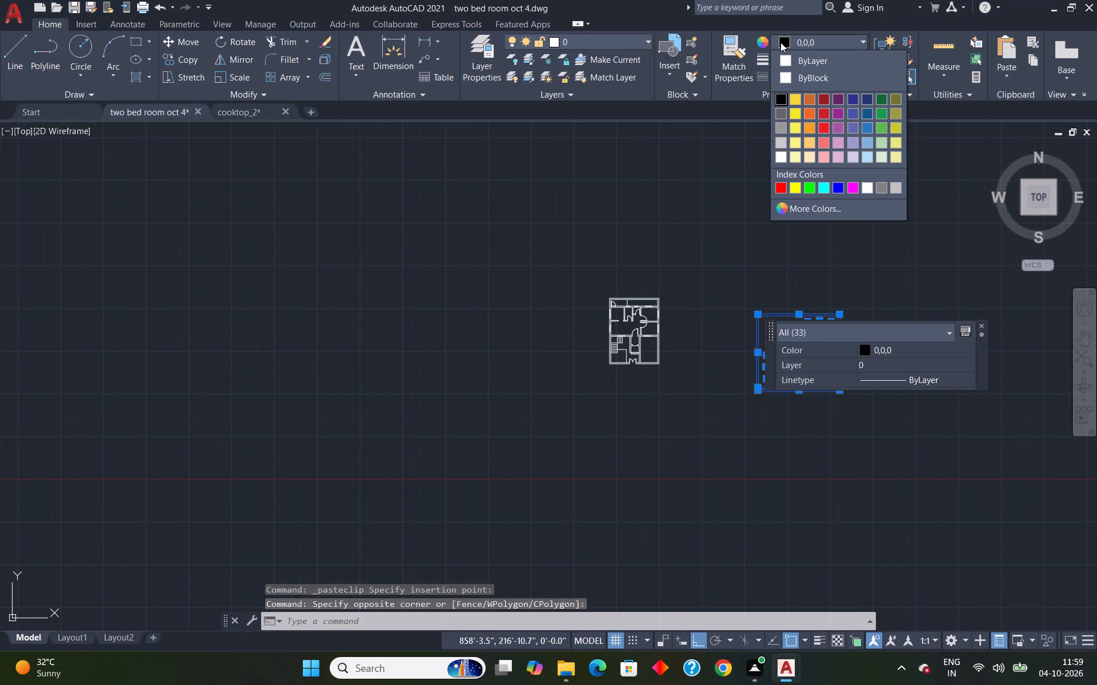
click(781, 58)
click(824, 240)
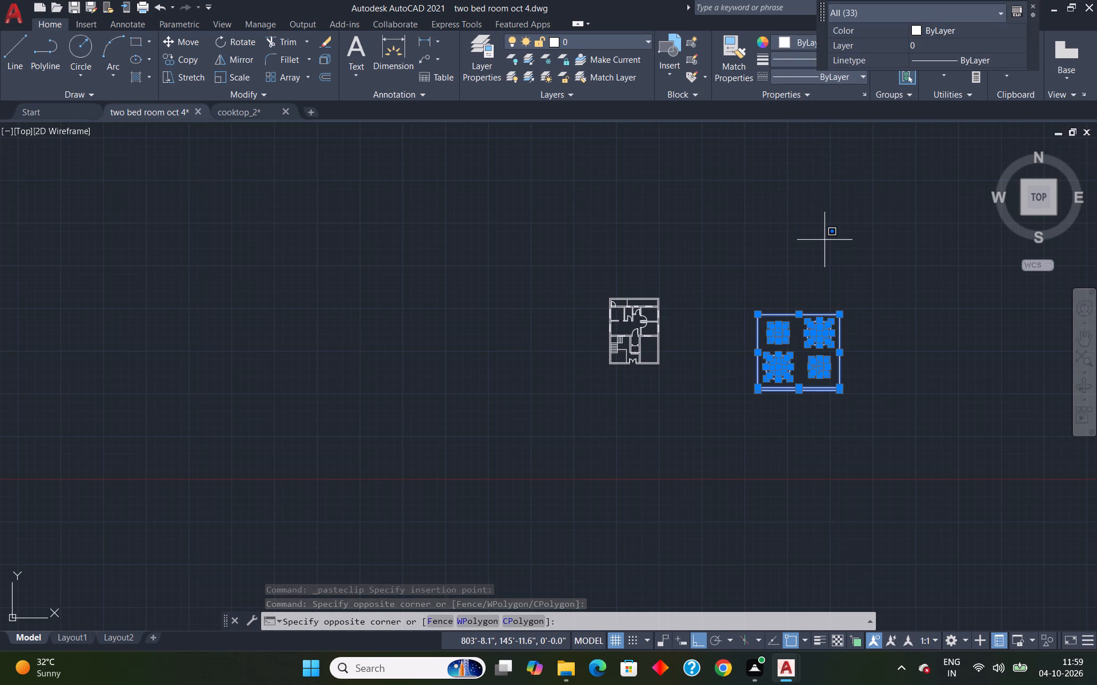
key(Escape)
key(space)
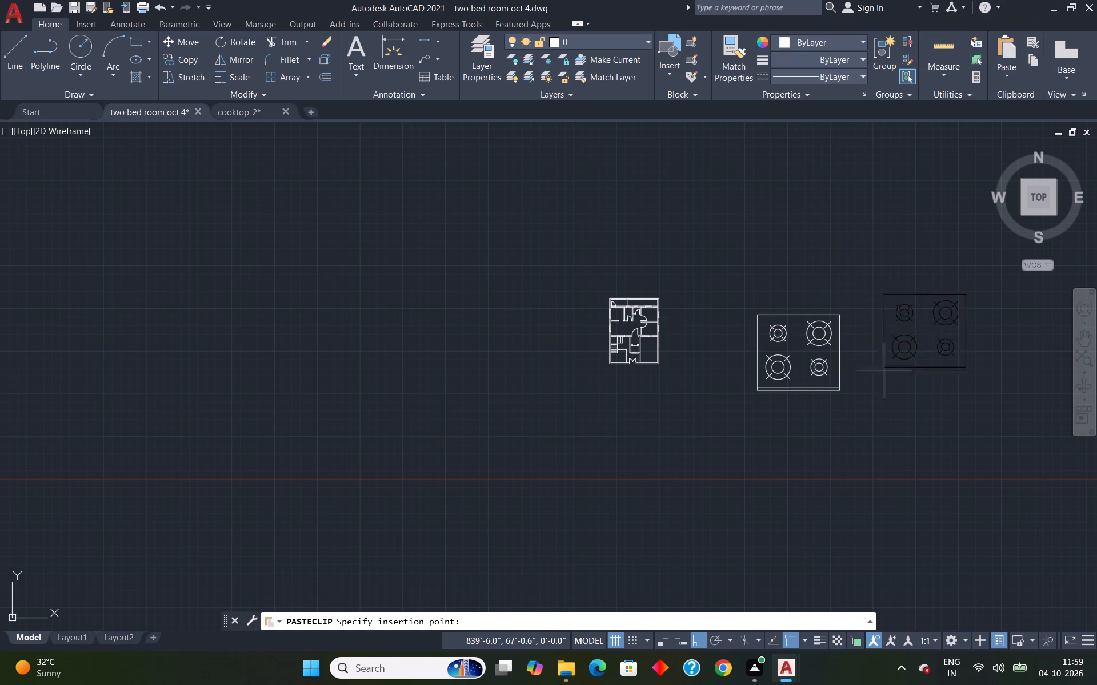
key(Escape)
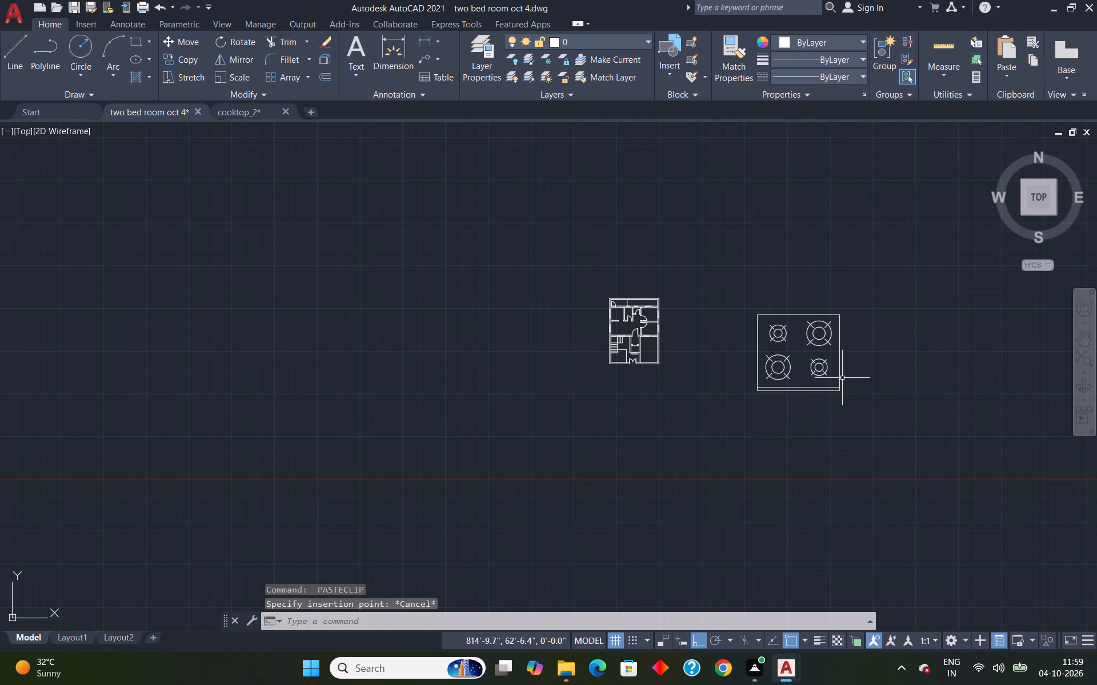
Scale the entire cooktop down from a base point near its centre, sizing it freehand beside the floor plan.
click(864, 284)
click(720, 416)
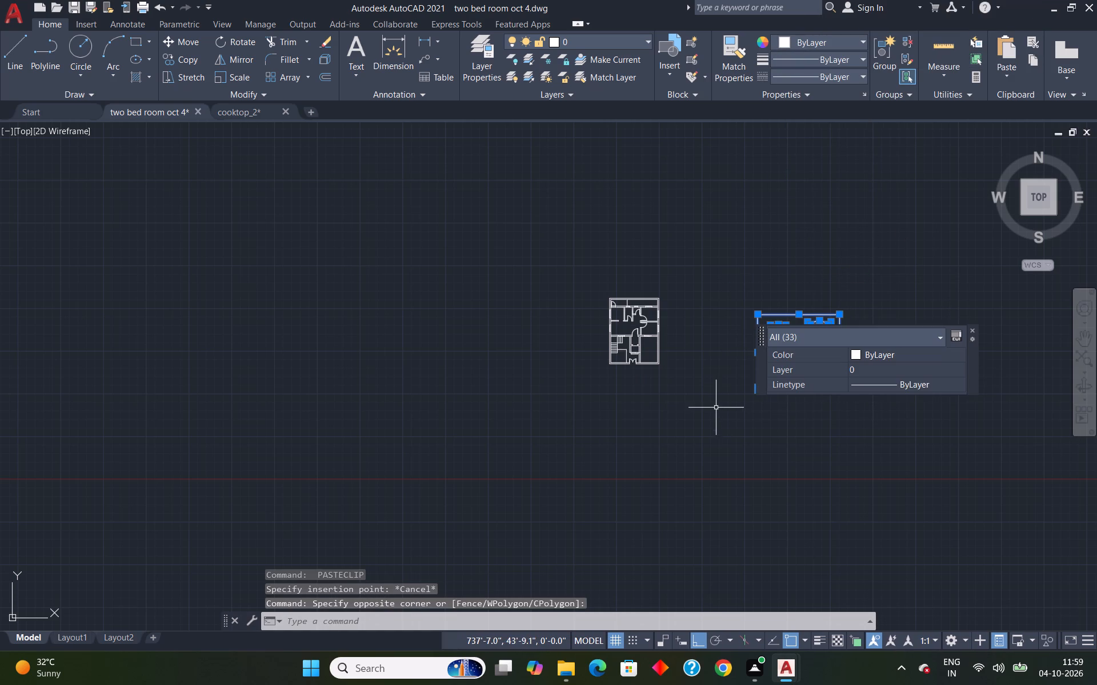
text(sc)
key(Return)
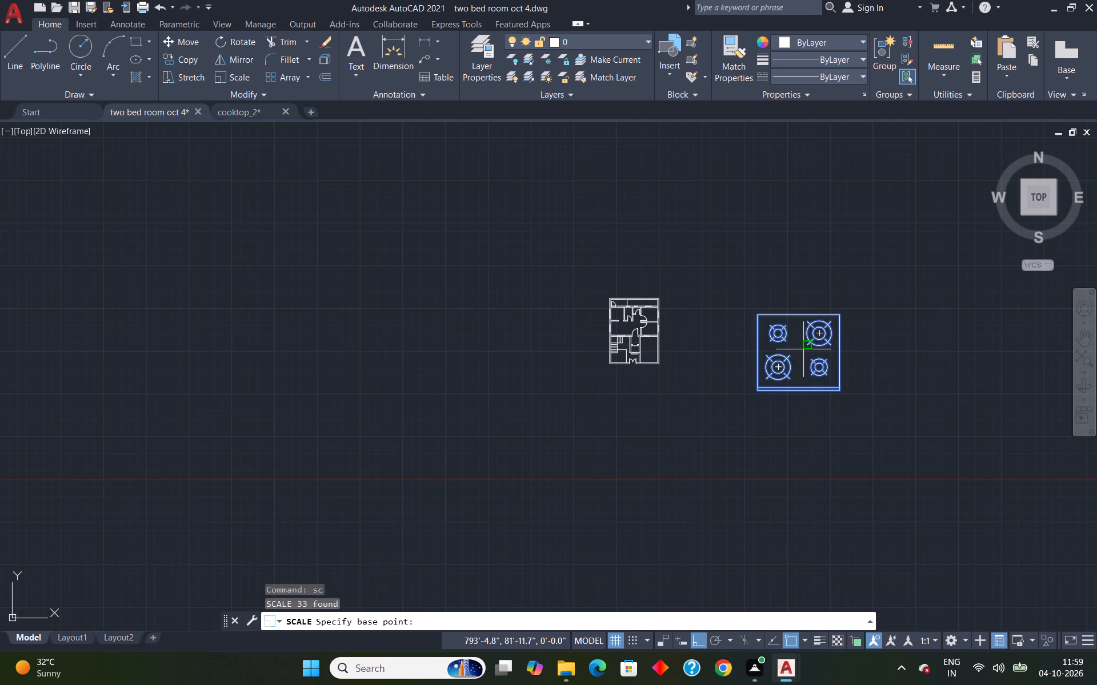
click(795, 351)
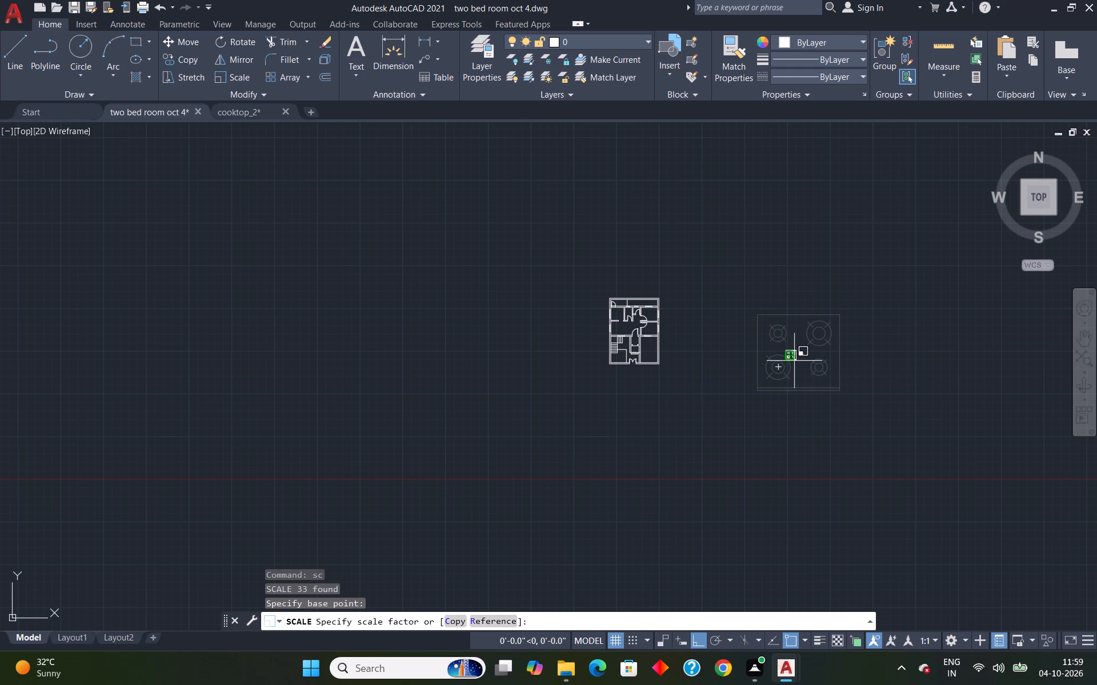
click(792, 358)
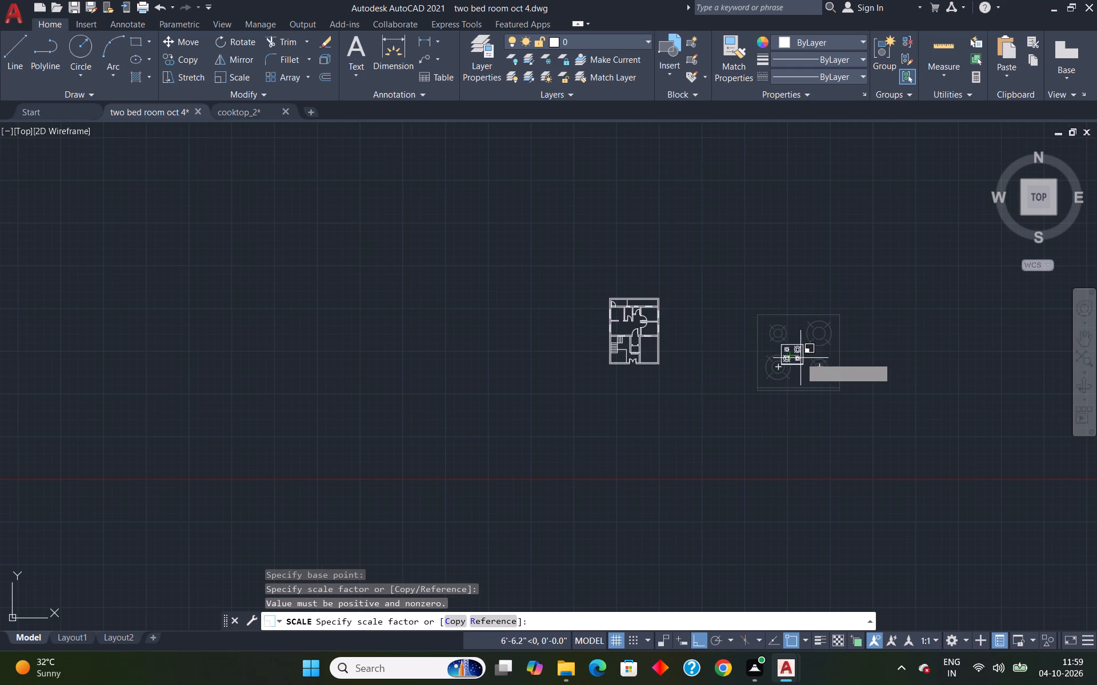
click(798, 356)
Scale the cooktop down a second time about its centre, freehand, to a small fraction of its size.
scroll(783, 352, up, 3)
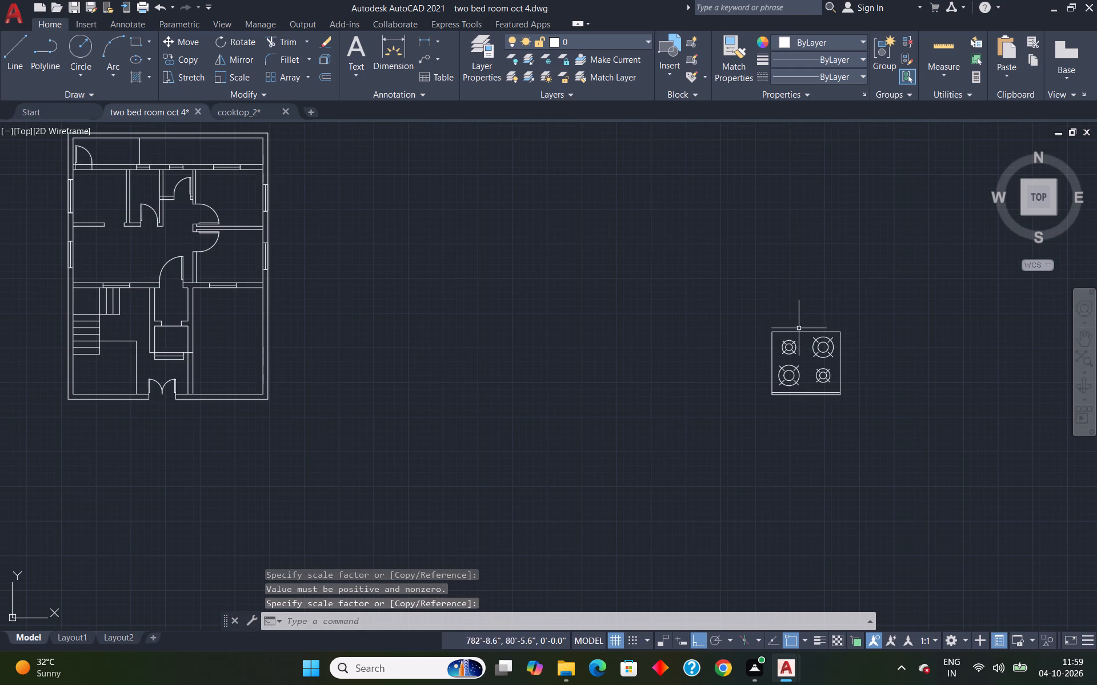
drag(741, 296, 802, 327)
click(853, 427)
key(space)
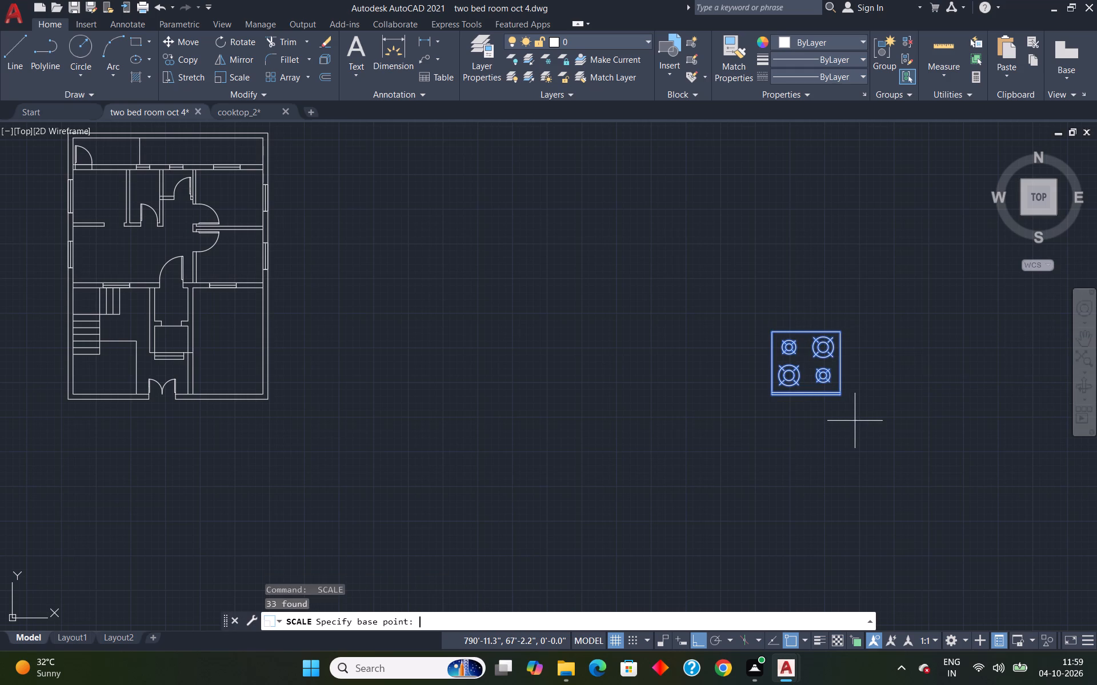
click(805, 360)
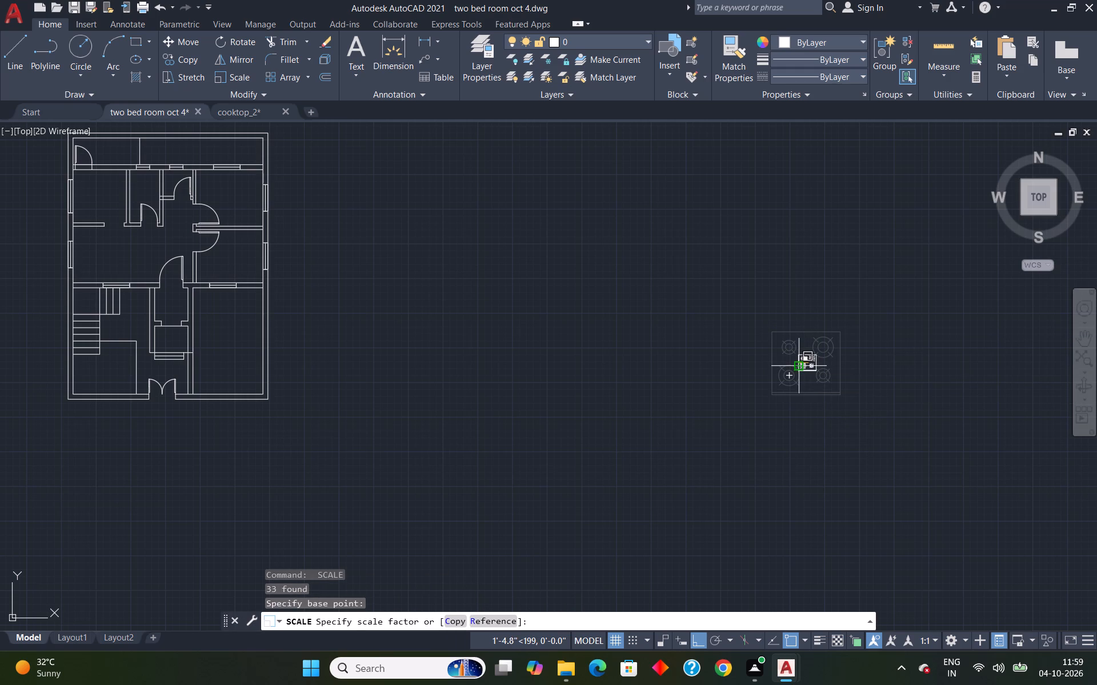
scroll(802, 365, up, 6)
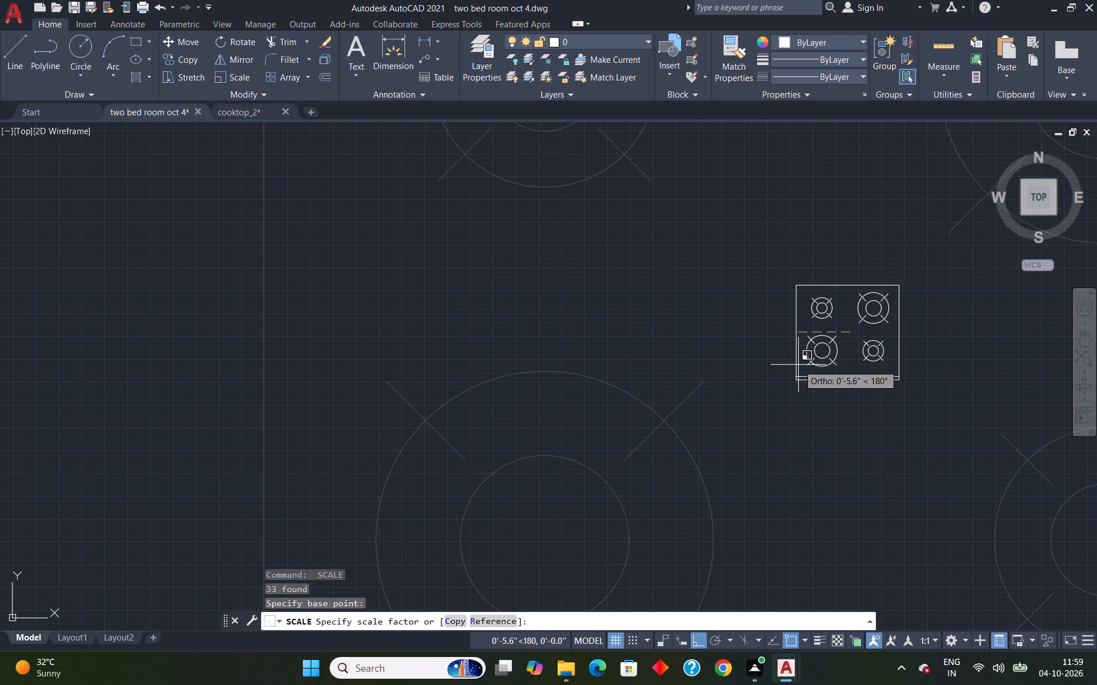
click(812, 372)
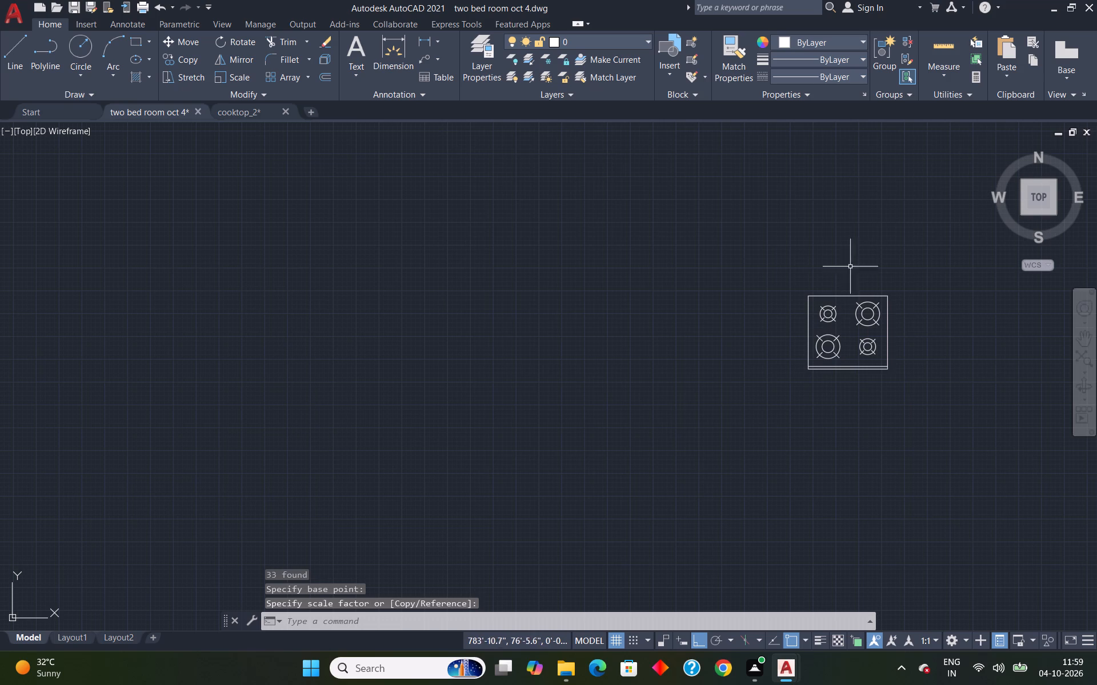
Rotate the reduced cooktop 180° about its lower corner on the double-line edge.
drag(716, 259, 757, 263)
click(983, 422)
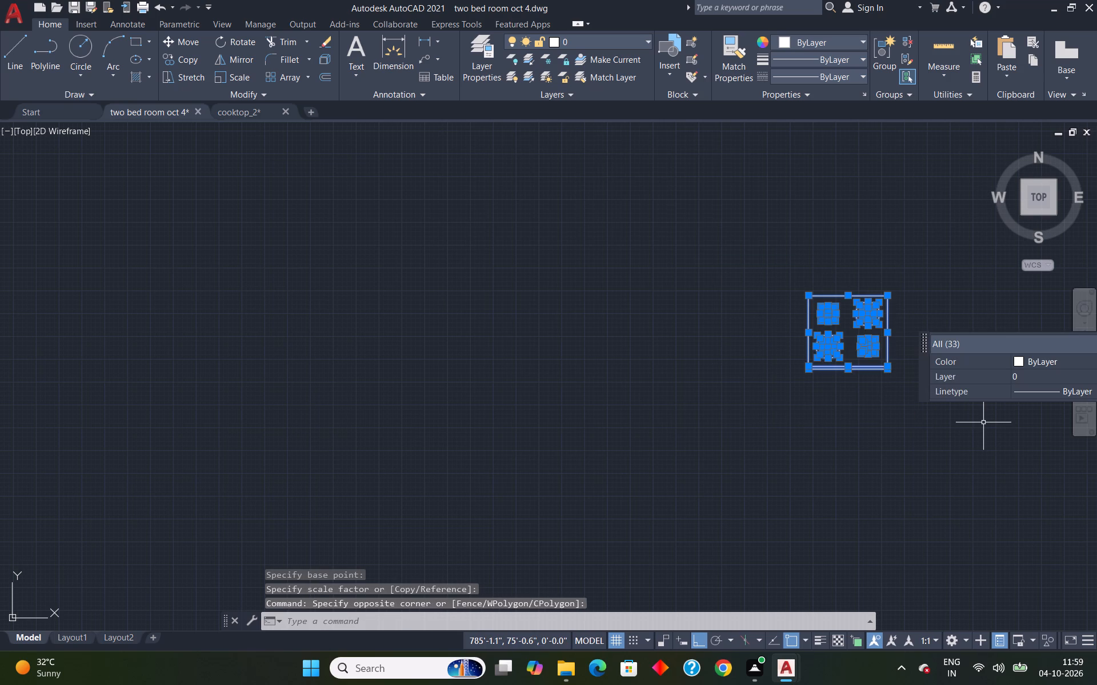
text(ro)
key(Return)
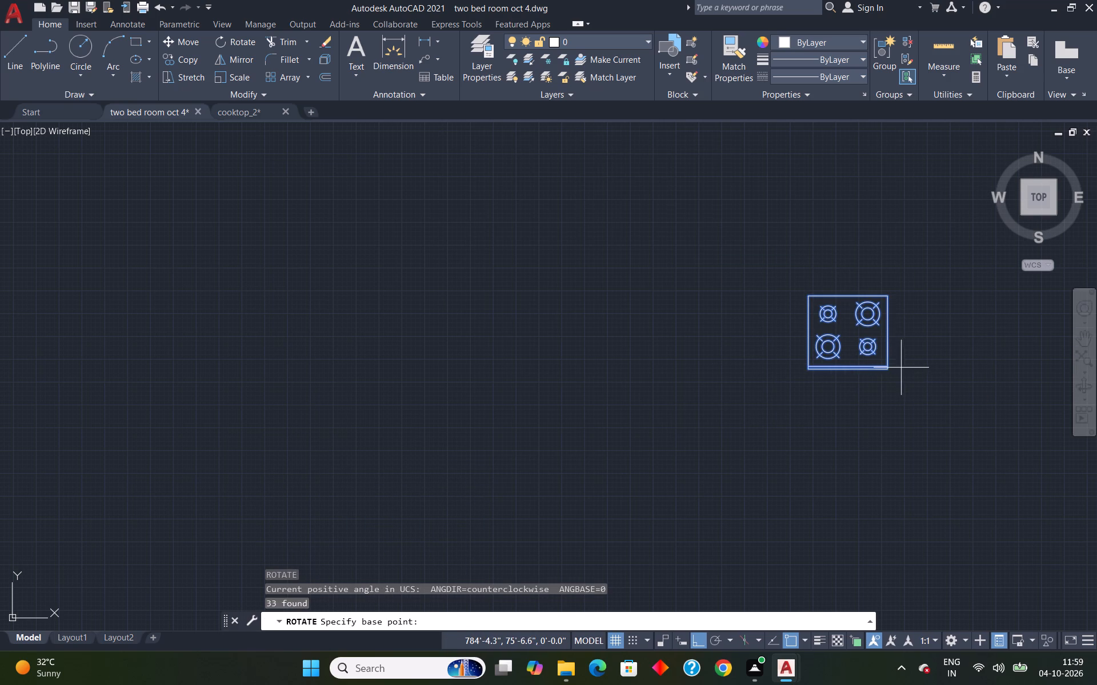
click(884, 369)
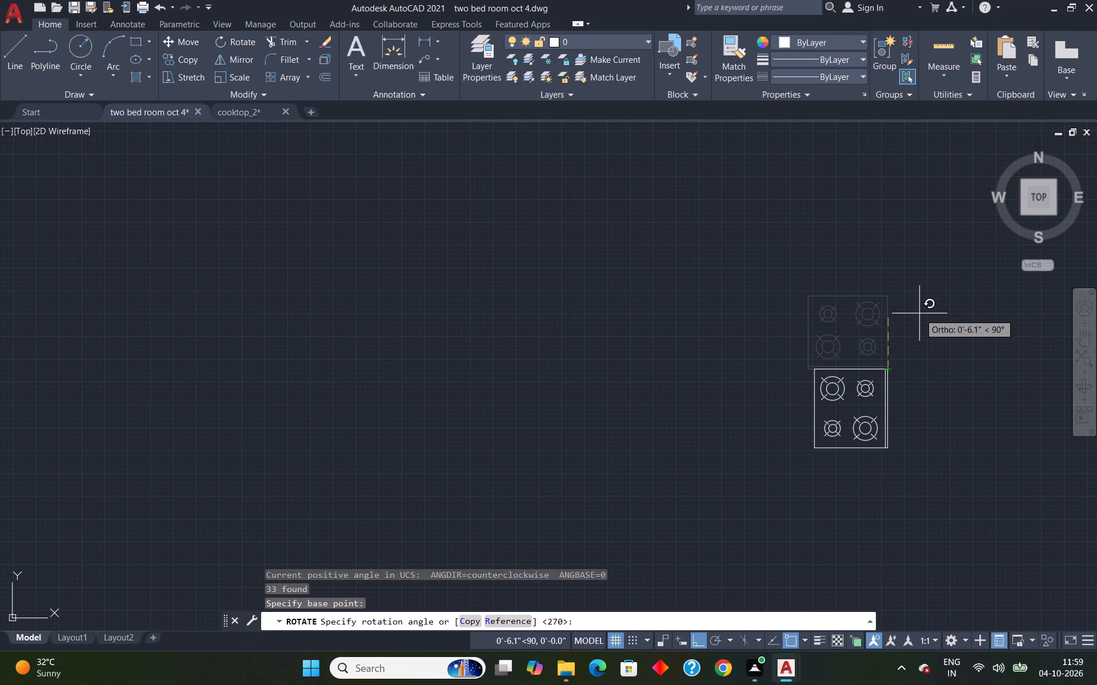
click(696, 285)
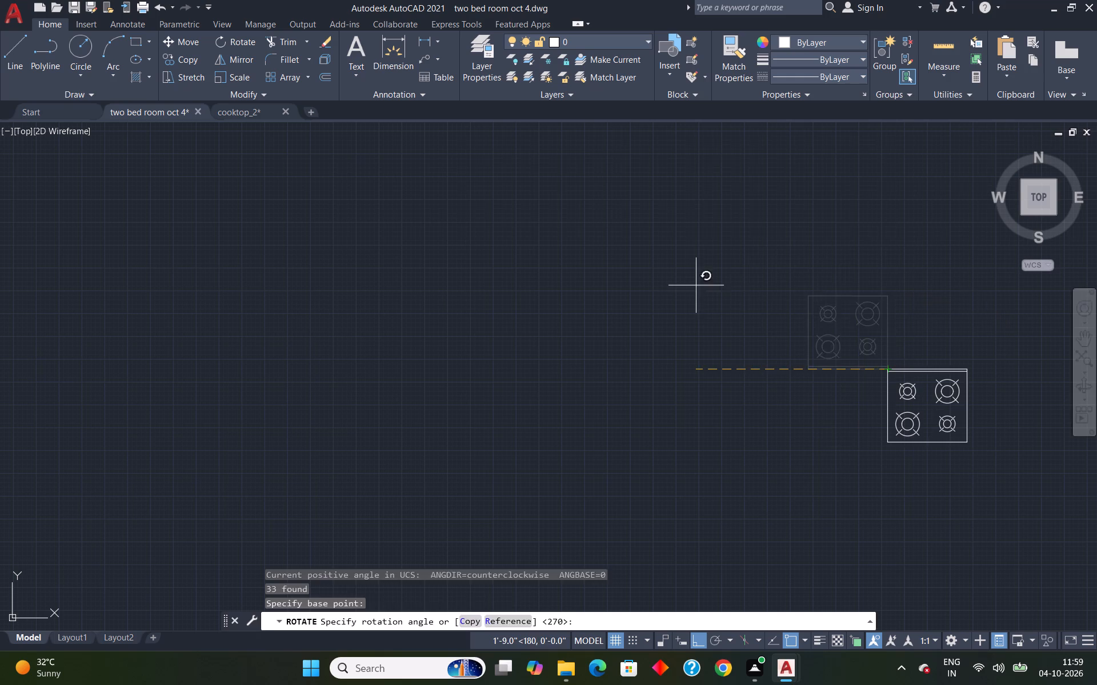
Move the cooktop by its upper corner, with Ortho off, into the plan's west room just above the short partition wall.
click(1006, 348)
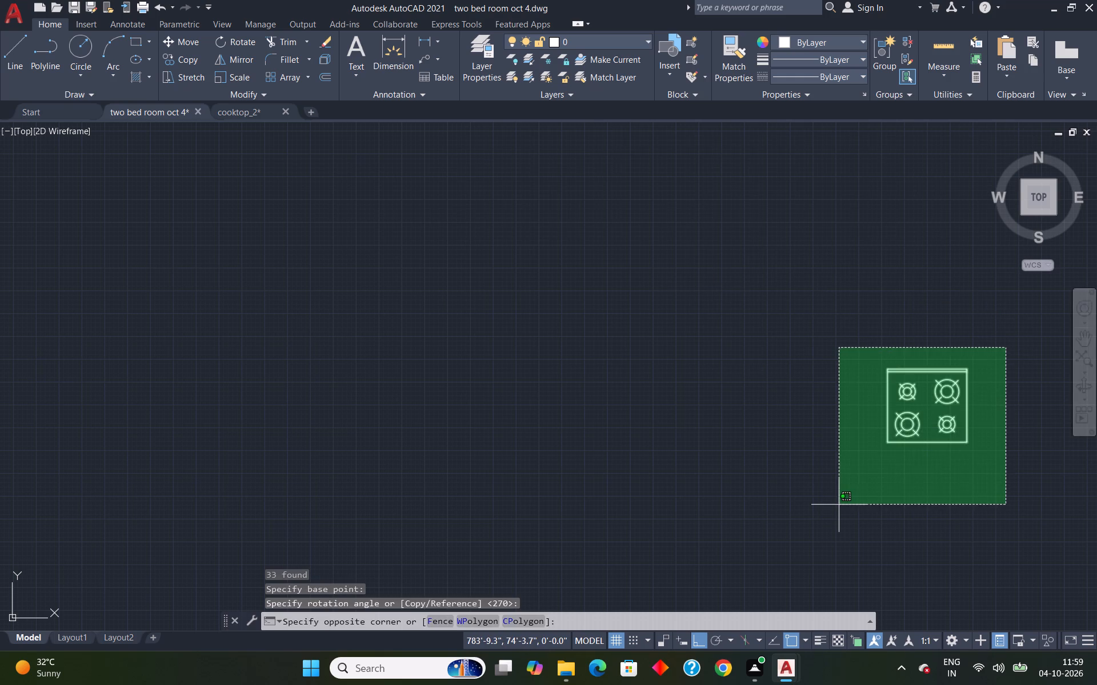
click(839, 505)
key(m)
key(Return)
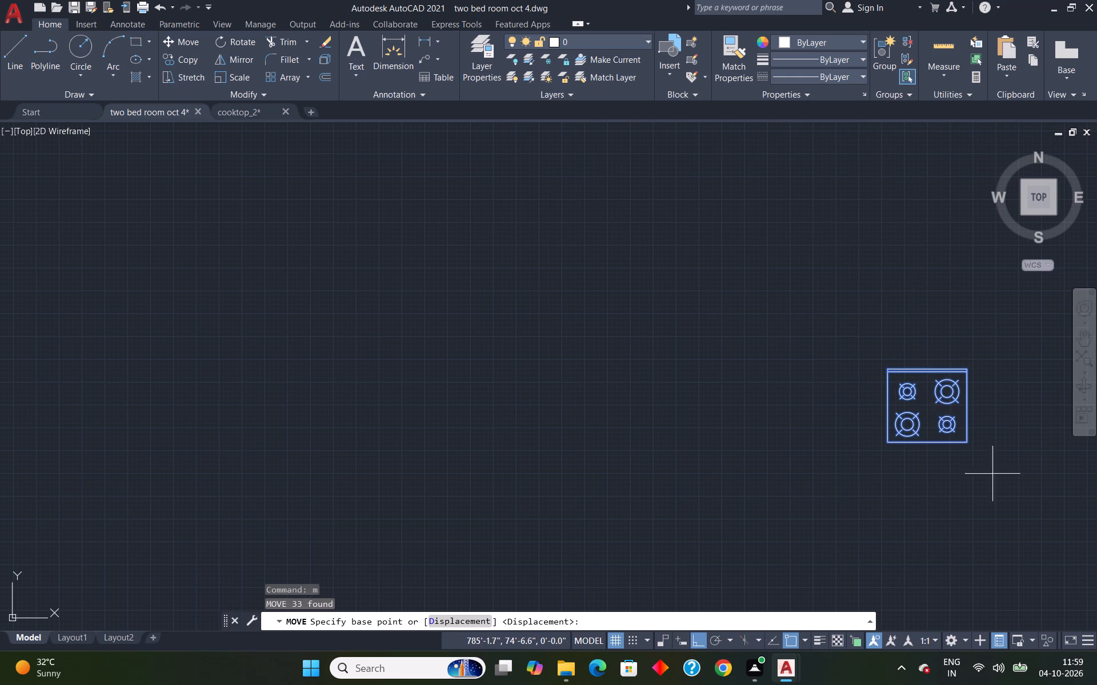
scroll(890, 373, up, 3)
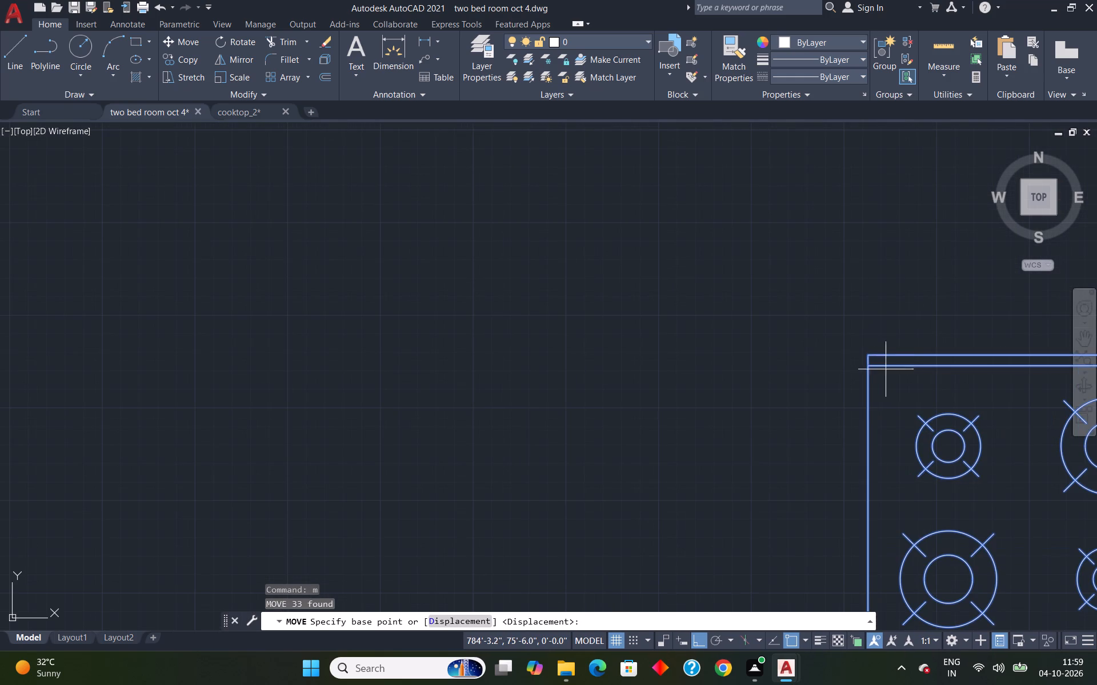
click(865, 354)
scroll(865, 354, down, 5)
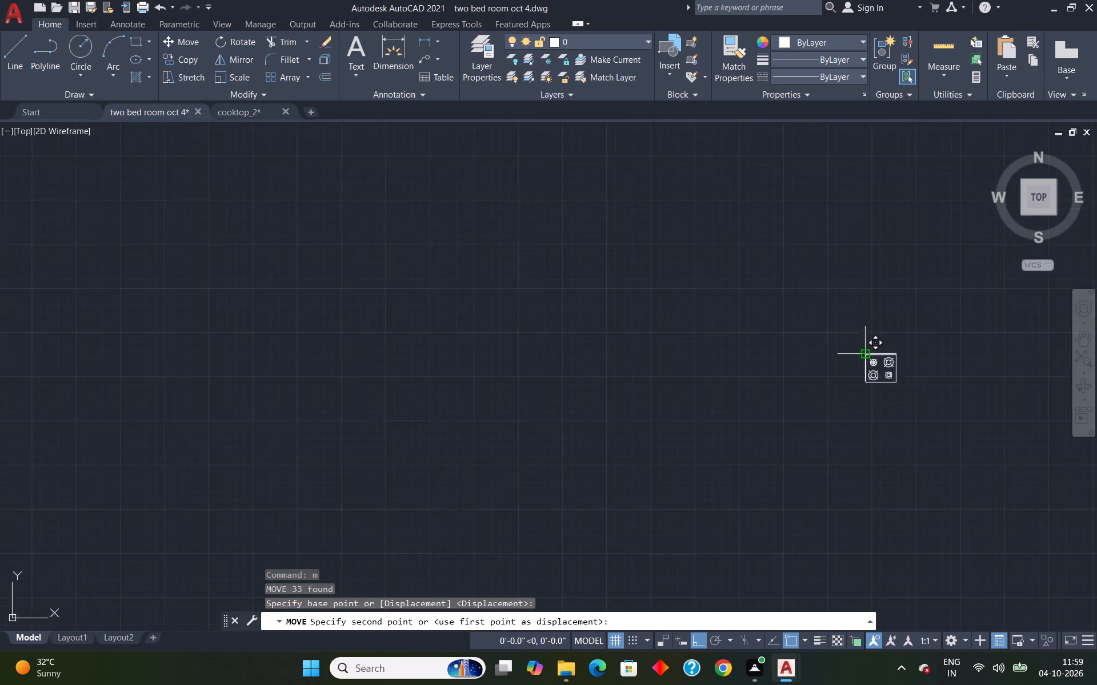
scroll(860, 362, down, 4)
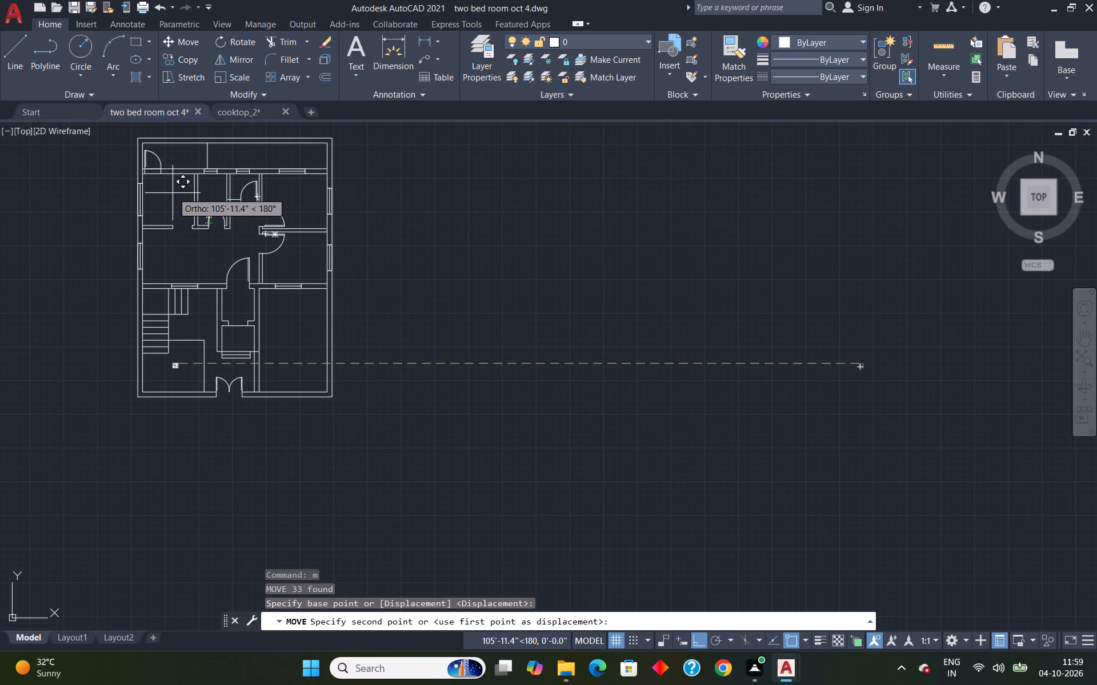
key(F8)
scroll(163, 218, up, 4)
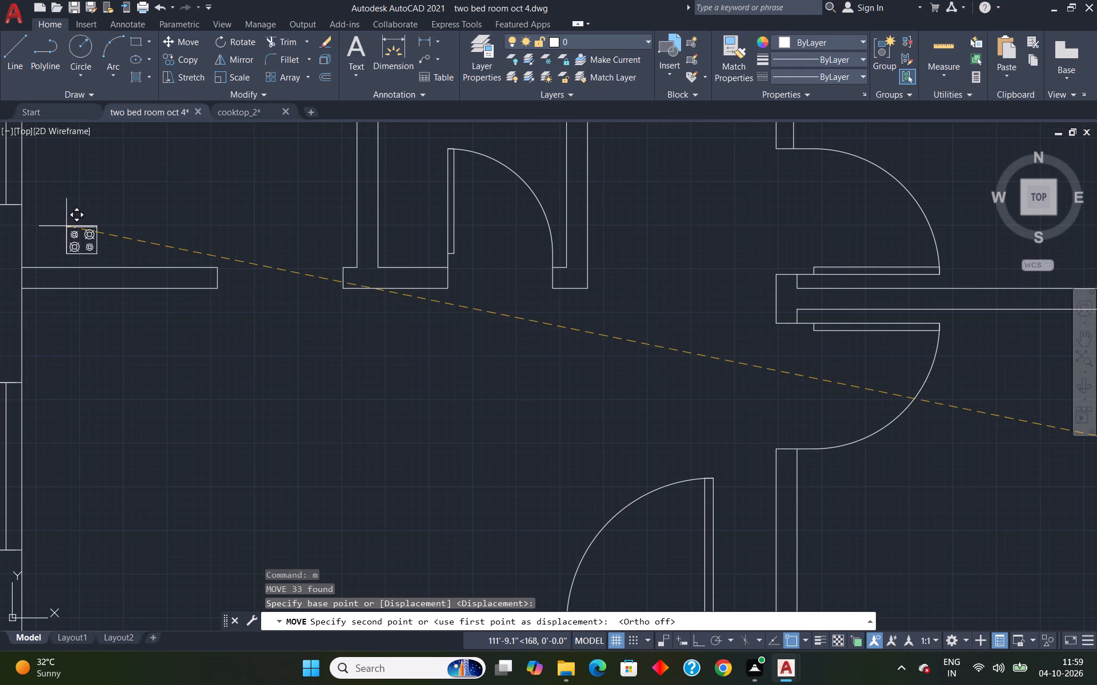
click(118, 233)
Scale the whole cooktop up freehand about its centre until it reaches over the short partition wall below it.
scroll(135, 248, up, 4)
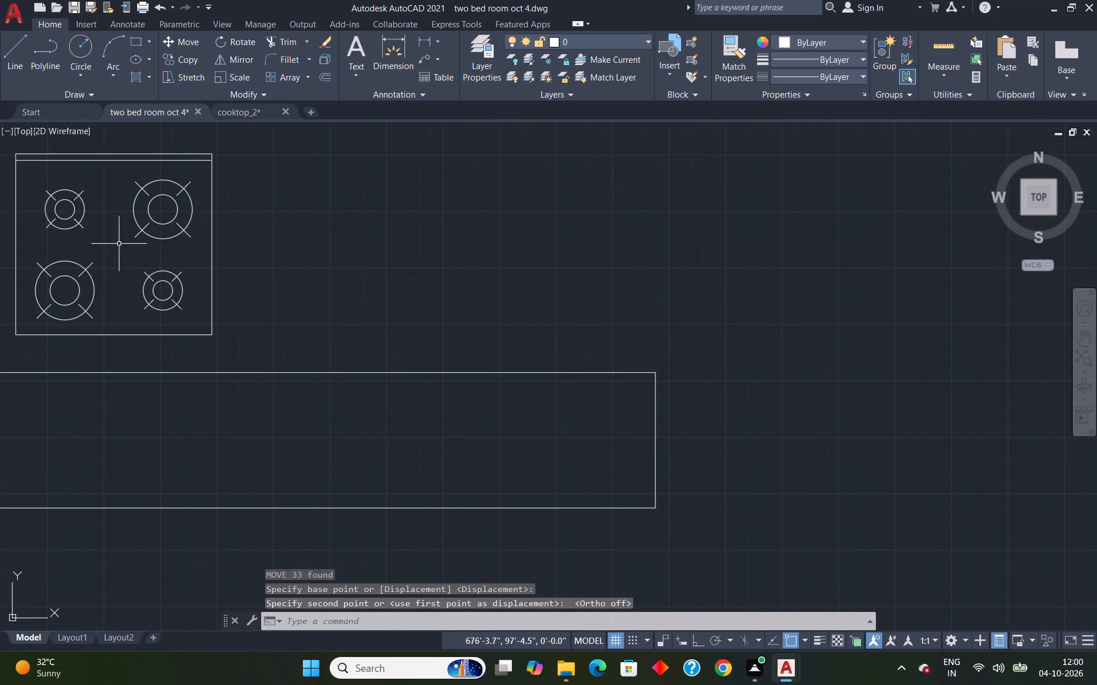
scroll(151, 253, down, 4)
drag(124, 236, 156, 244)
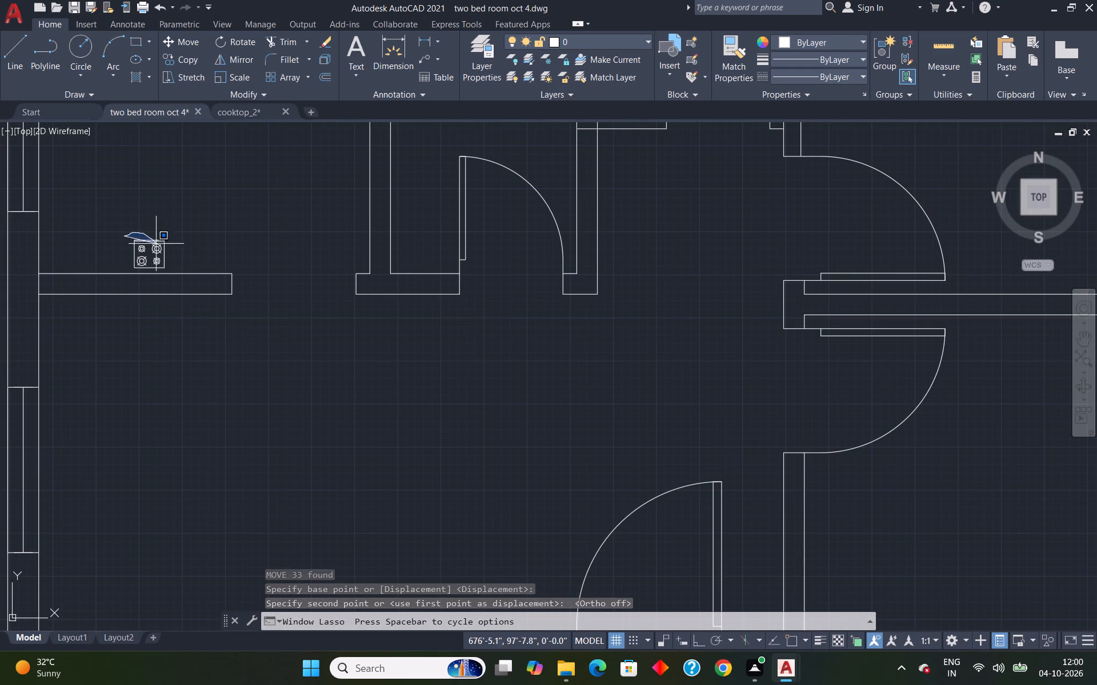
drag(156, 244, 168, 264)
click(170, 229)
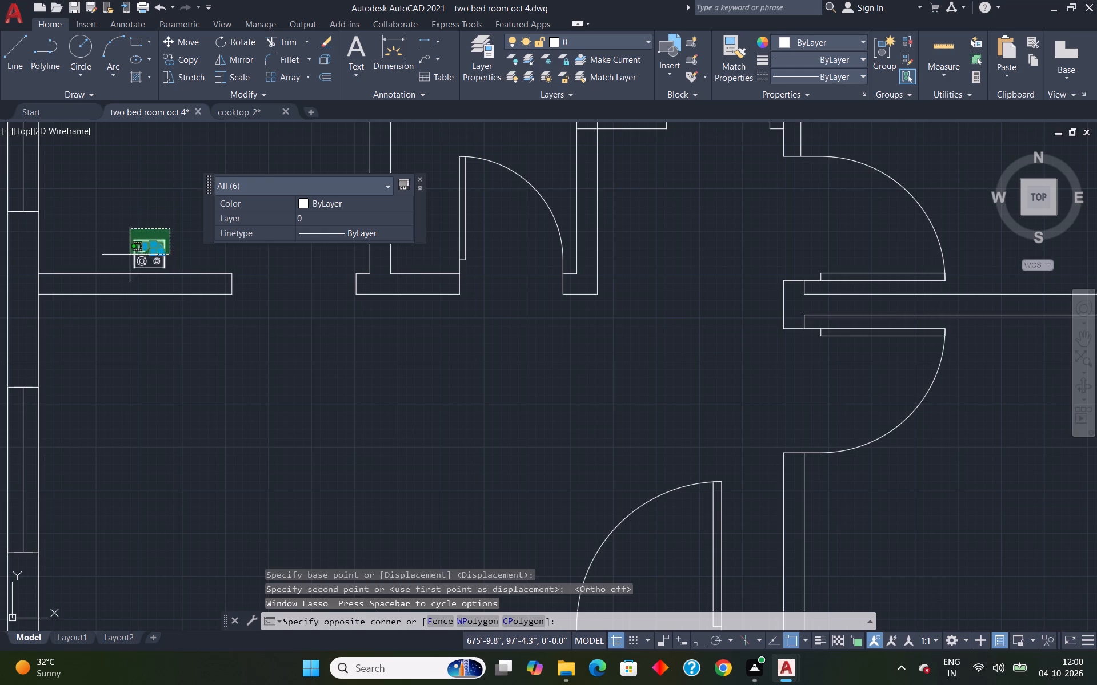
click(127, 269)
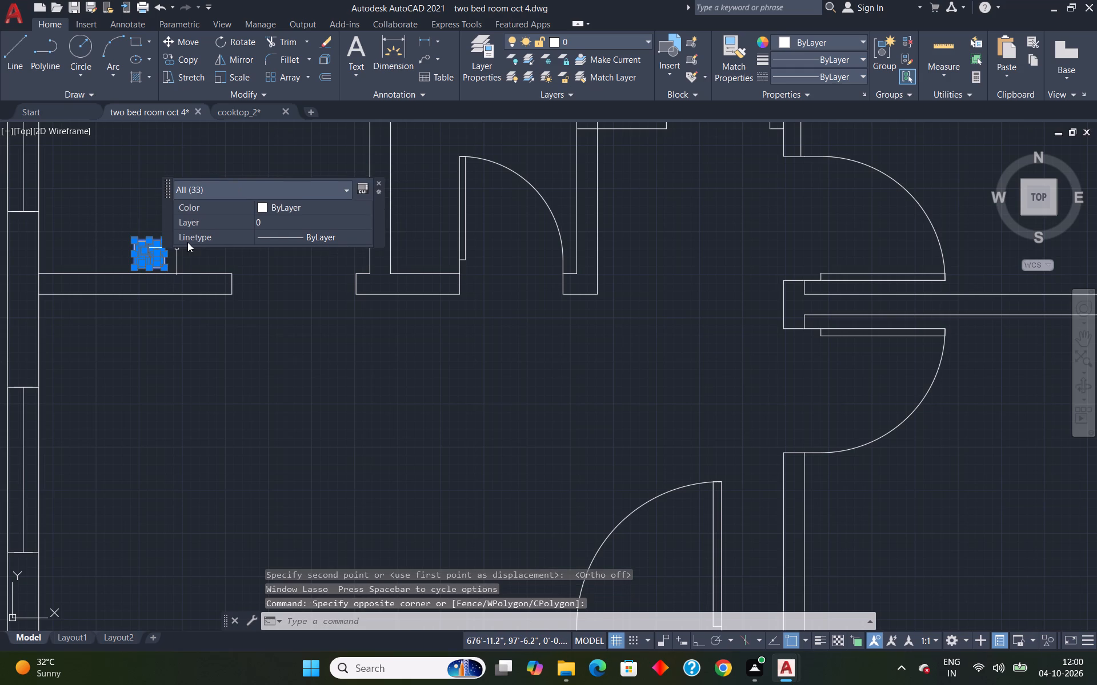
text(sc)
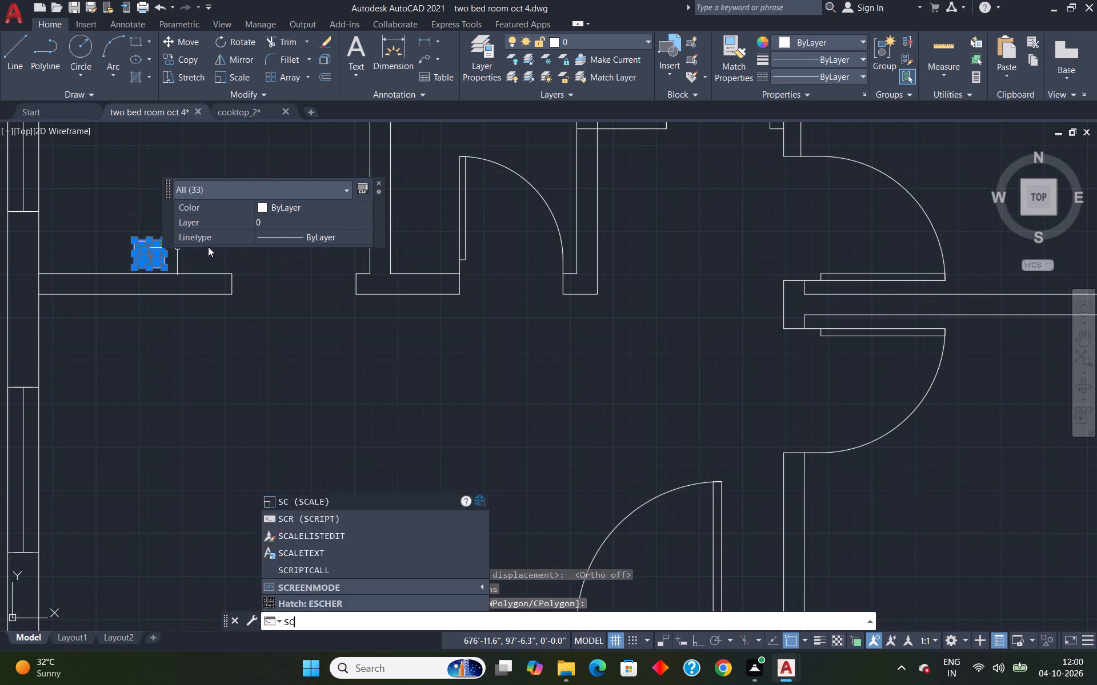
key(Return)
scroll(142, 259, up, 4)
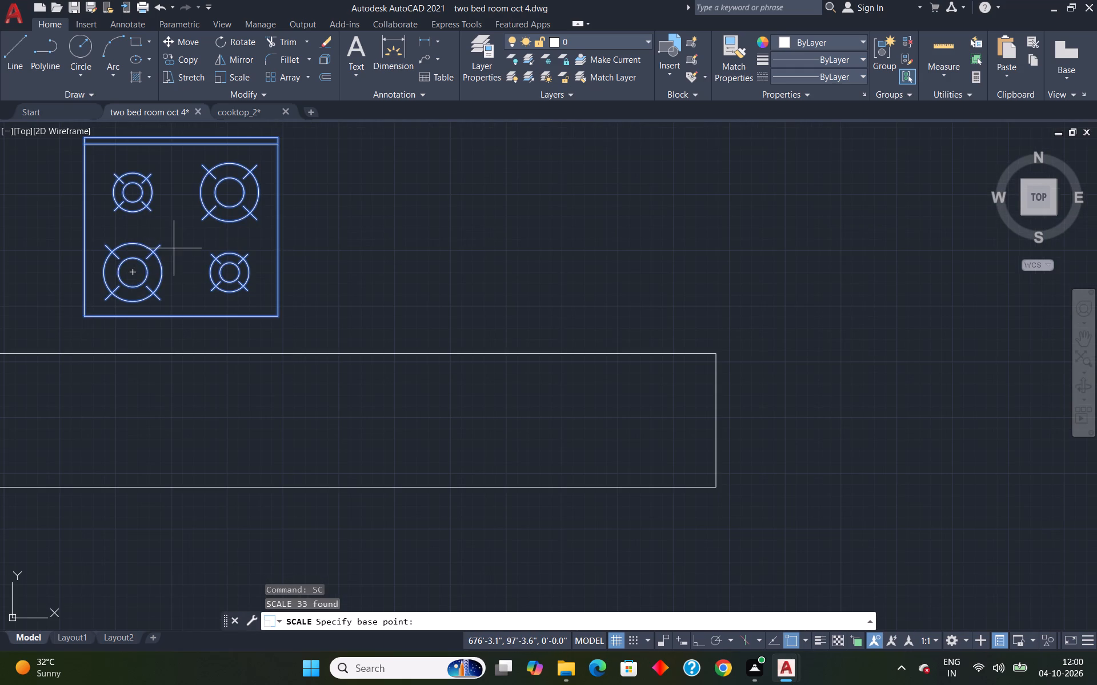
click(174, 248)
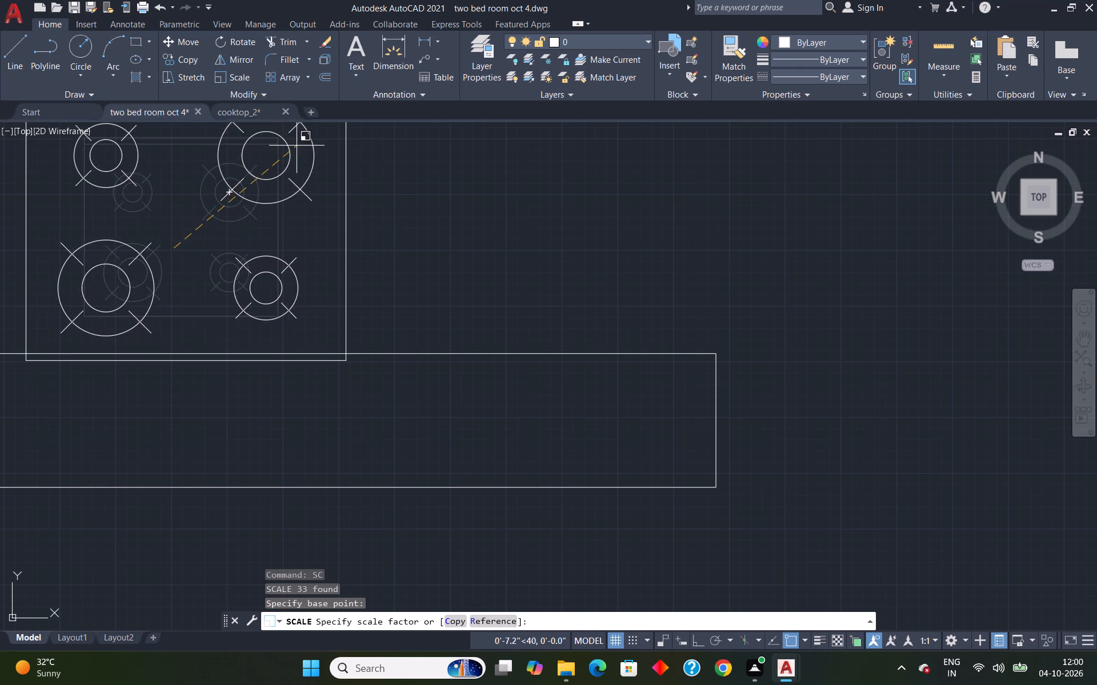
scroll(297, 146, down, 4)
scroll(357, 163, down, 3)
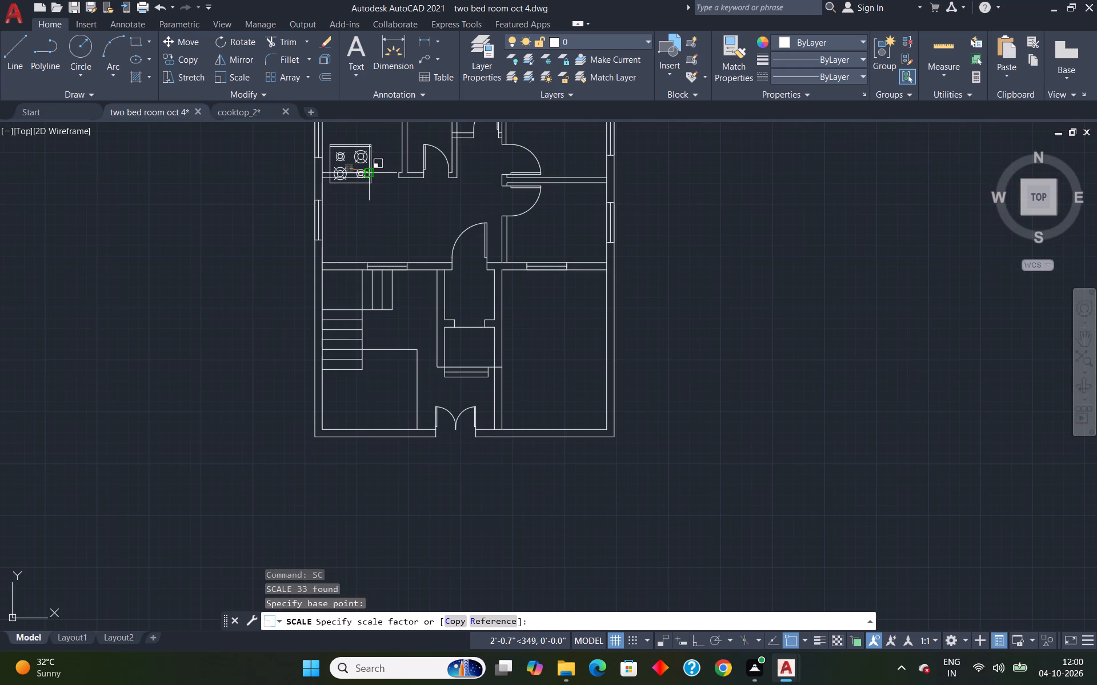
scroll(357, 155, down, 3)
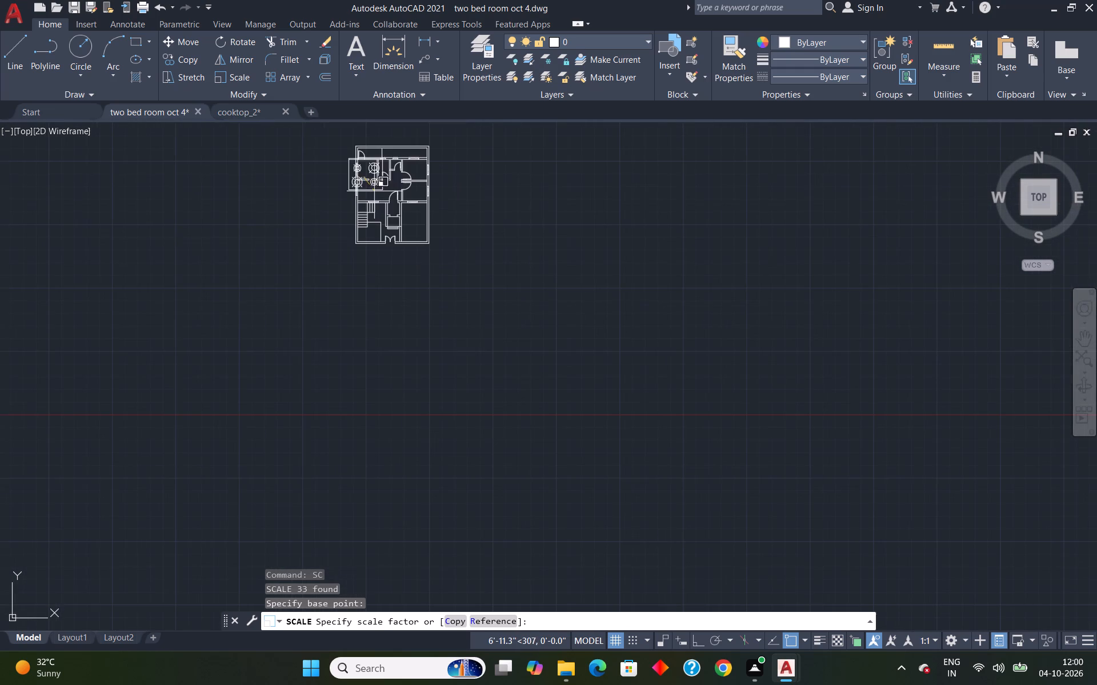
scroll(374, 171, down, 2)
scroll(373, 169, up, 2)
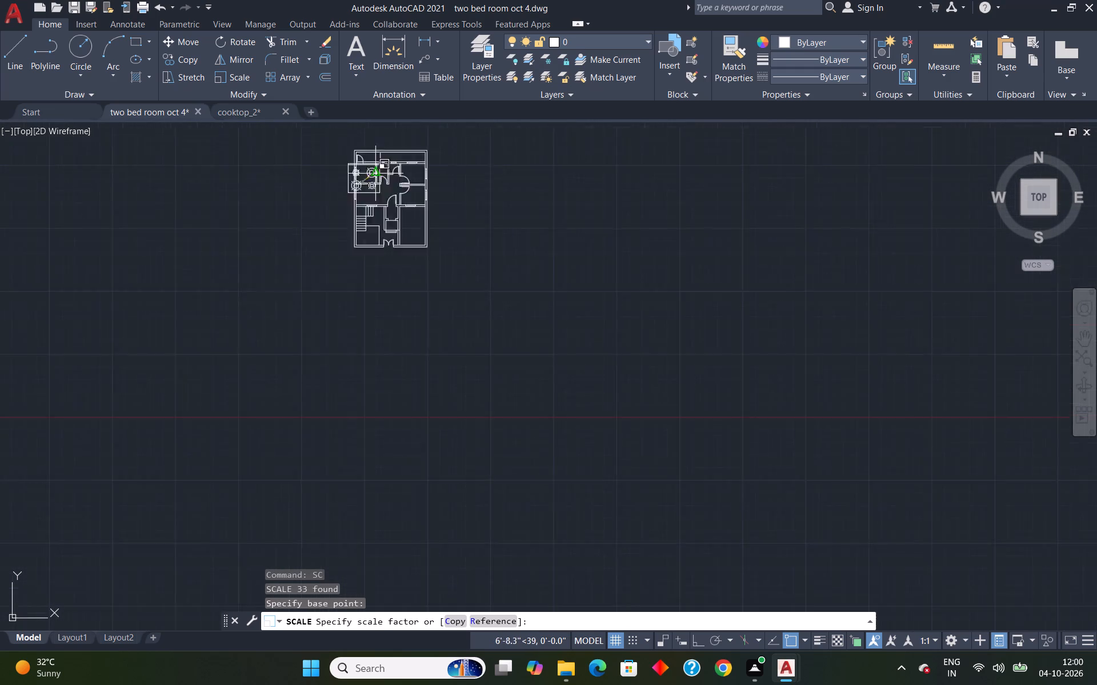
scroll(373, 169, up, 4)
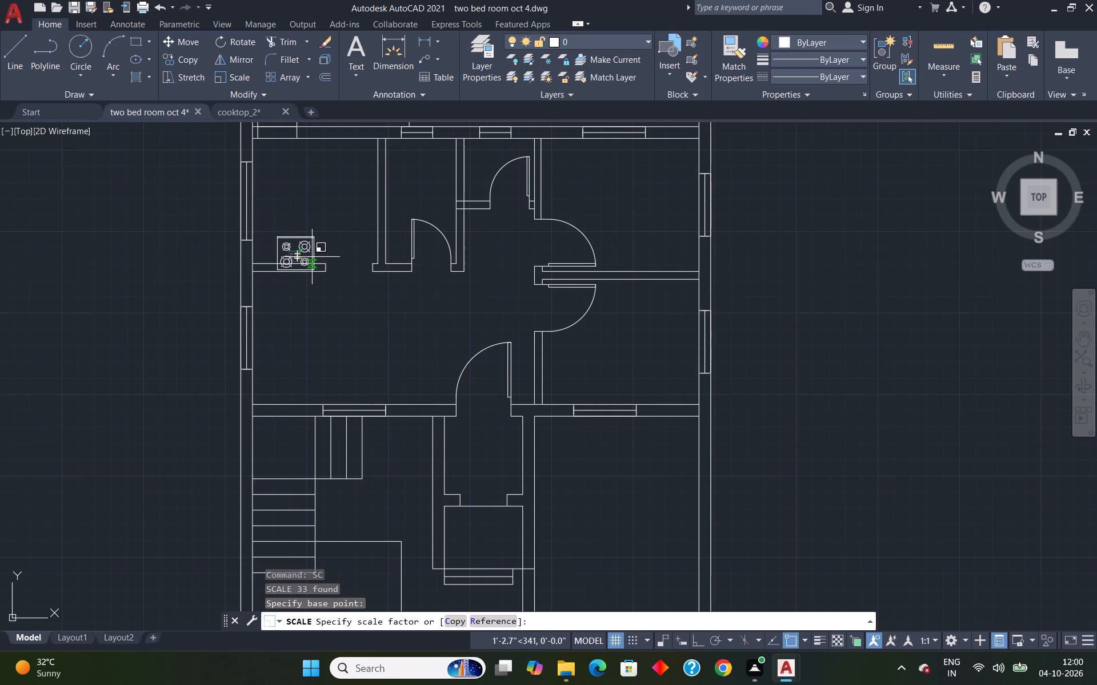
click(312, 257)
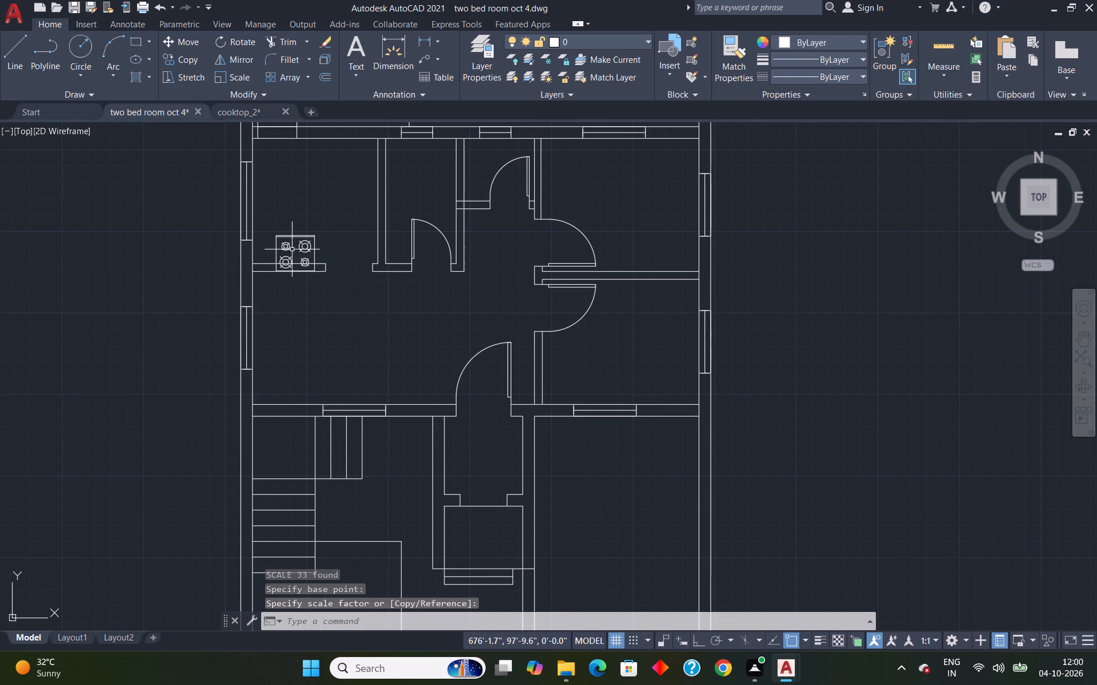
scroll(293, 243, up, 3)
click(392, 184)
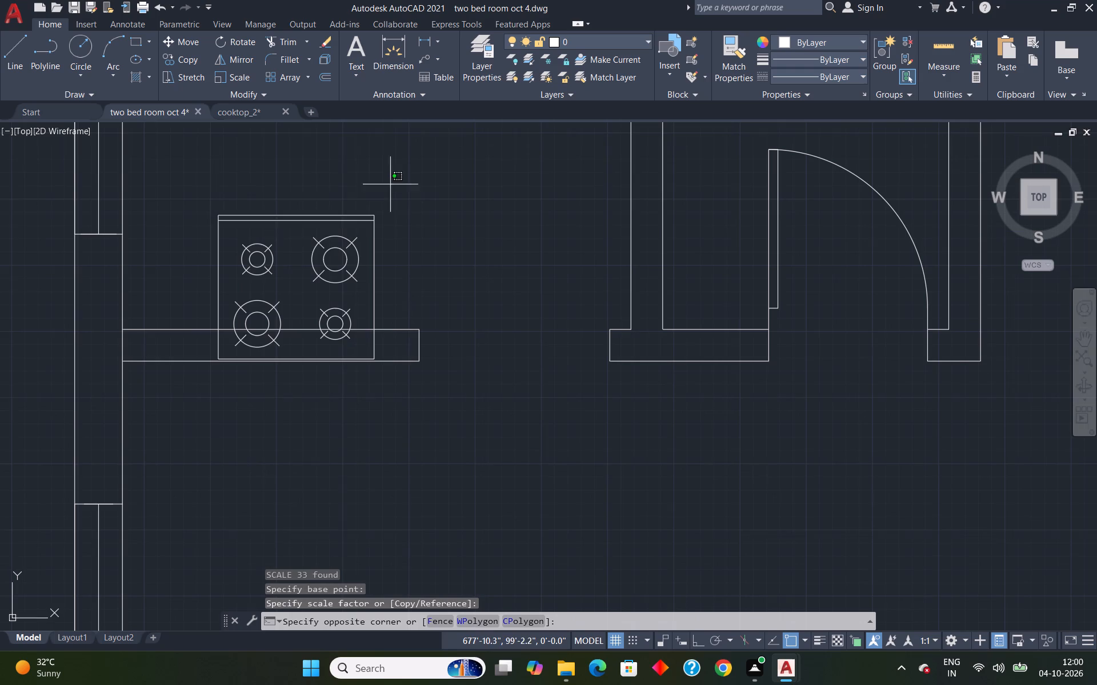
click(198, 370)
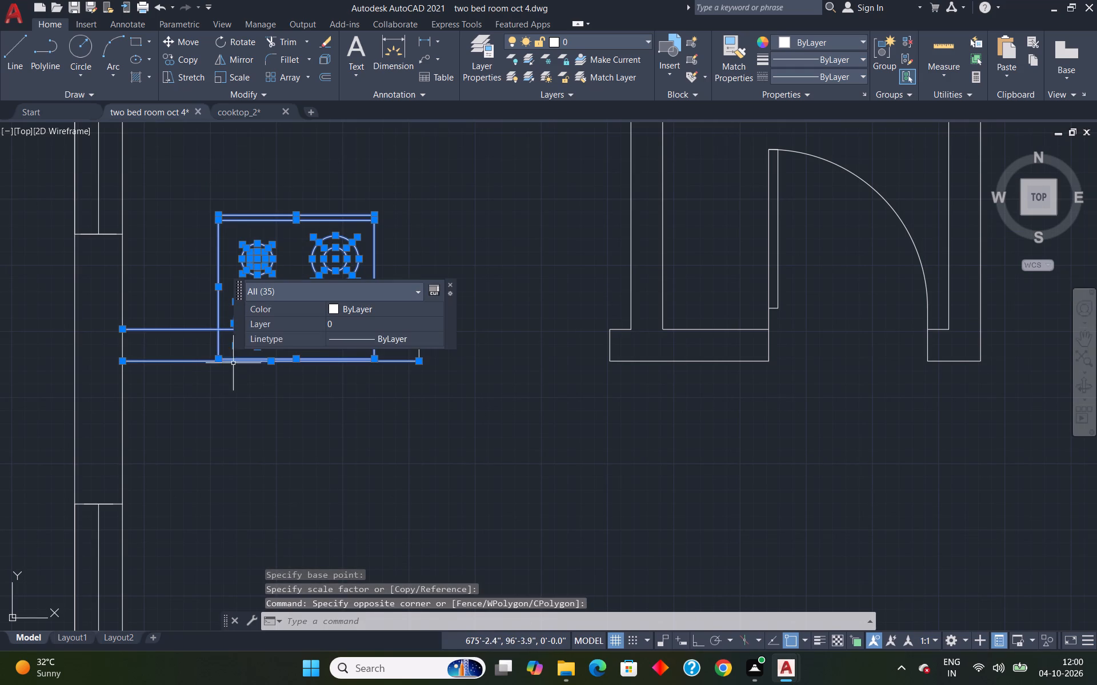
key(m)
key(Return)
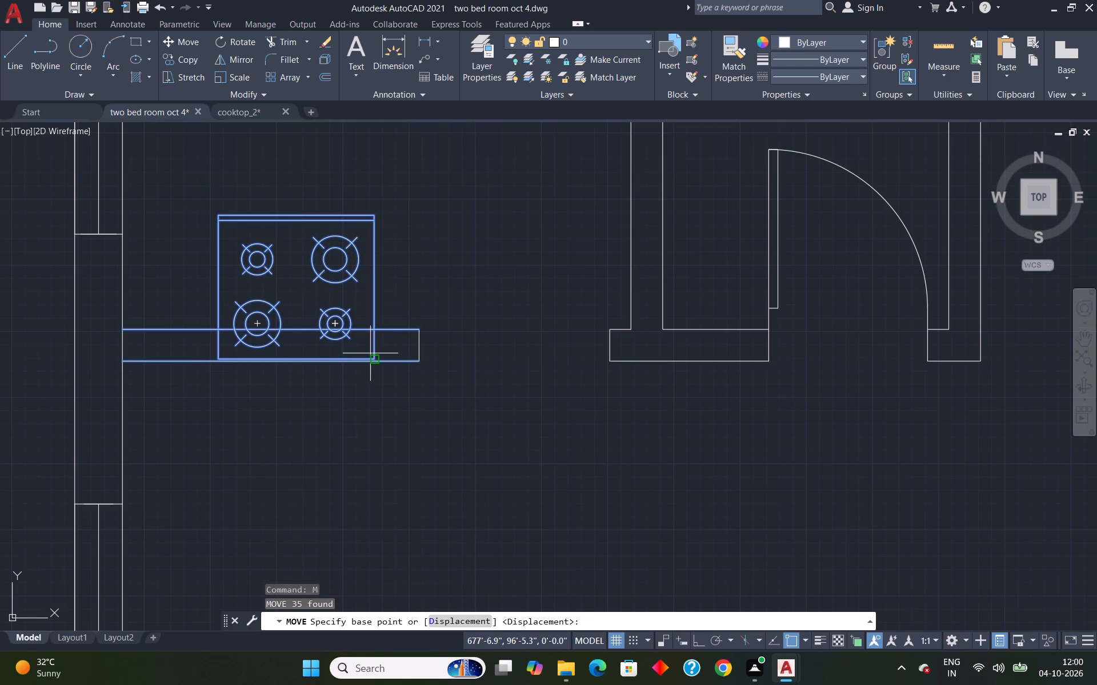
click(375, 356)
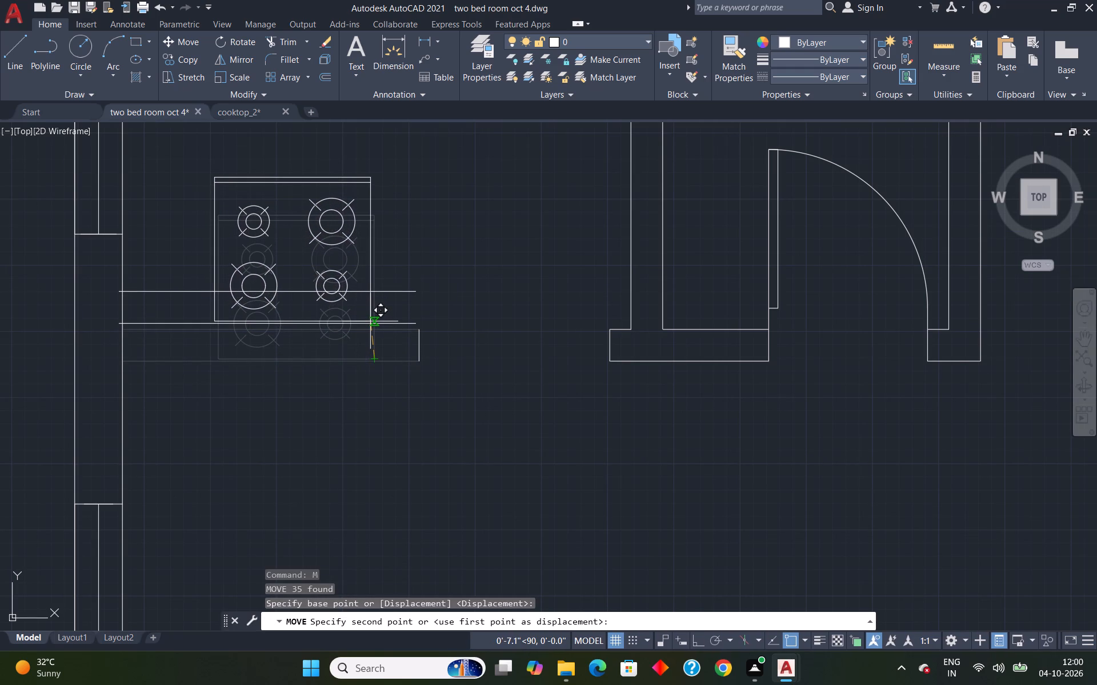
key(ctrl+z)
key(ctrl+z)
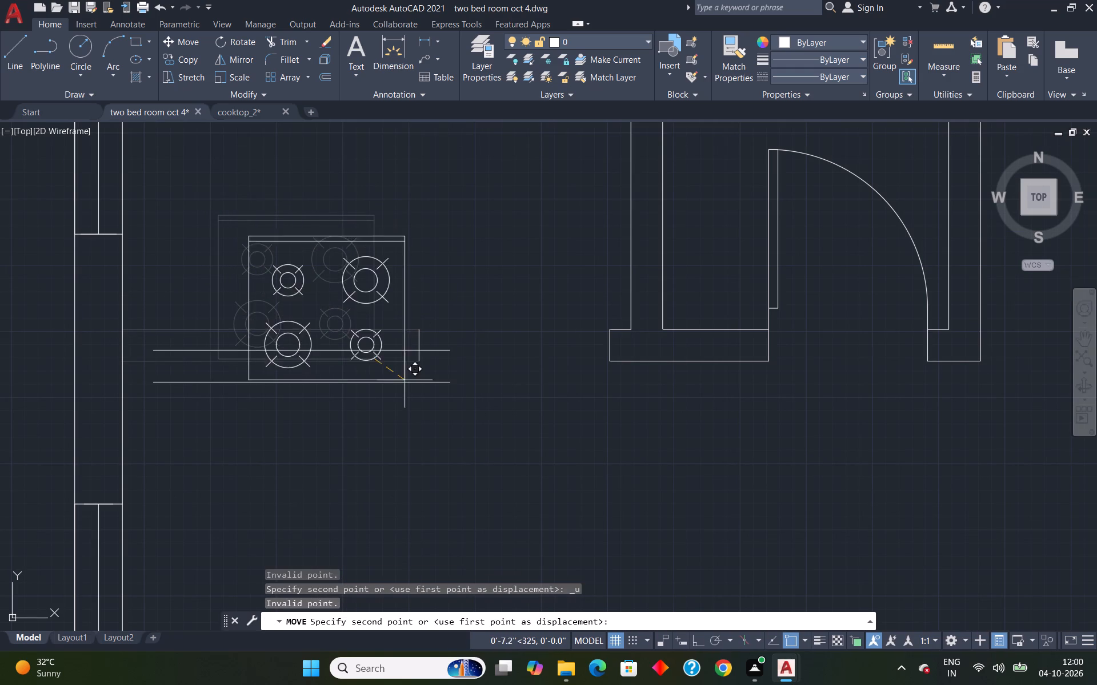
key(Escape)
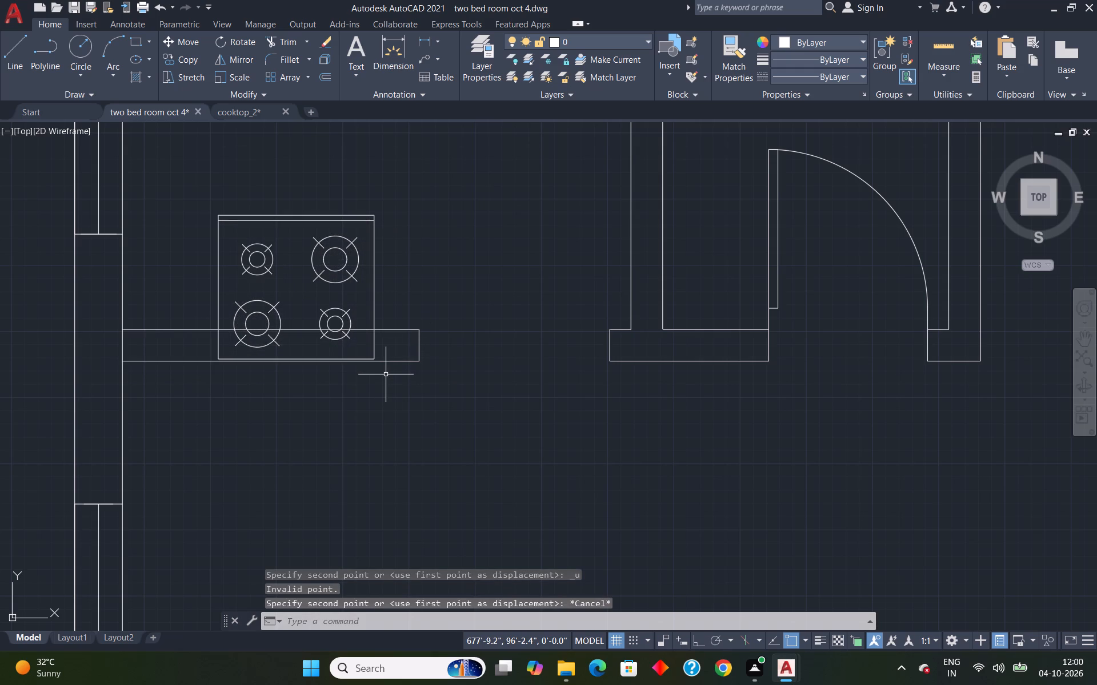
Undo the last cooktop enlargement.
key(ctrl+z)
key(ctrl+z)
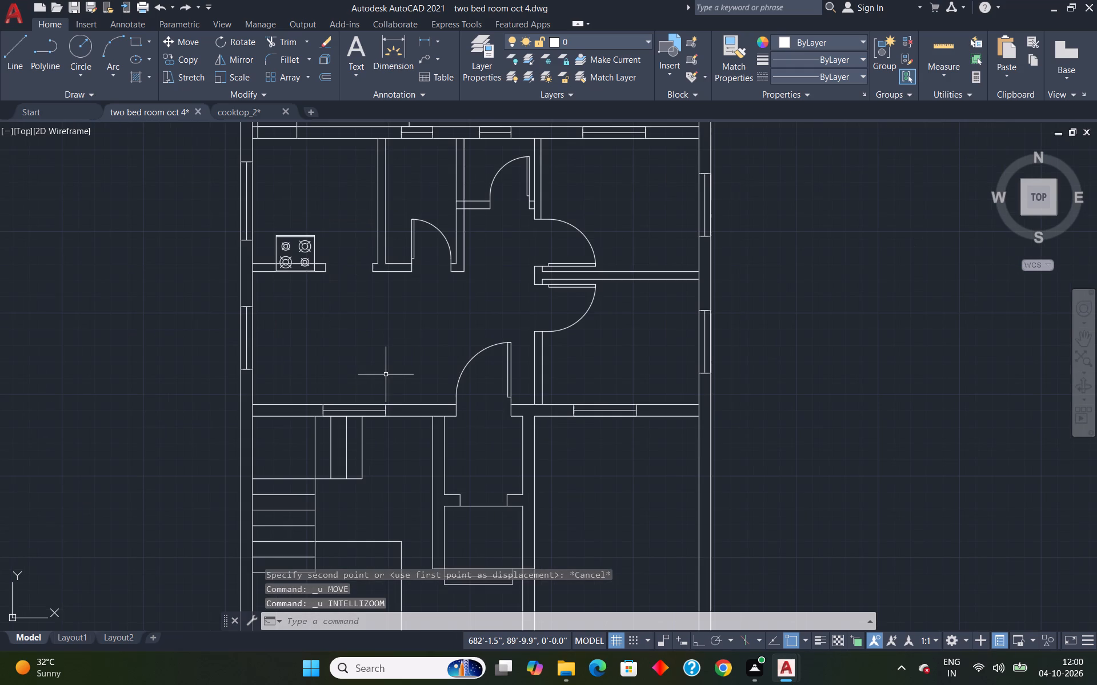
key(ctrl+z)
Move the small cooktop by its lower-right corner farther up into the west room, clear of the partition wall.
scroll(134, 238, up, 3)
click(92, 229)
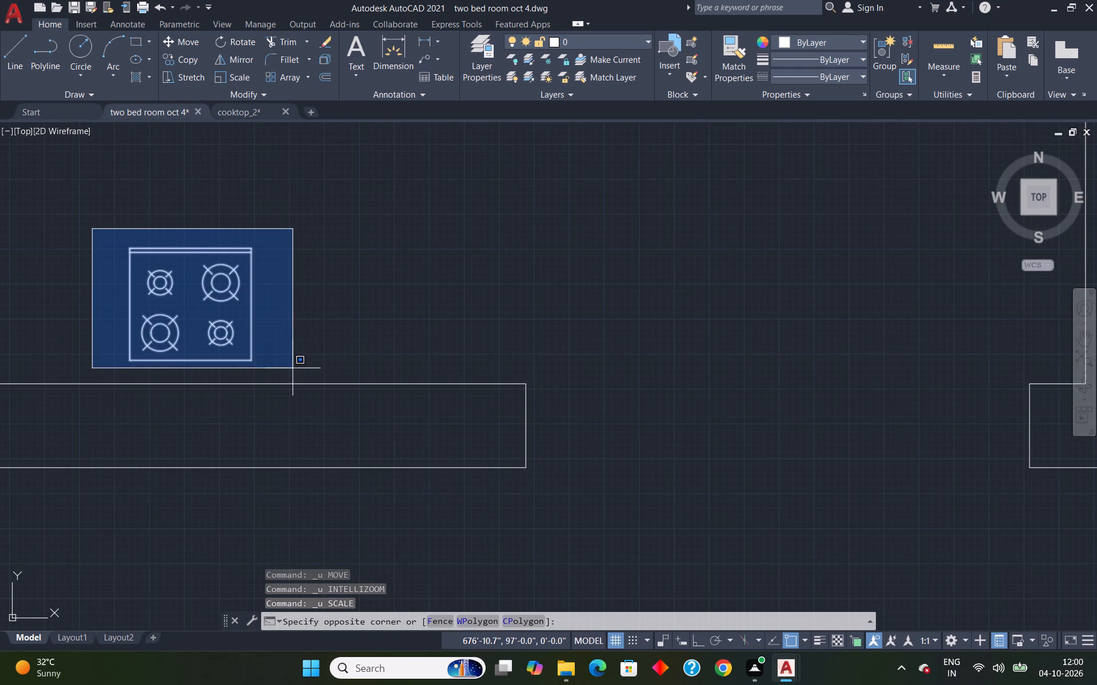
click(293, 368)
key(m)
key(Return)
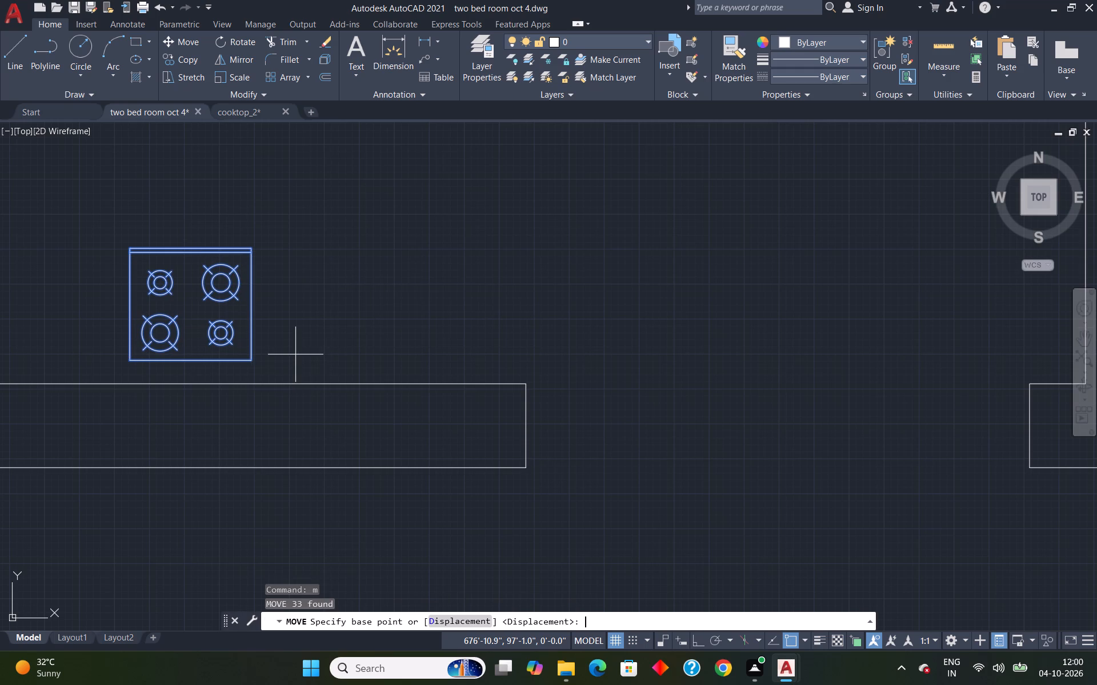
click(252, 356)
scroll(259, 303, down, 2)
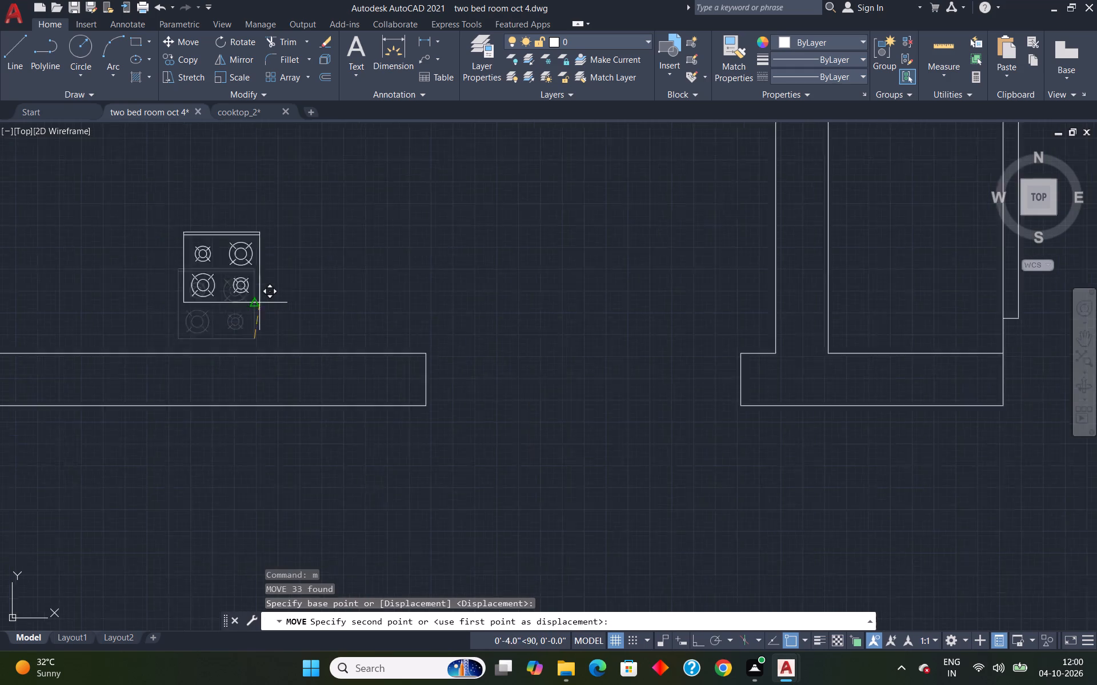
scroll(259, 303, down, 3)
click(259, 273)
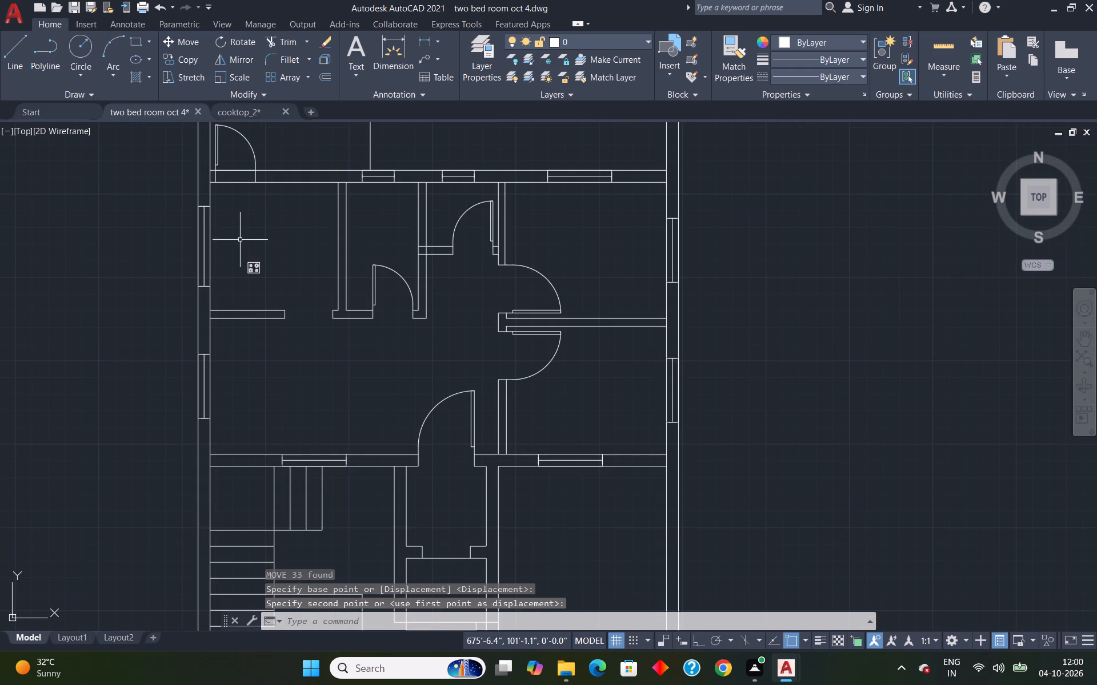
key(Escape)
Scale the whole cooktop up freehand about its centre, keeping it clear of the room's west wall and the partition wall.
click(229, 255)
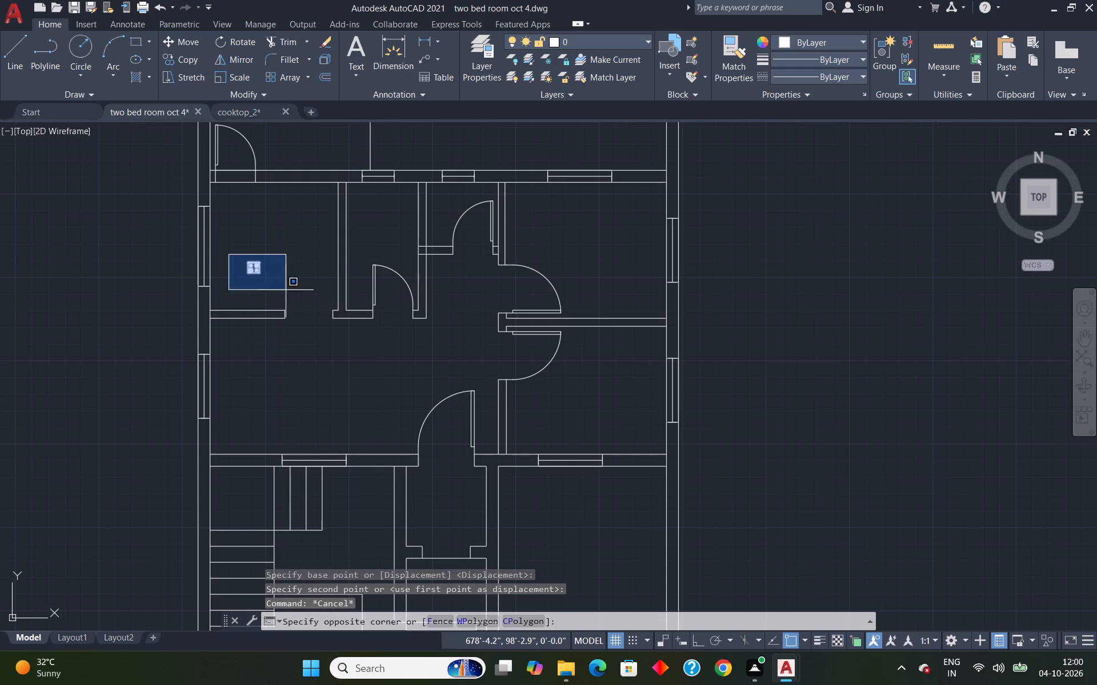
click(287, 300)
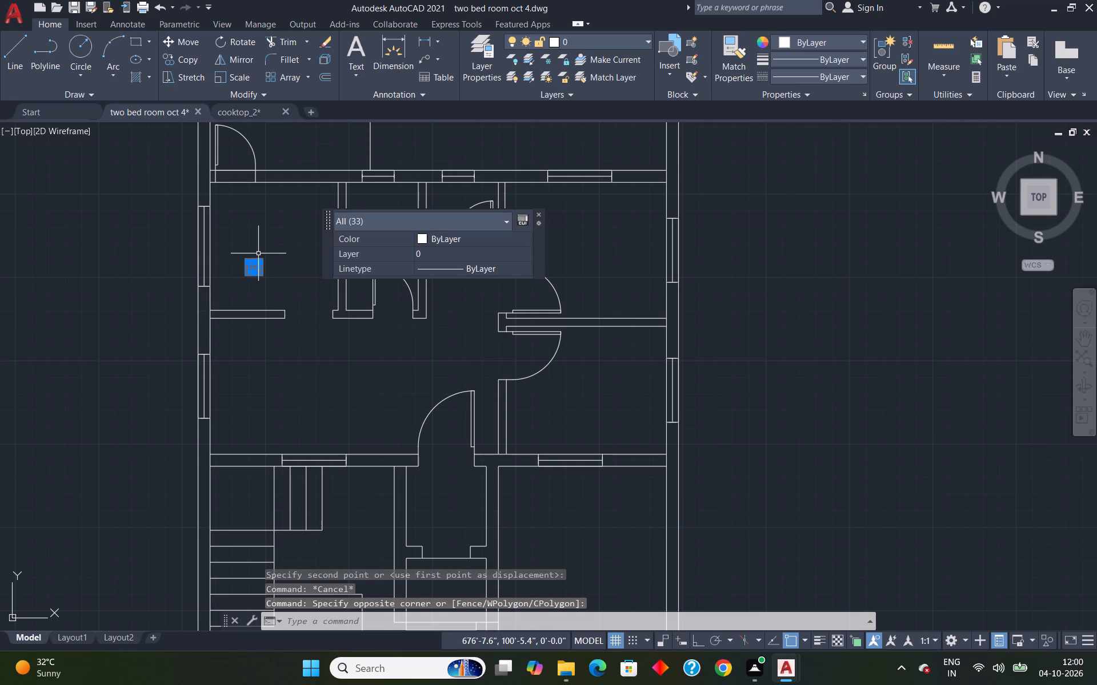
text(sc)
key(Return)
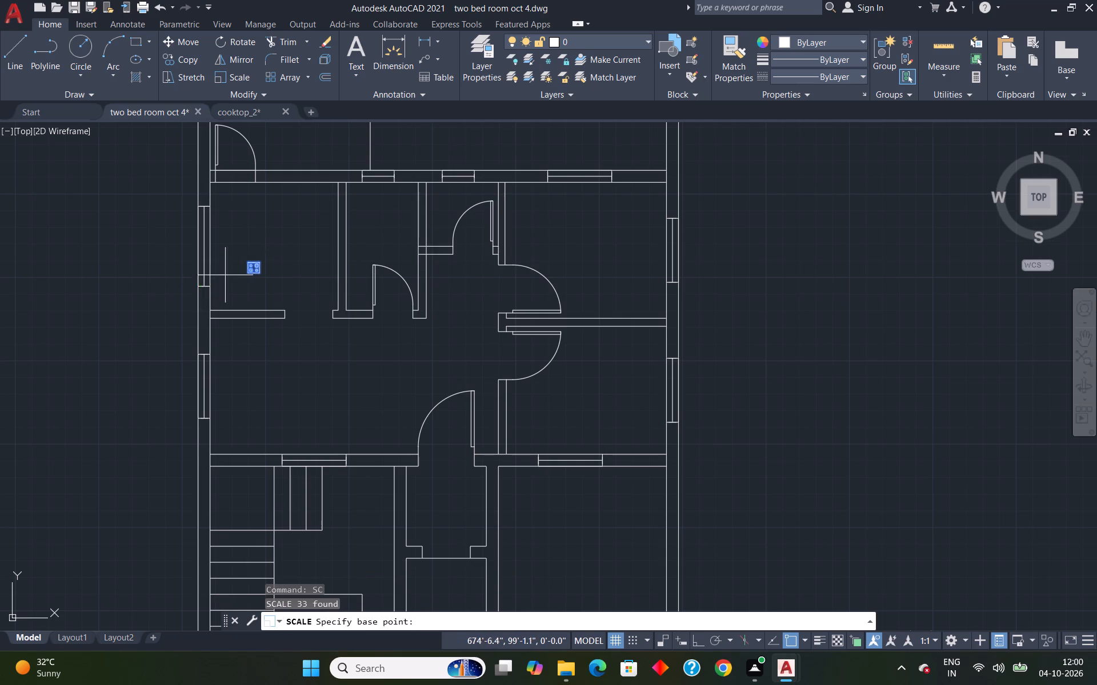
scroll(228, 274, up, 5)
click(449, 216)
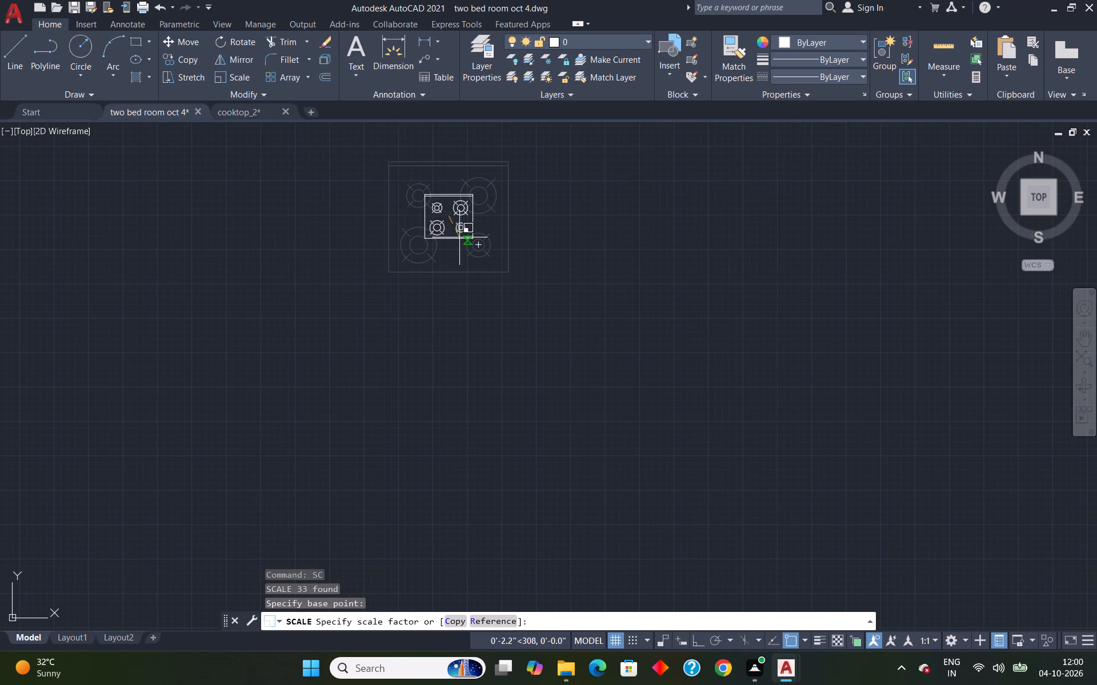
scroll(505, 303, down, 4)
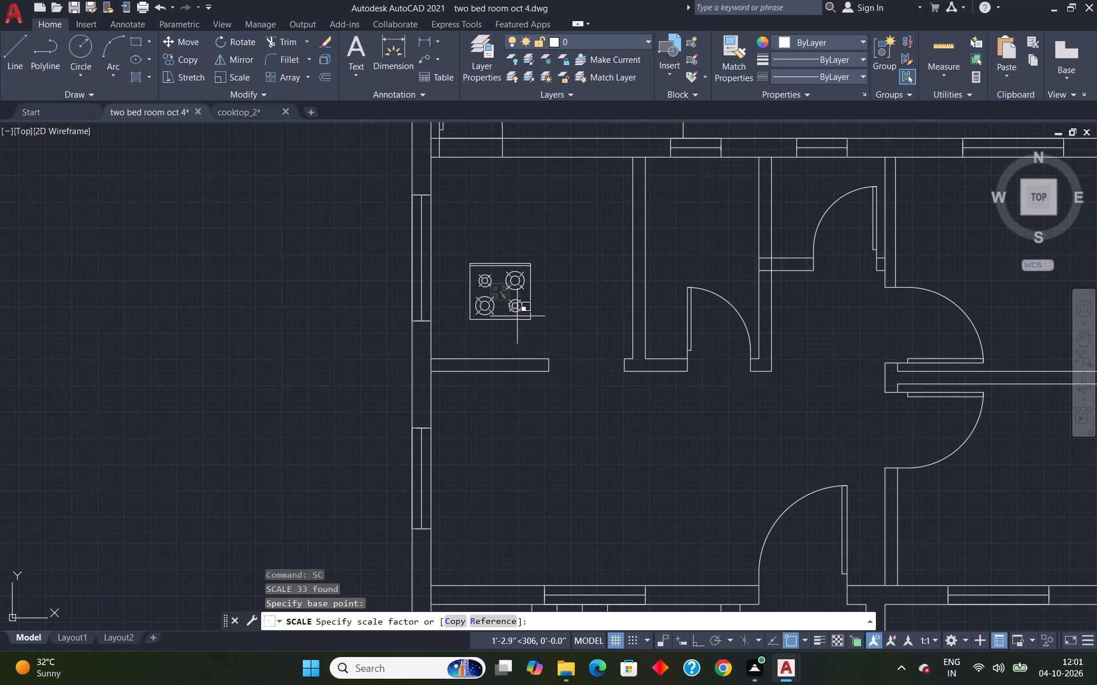
click(514, 313)
Move the cooktop by its lower-right corner about 2' southwest, into the room's corner between the west wall and the partition wall.
click(538, 252)
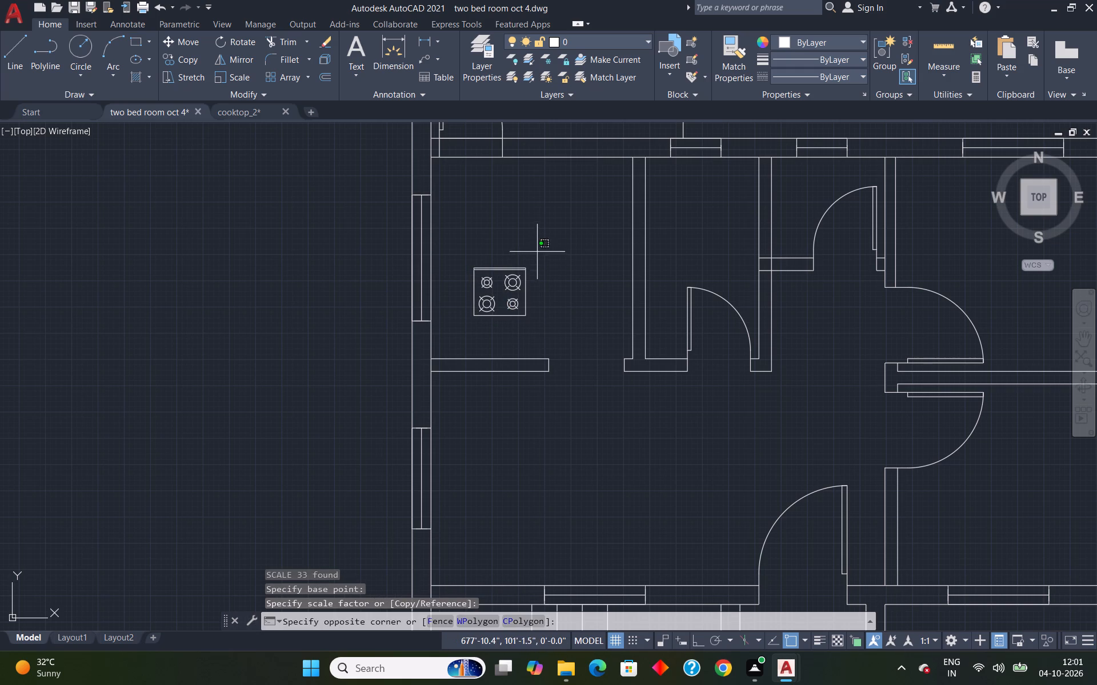
click(467, 334)
key(m)
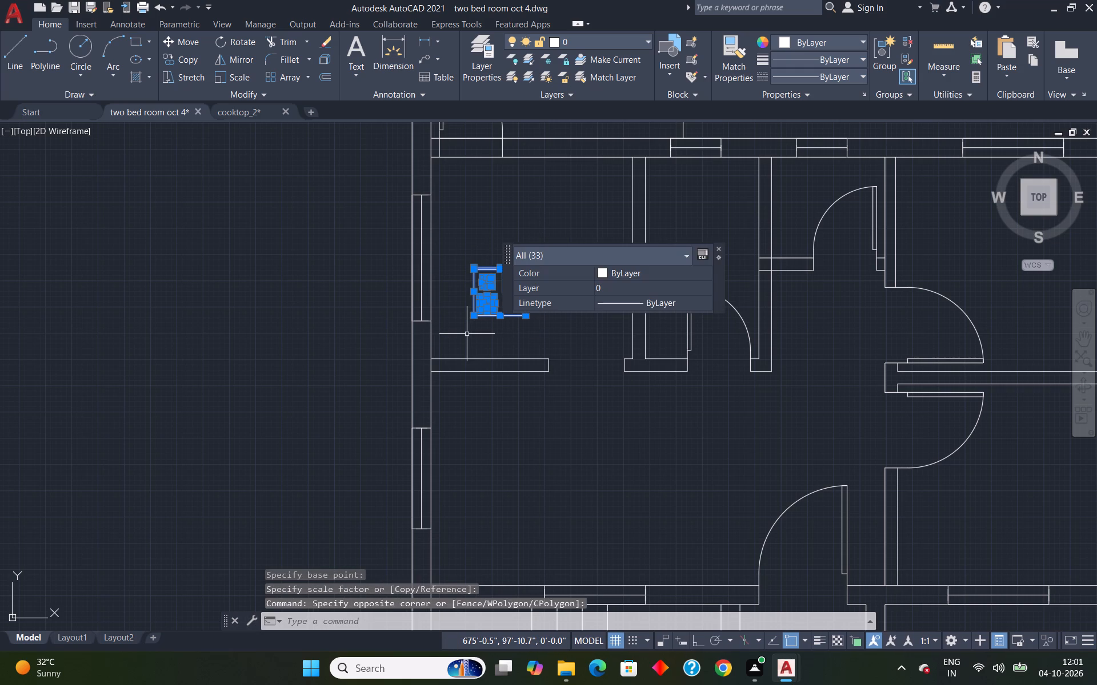
key(Return)
scroll(517, 313, up, 3)
click(545, 321)
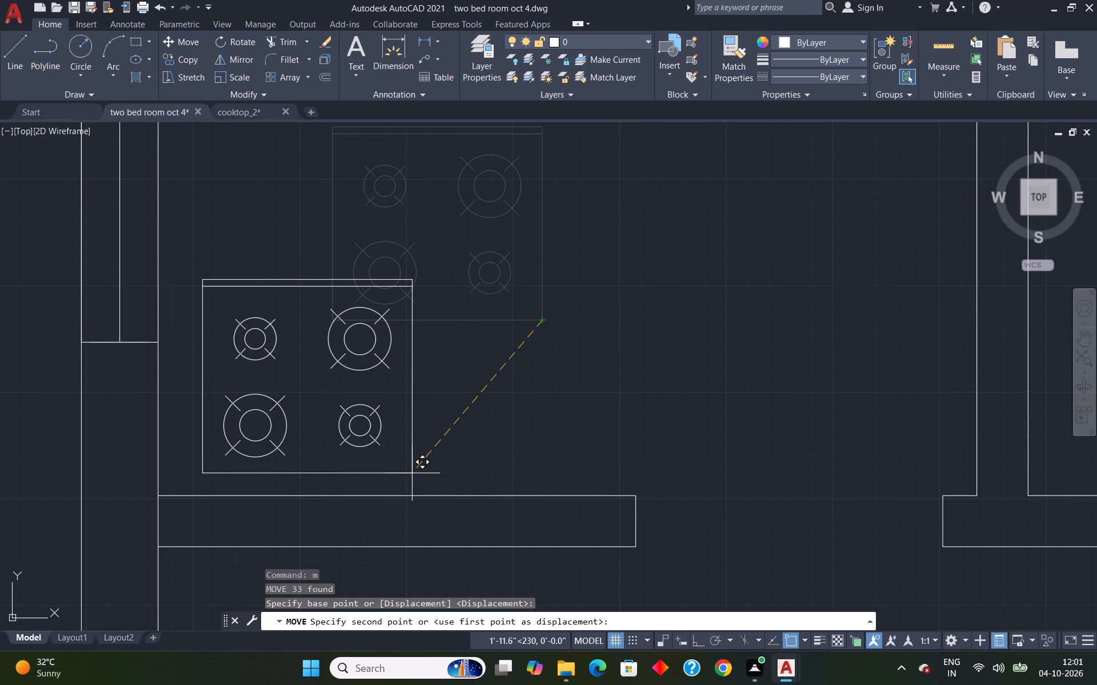
click(410, 475)
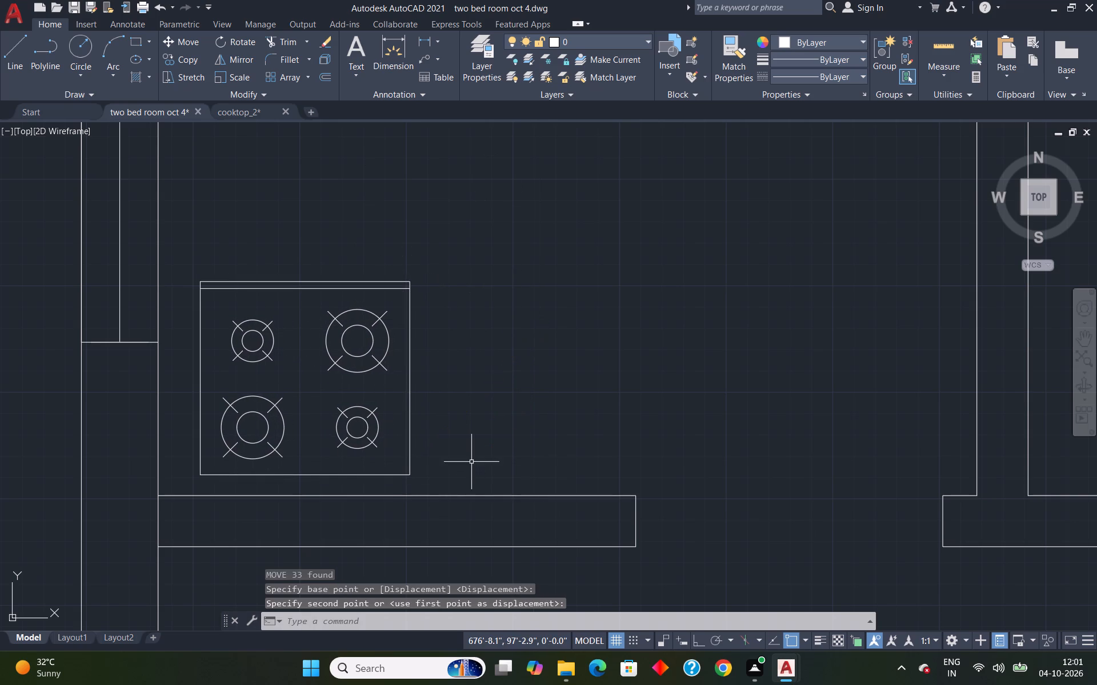
key(Escape)
Draw a small rectangle against the kitchen's east wall, just above the wall stub beside the doorway opening.
scroll(487, 368, down, 4)
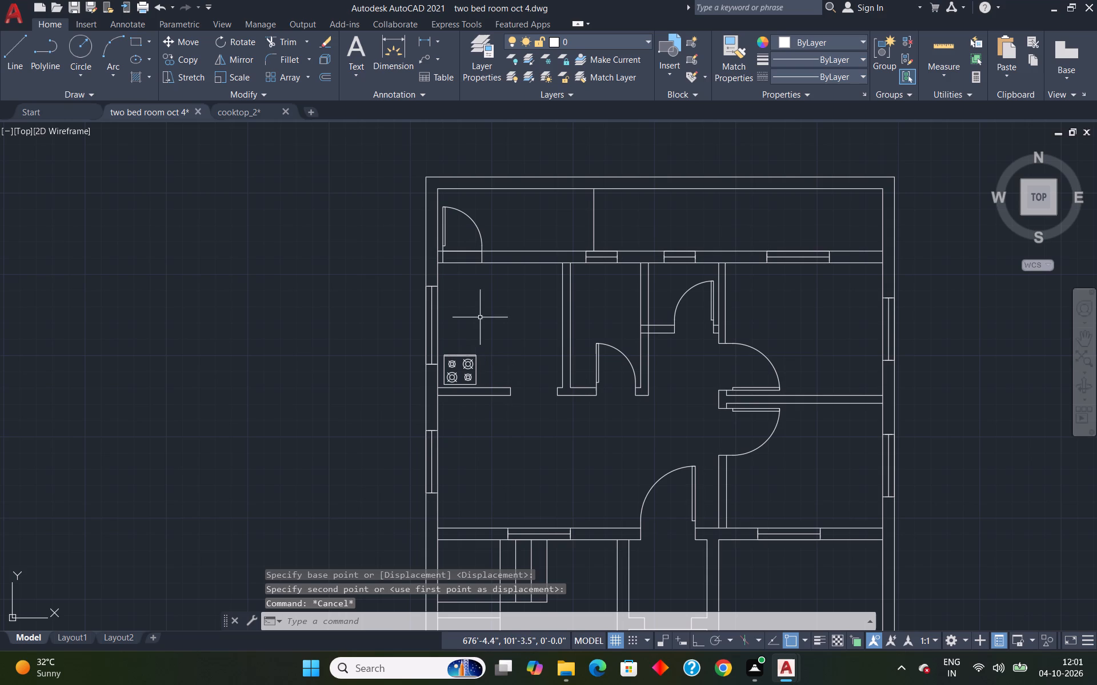
scroll(507, 304, down, 1)
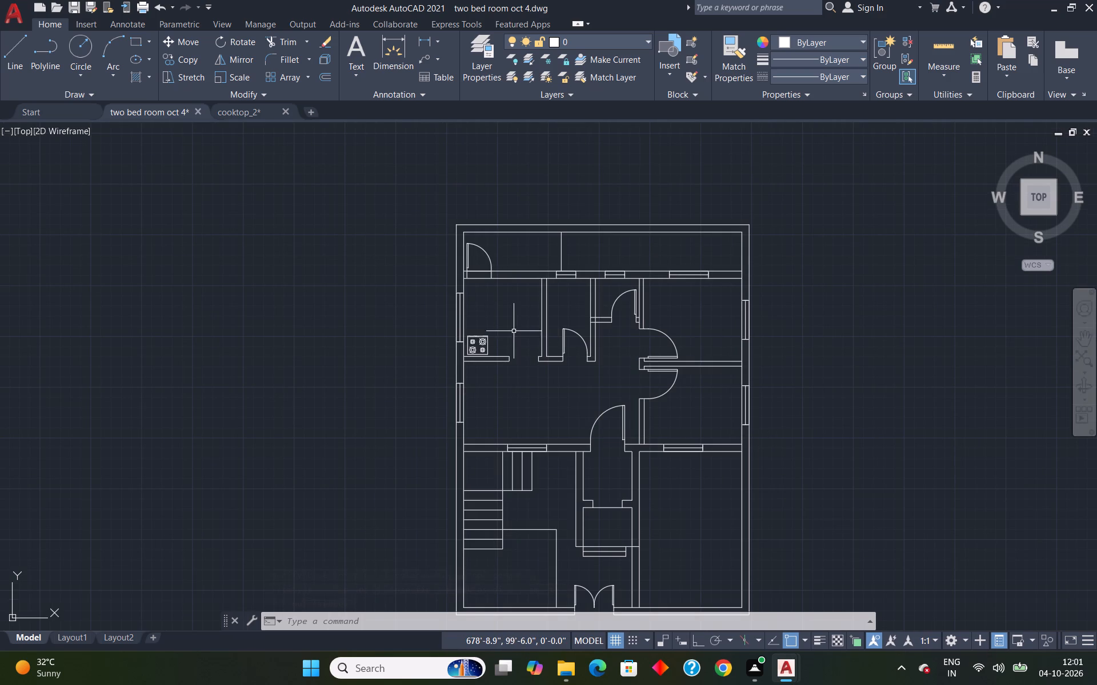
text(rec)
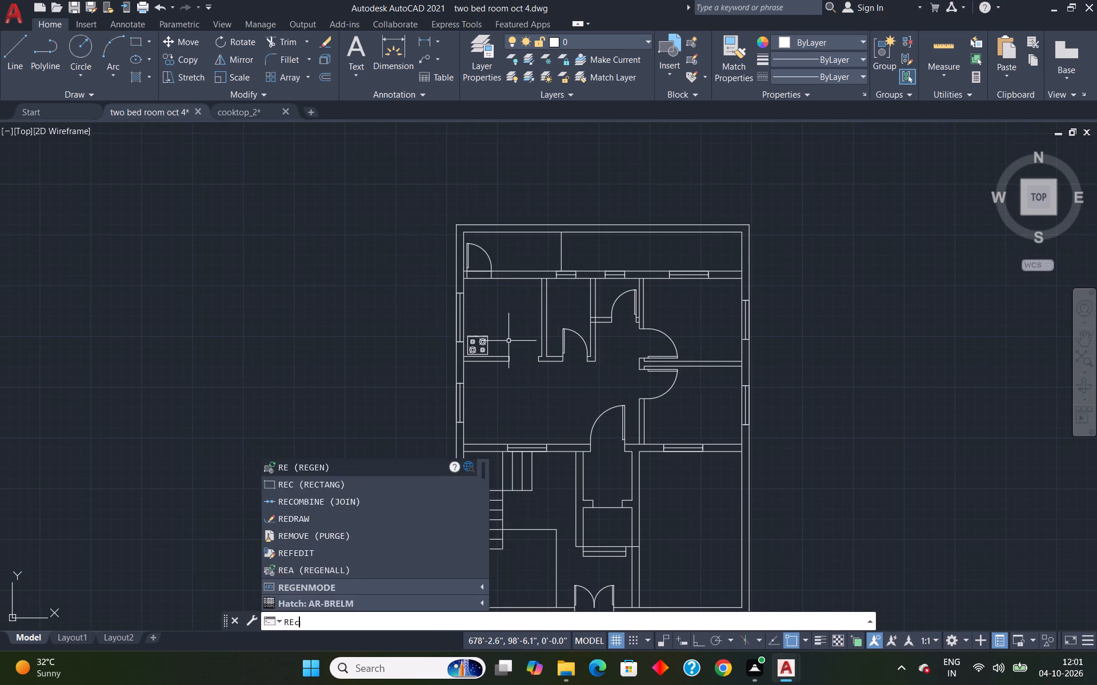
key(Return)
scroll(537, 342, up, 2)
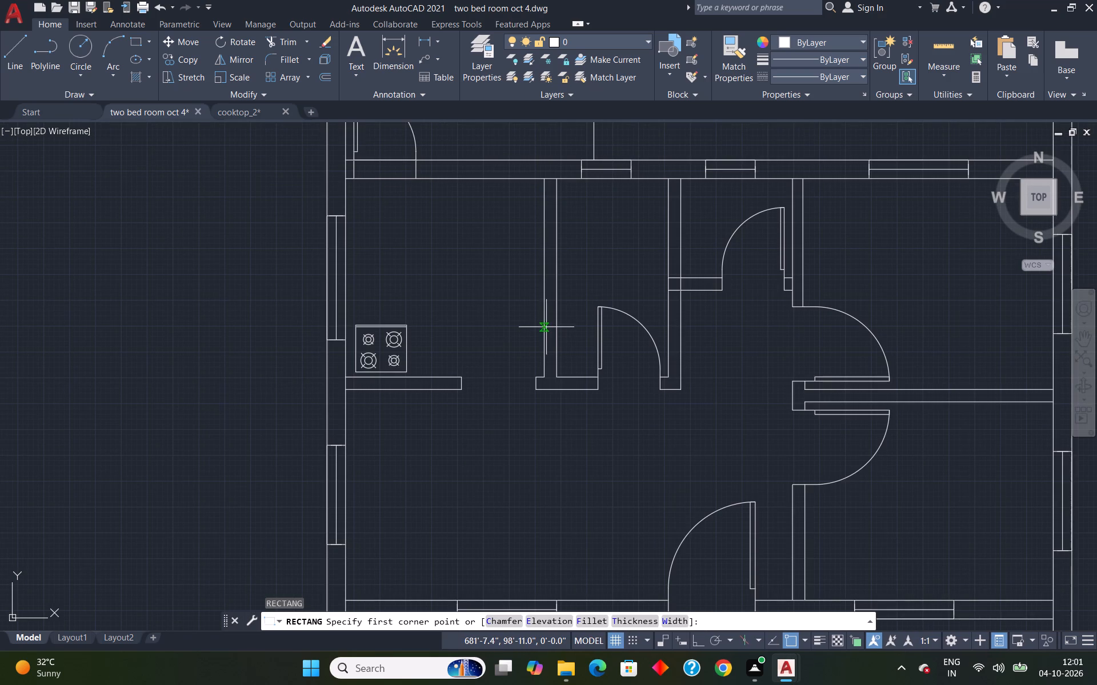
click(540, 331)
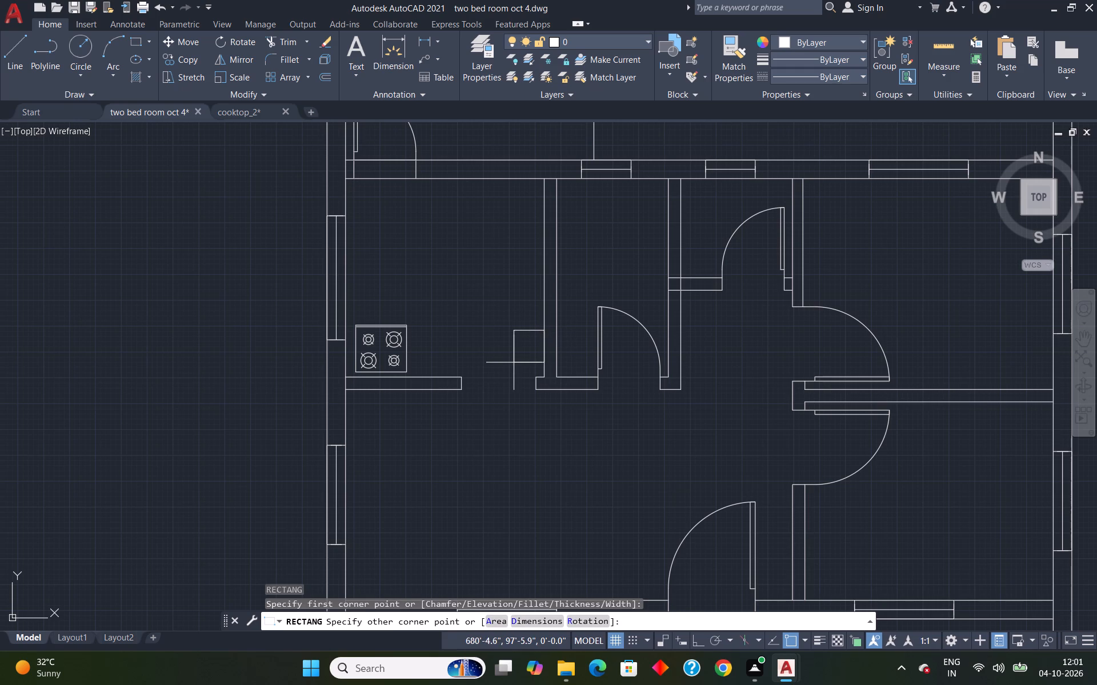
click(517, 367)
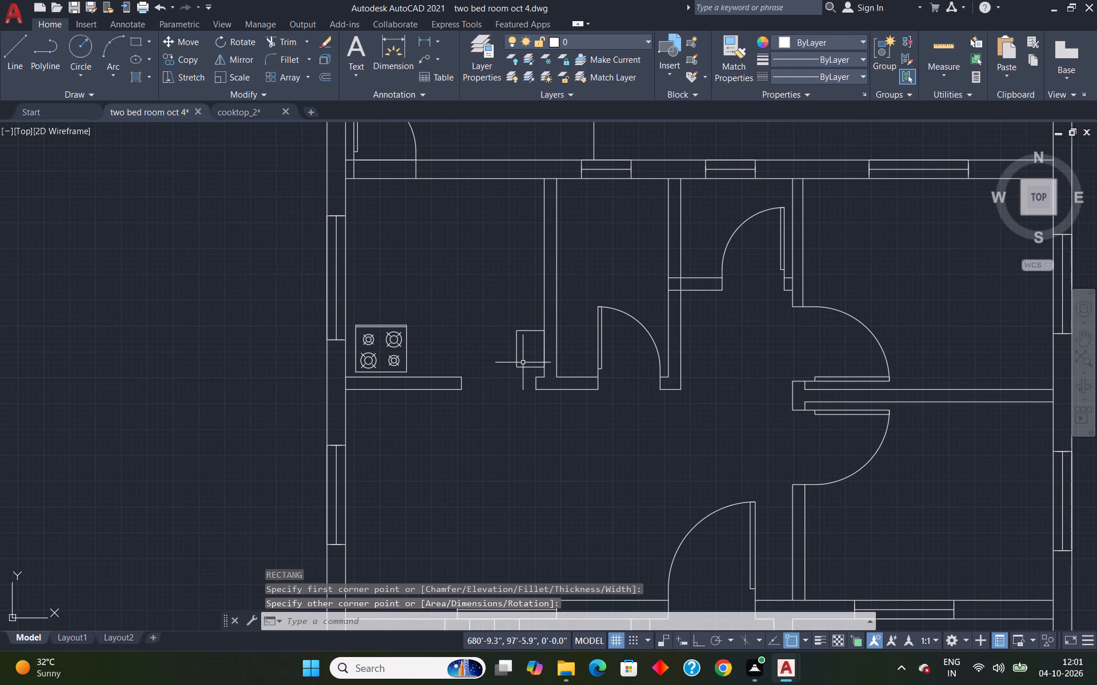
key(Escape)
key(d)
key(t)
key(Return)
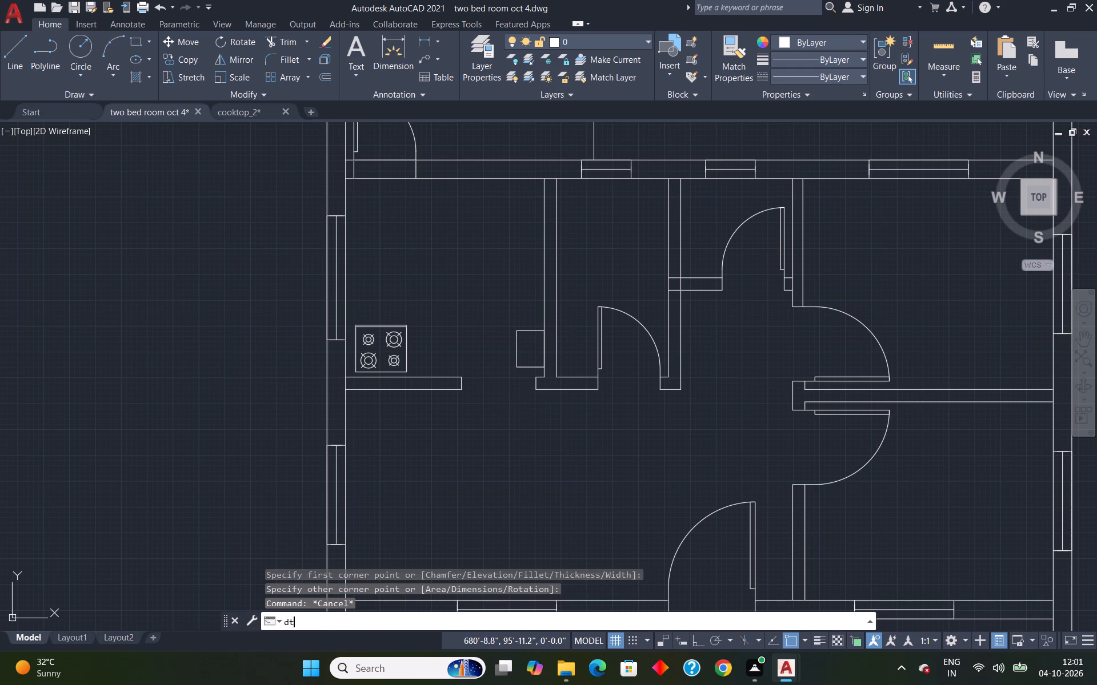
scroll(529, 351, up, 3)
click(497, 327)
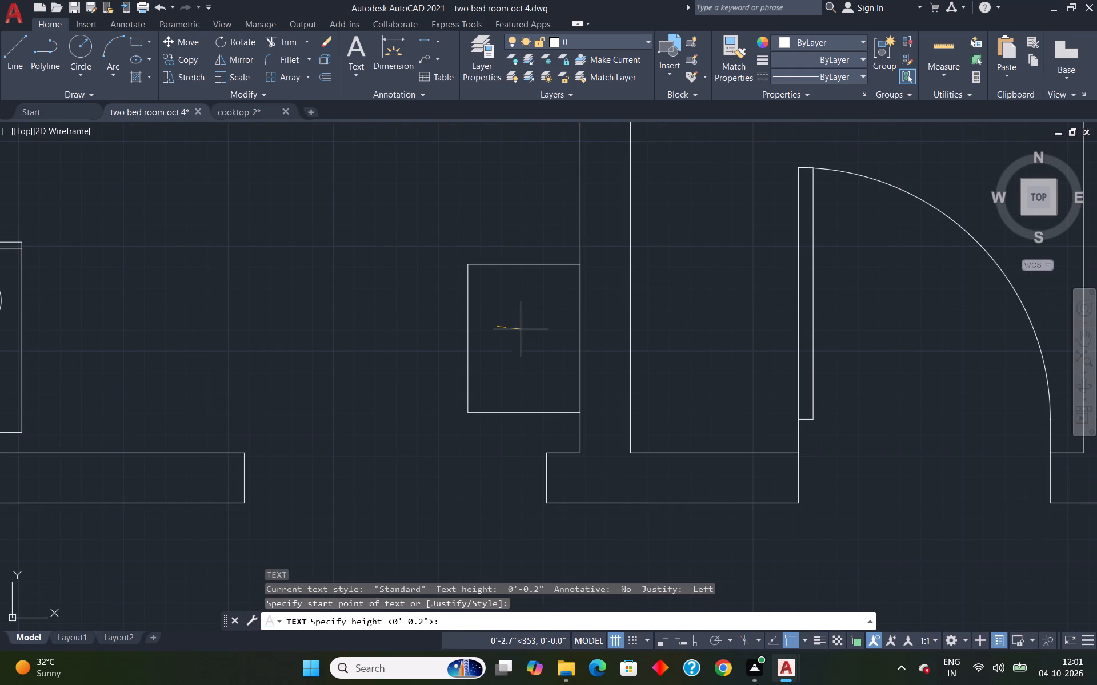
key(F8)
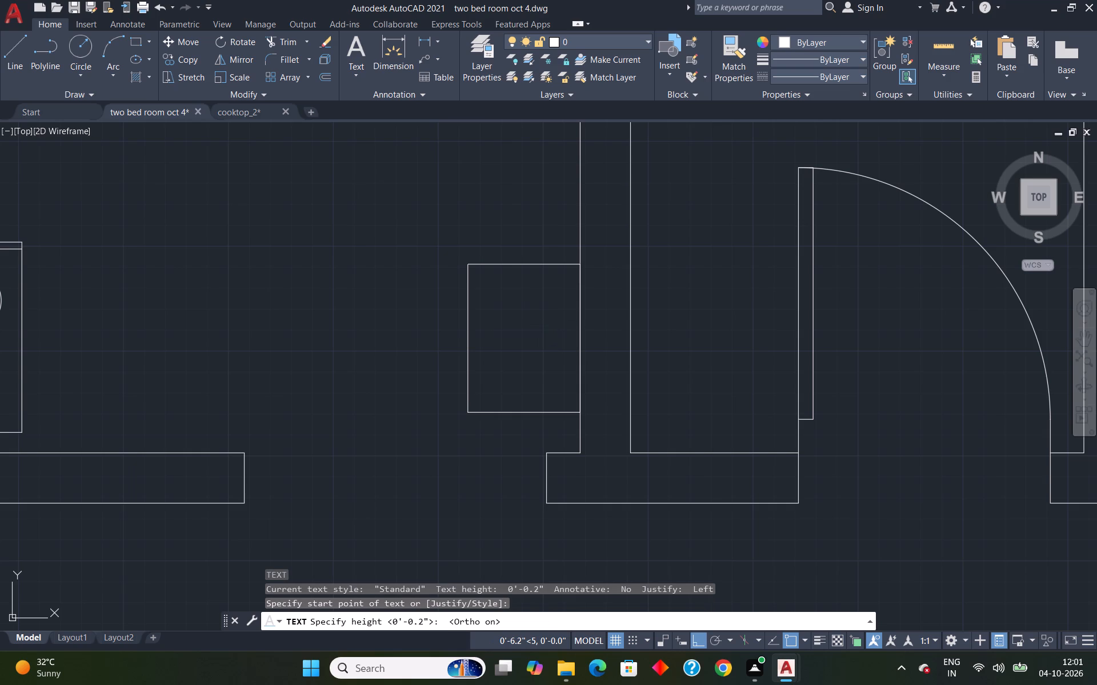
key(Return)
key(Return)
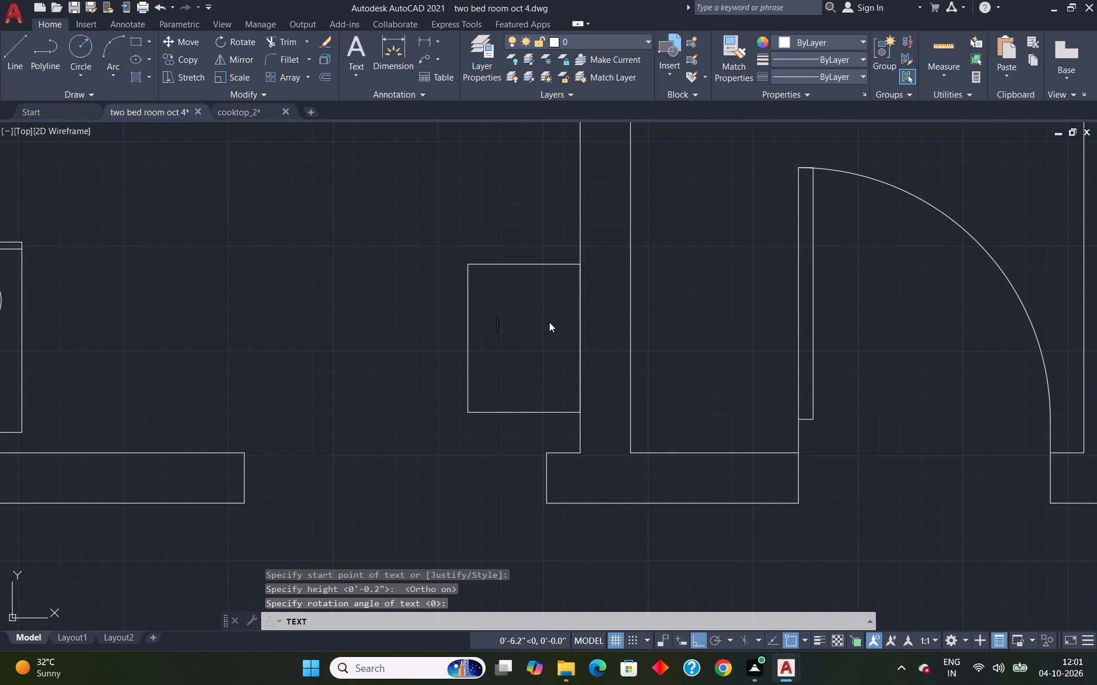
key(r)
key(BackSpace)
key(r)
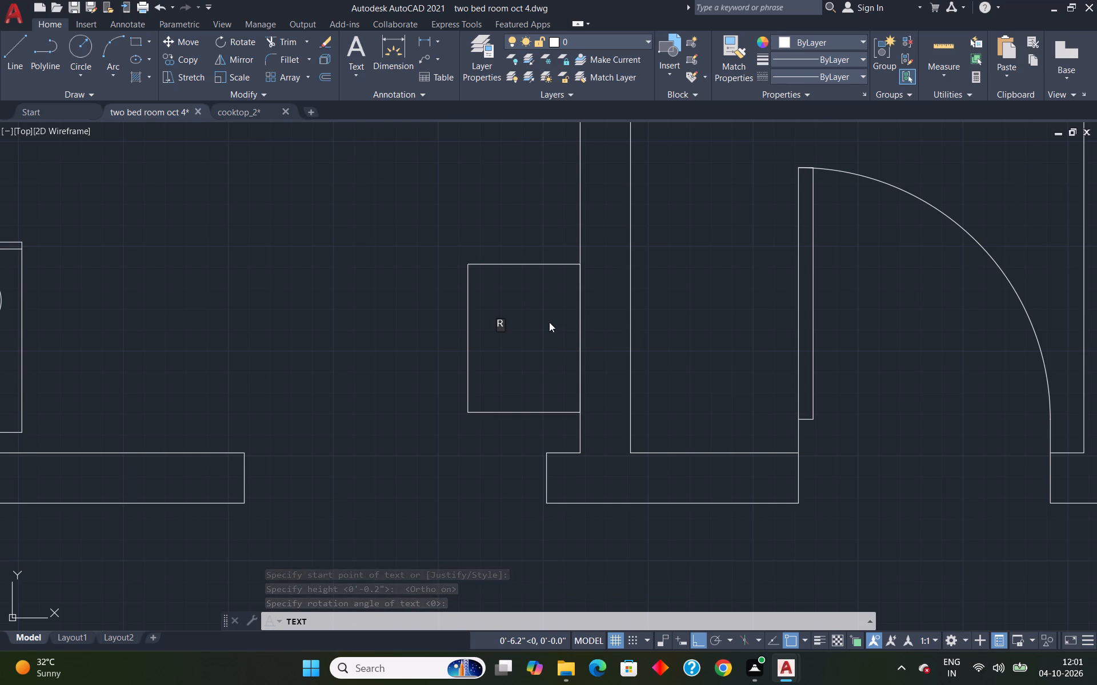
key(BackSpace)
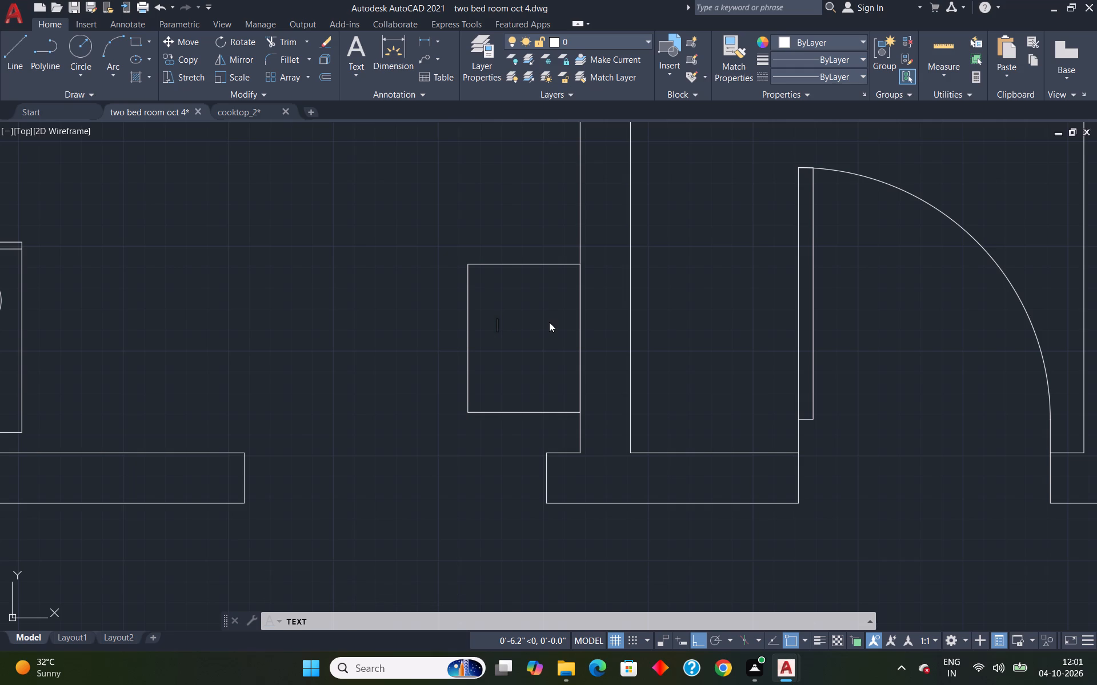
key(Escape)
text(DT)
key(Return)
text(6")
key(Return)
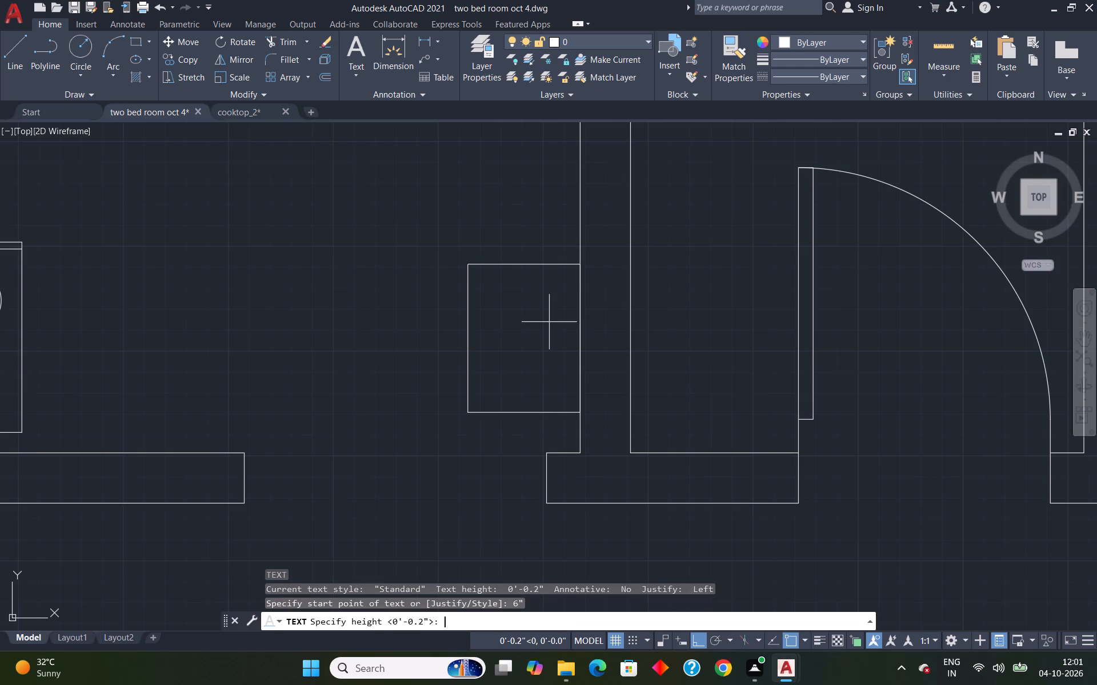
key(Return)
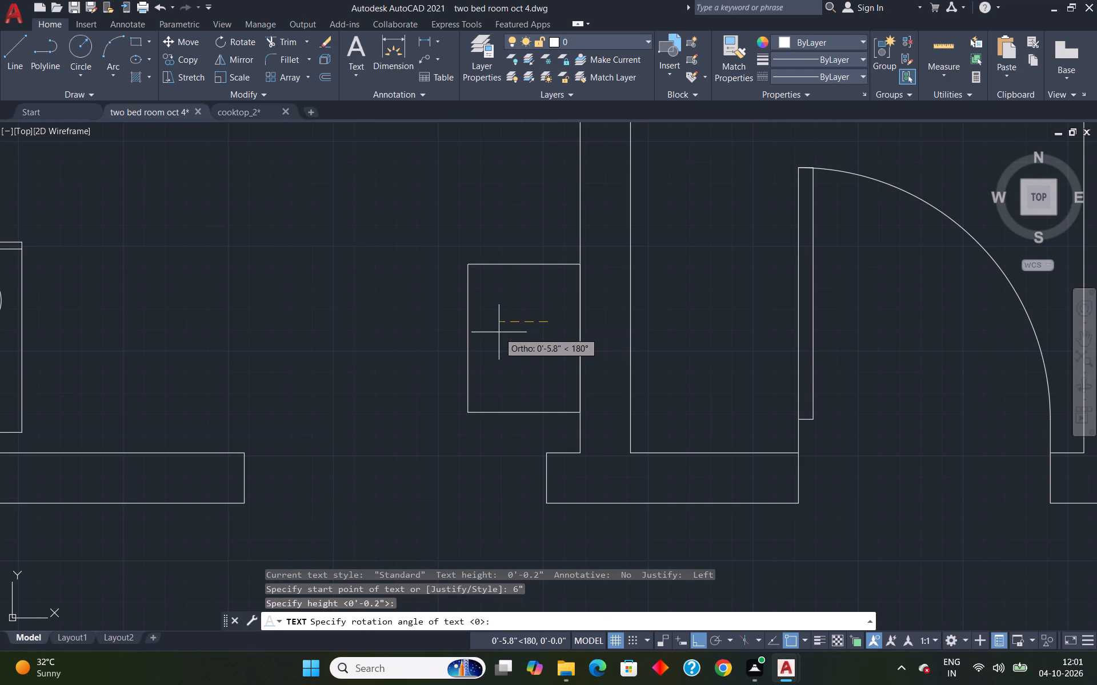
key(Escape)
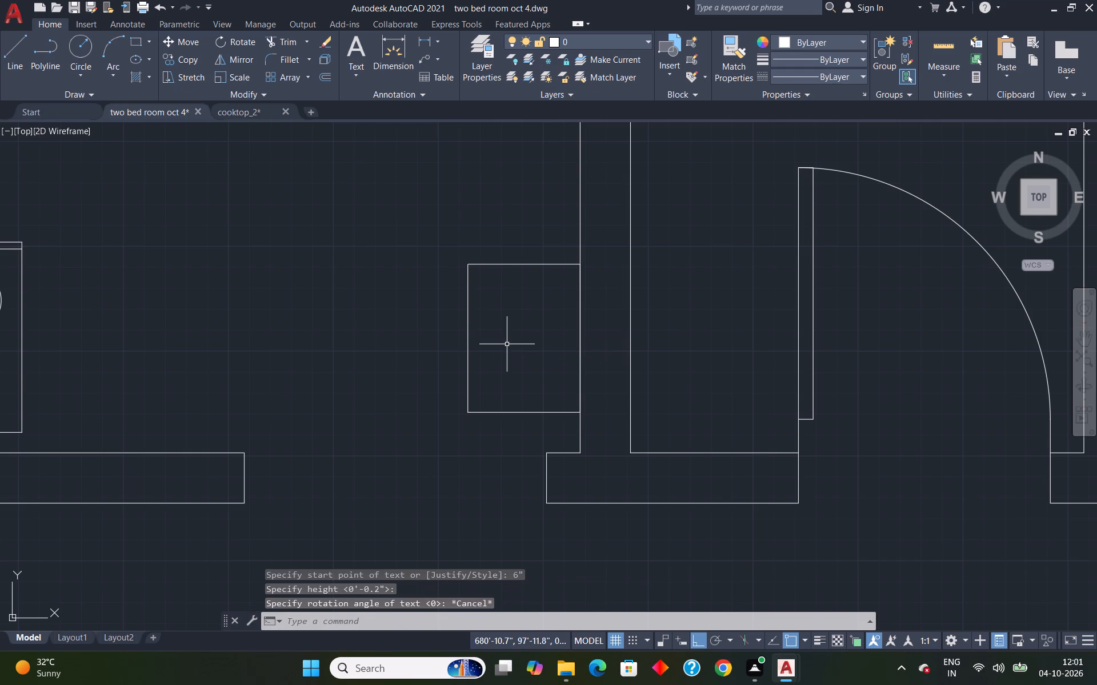
Add the single-line text R with 6" height and 0 rotation inside the upper part of the new rectangle.
key(space)
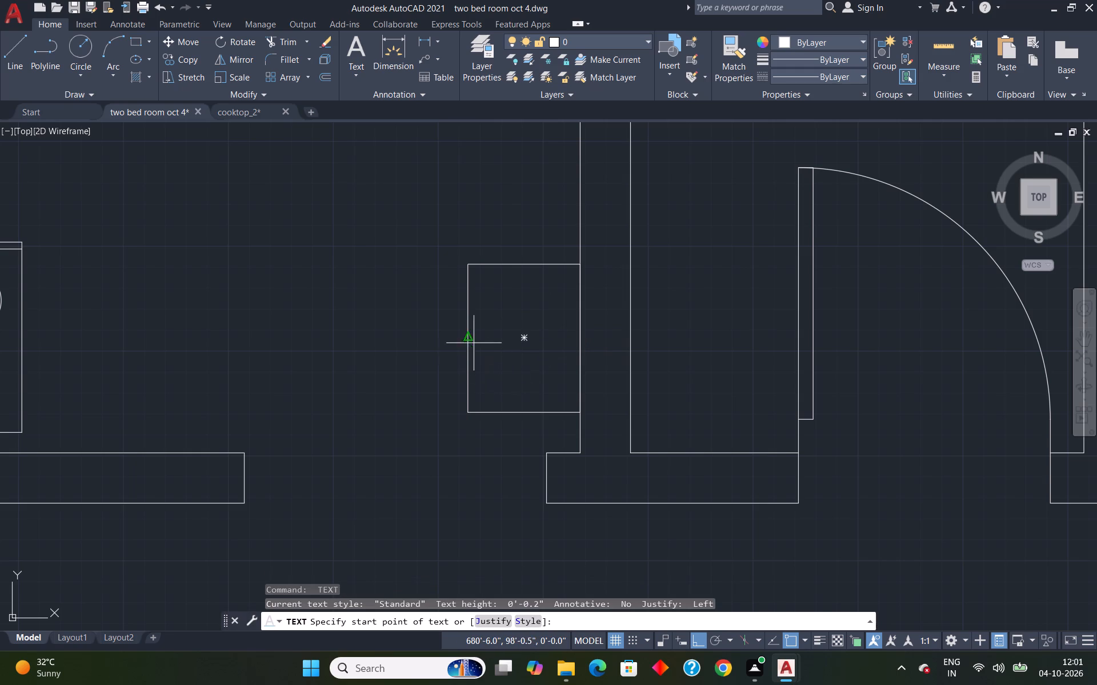
click(475, 330)
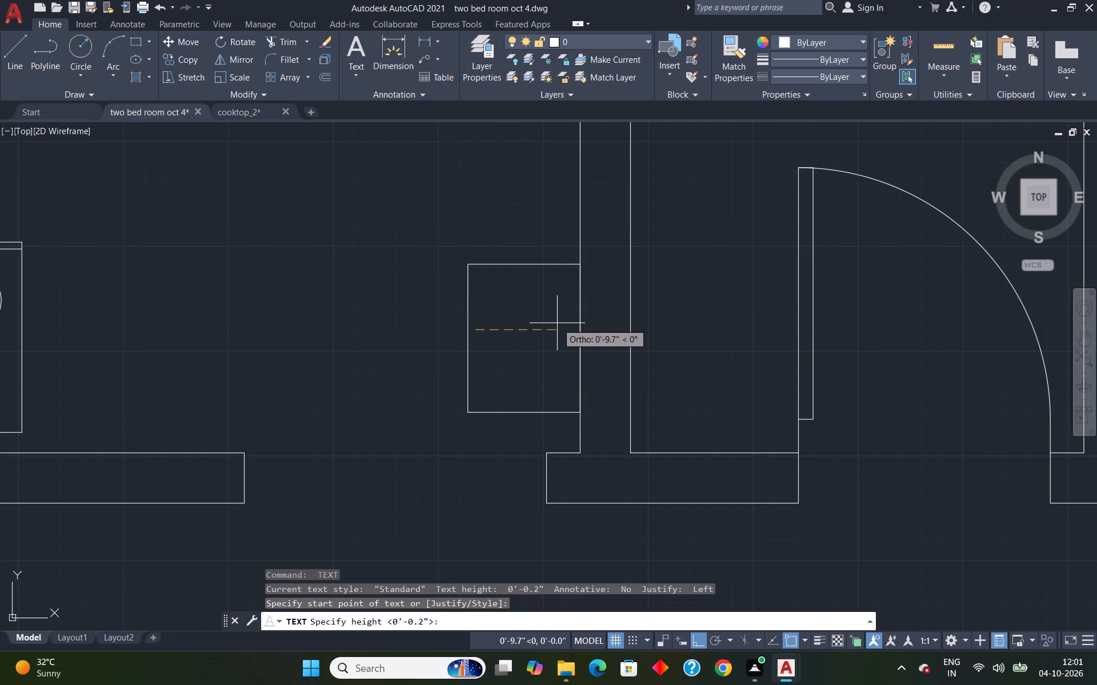
text(6")
key(Return)
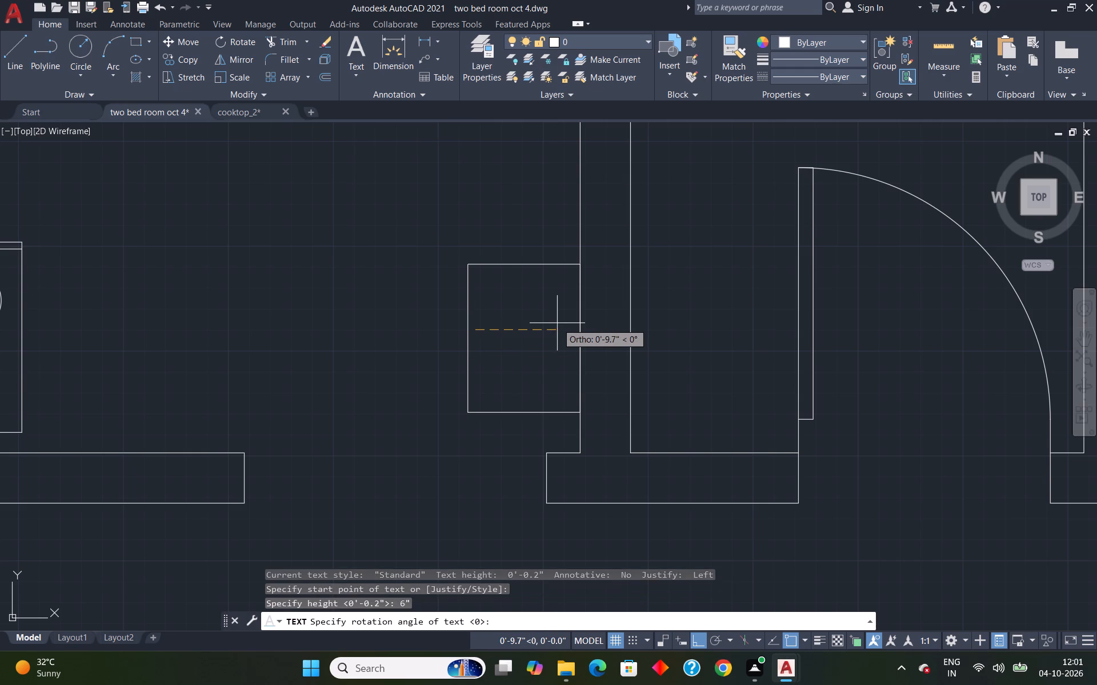
key(Return)
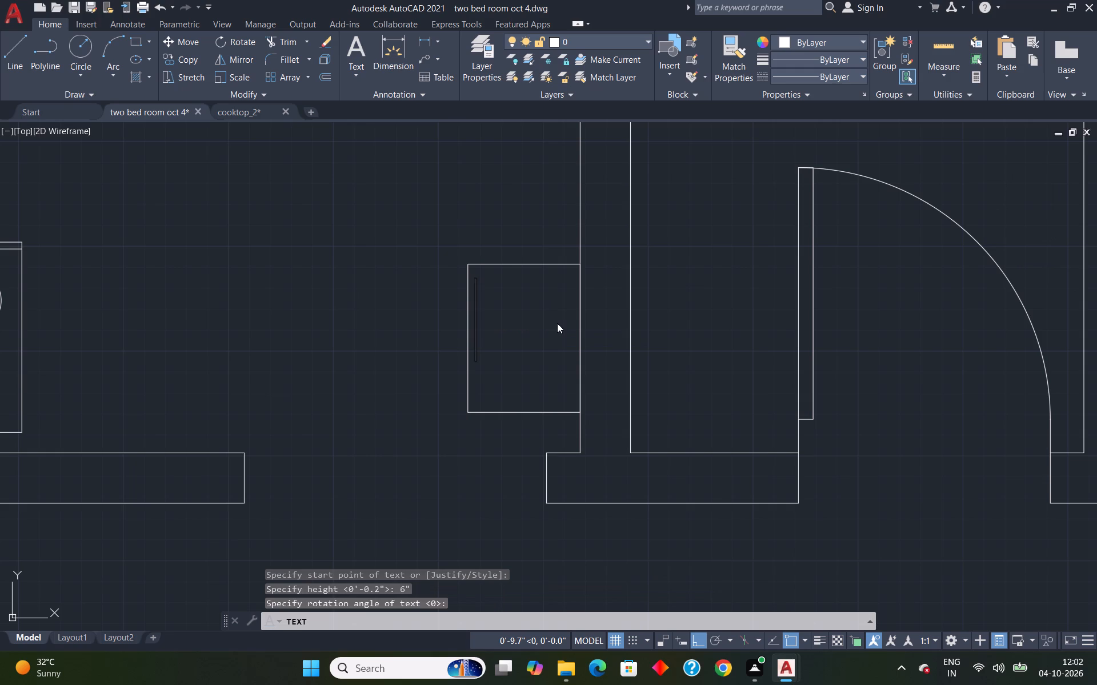
key(r)
key(Return)
key(Return)
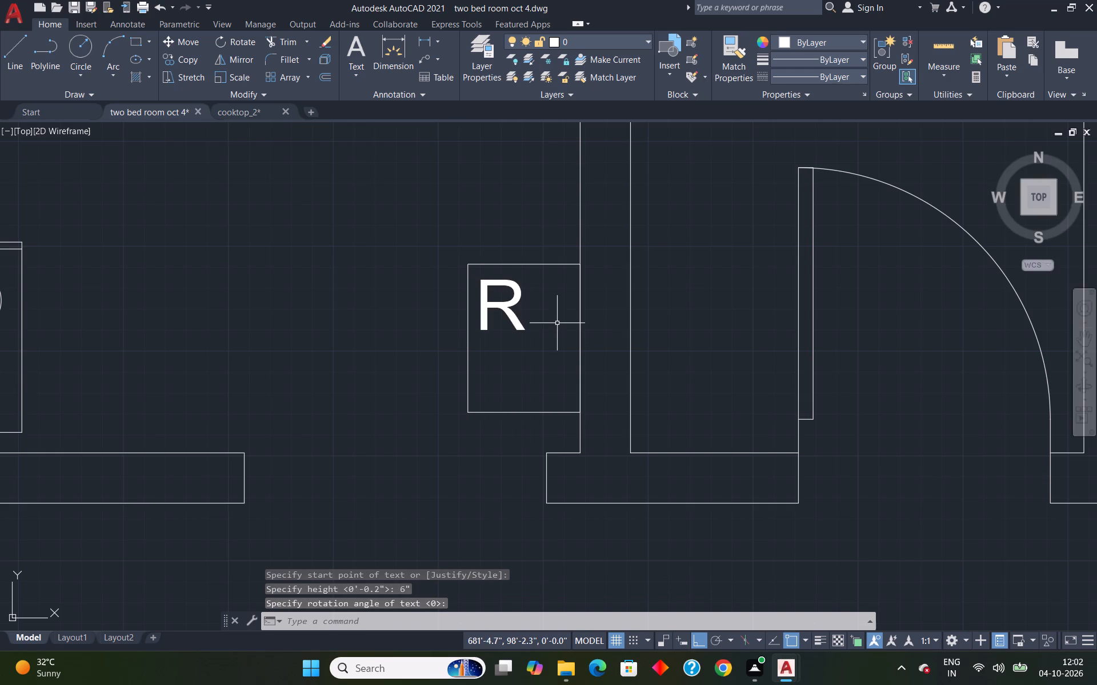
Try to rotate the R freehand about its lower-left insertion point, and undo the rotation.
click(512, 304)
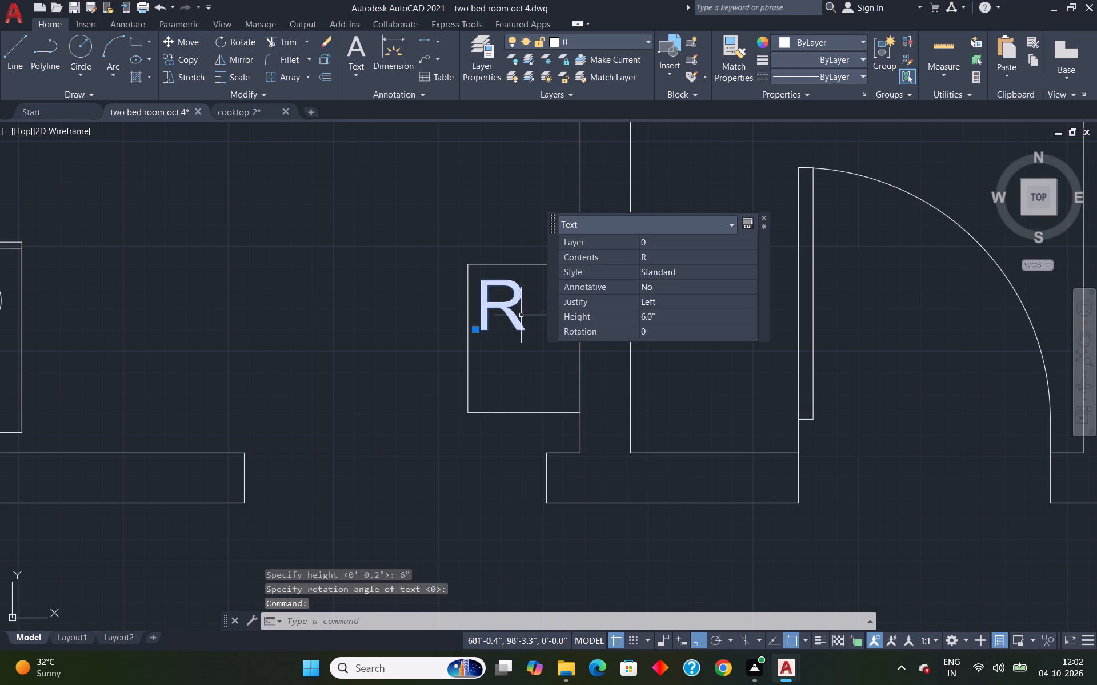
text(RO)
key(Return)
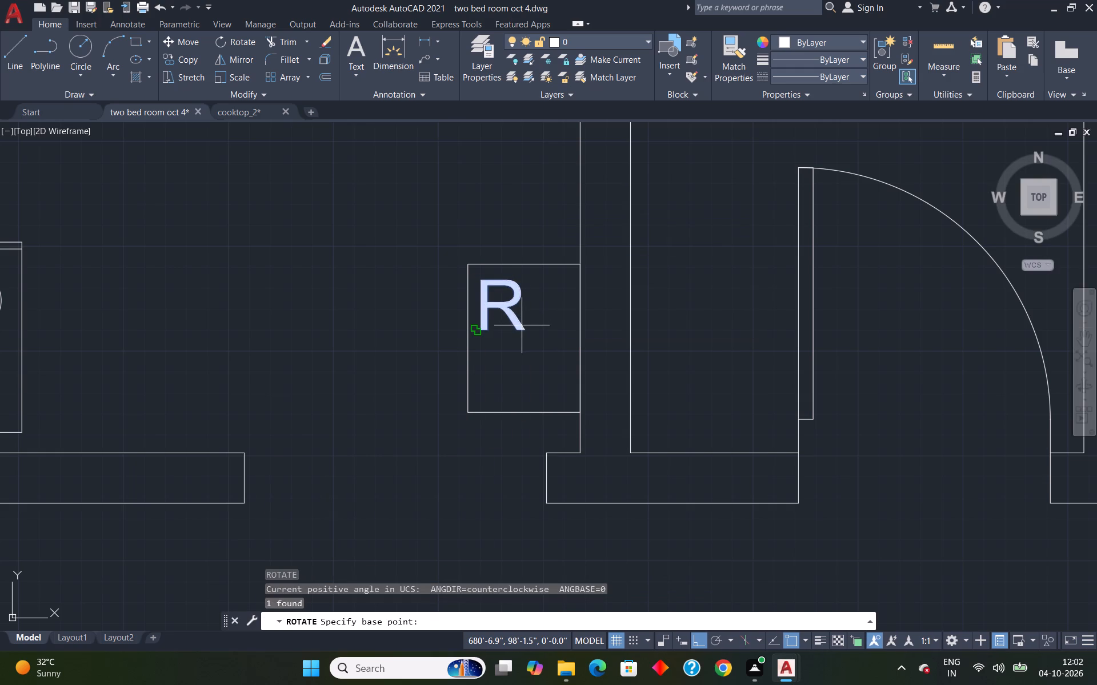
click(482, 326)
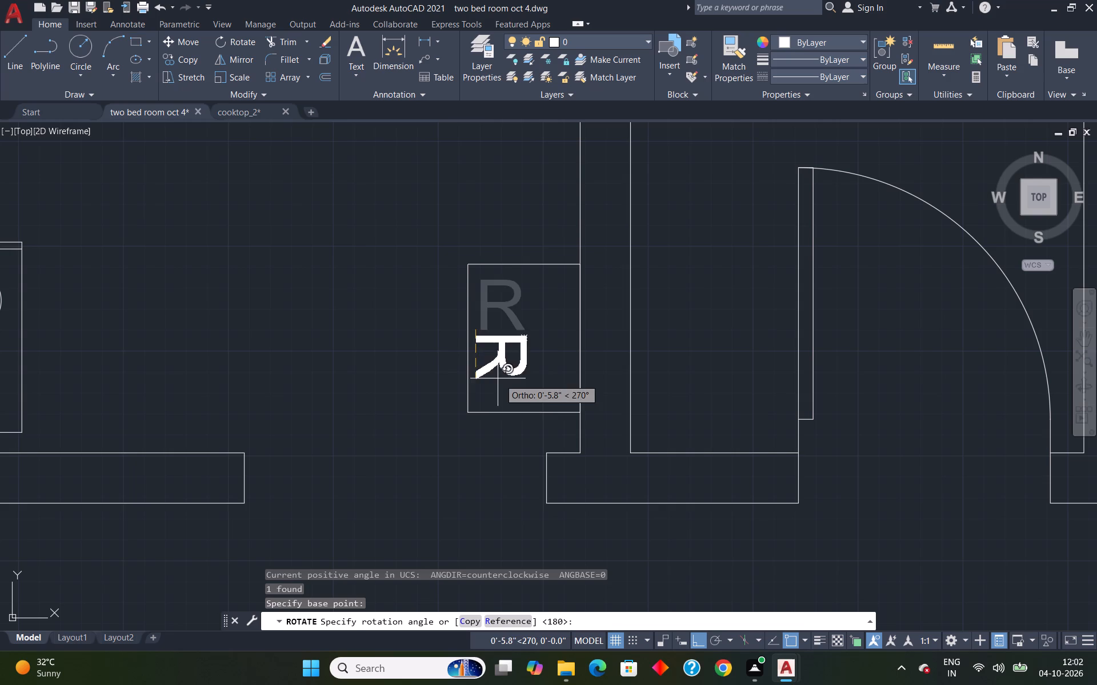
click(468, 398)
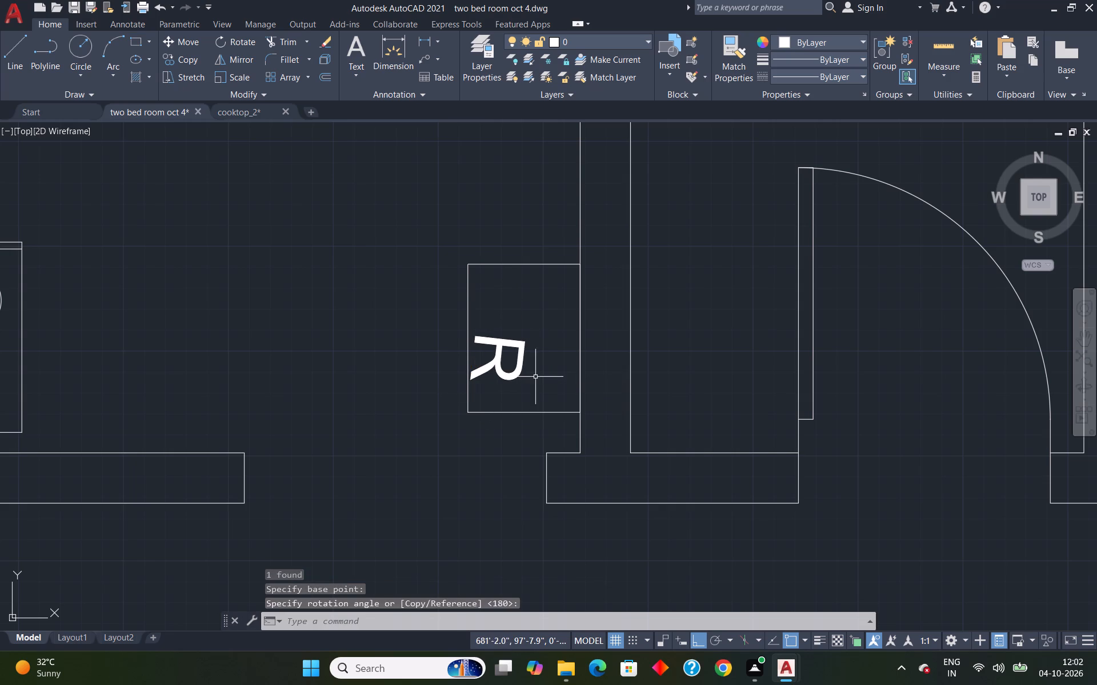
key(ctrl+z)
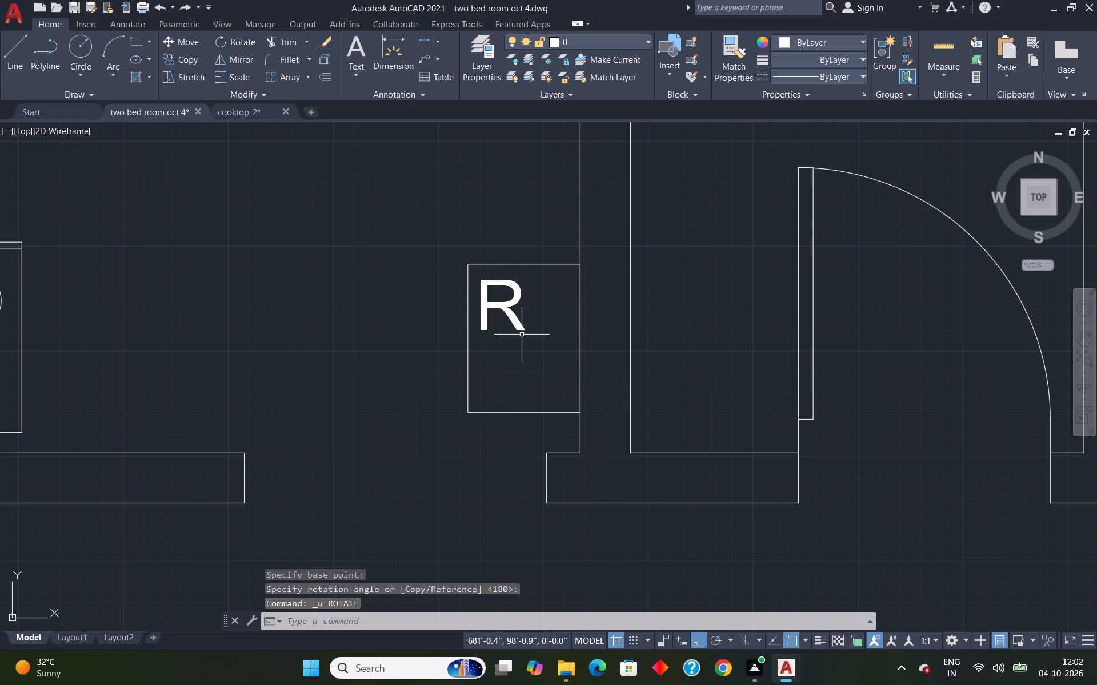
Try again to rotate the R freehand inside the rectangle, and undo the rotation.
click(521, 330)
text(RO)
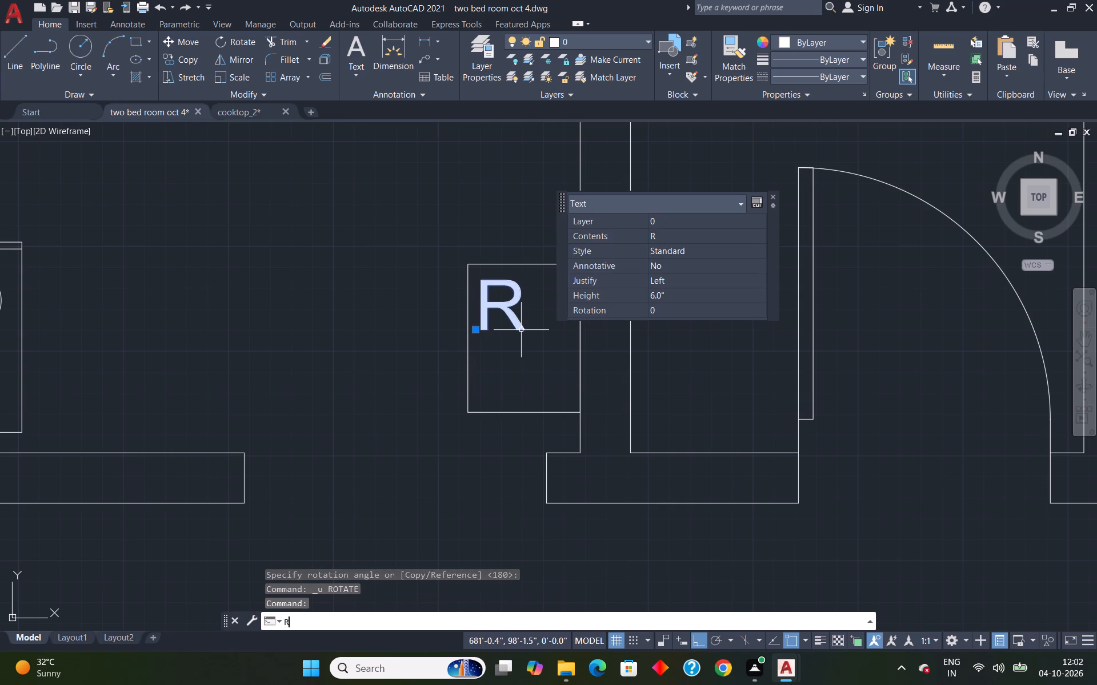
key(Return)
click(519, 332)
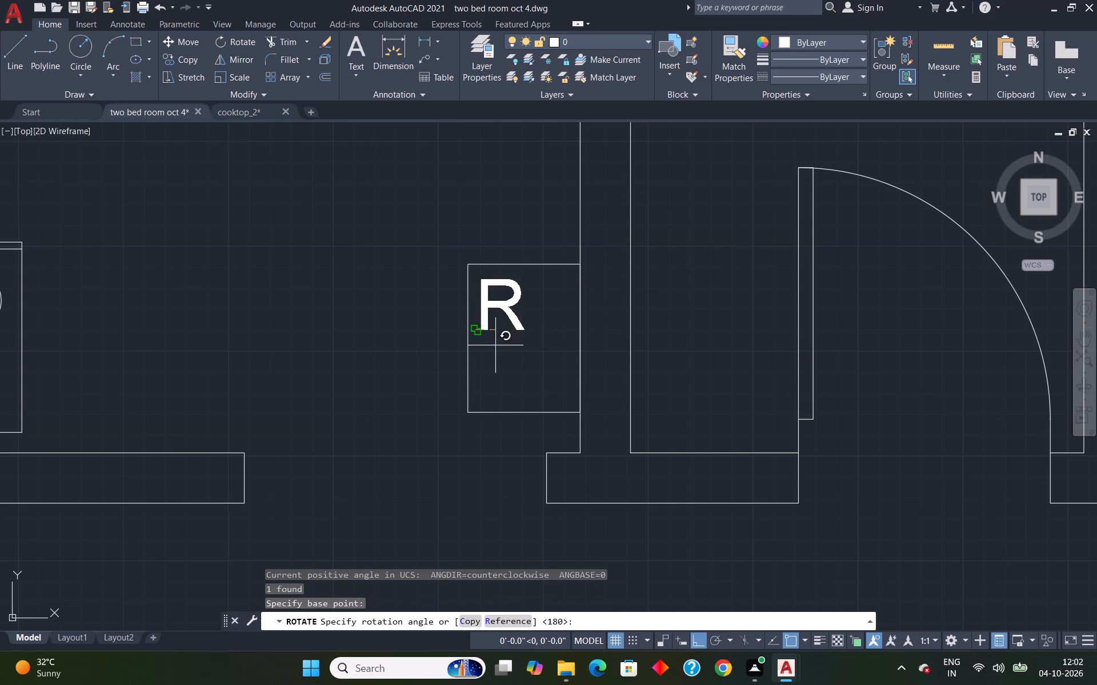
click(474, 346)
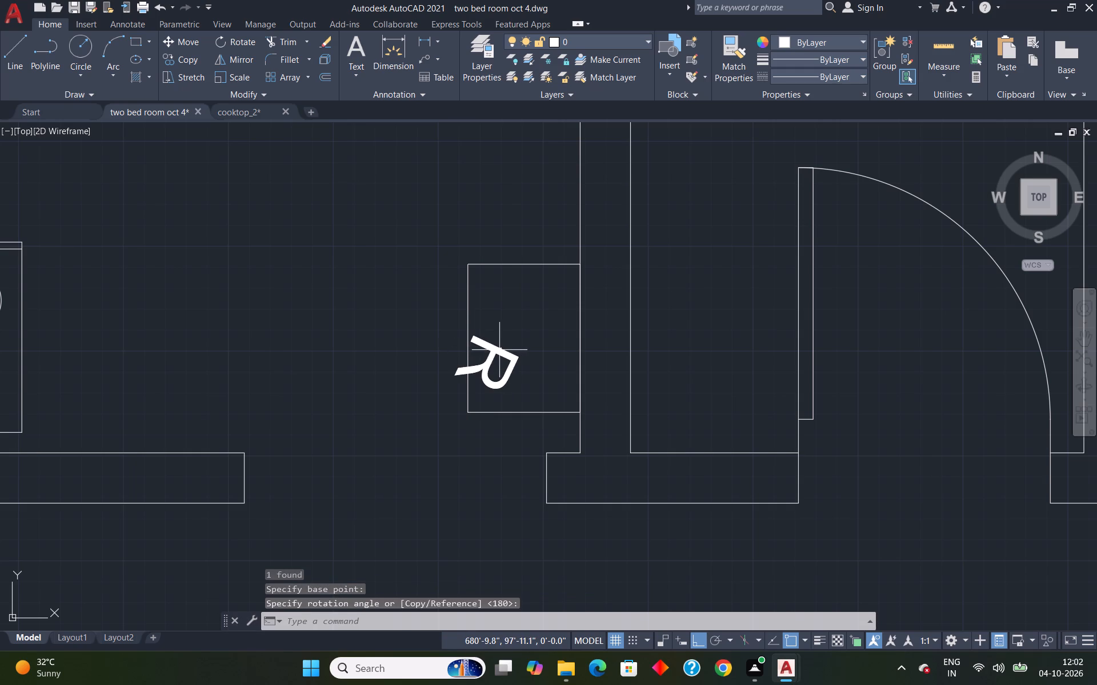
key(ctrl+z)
Move the R straight west out of the rectangle into the open kitchen floor.
click(486, 292)
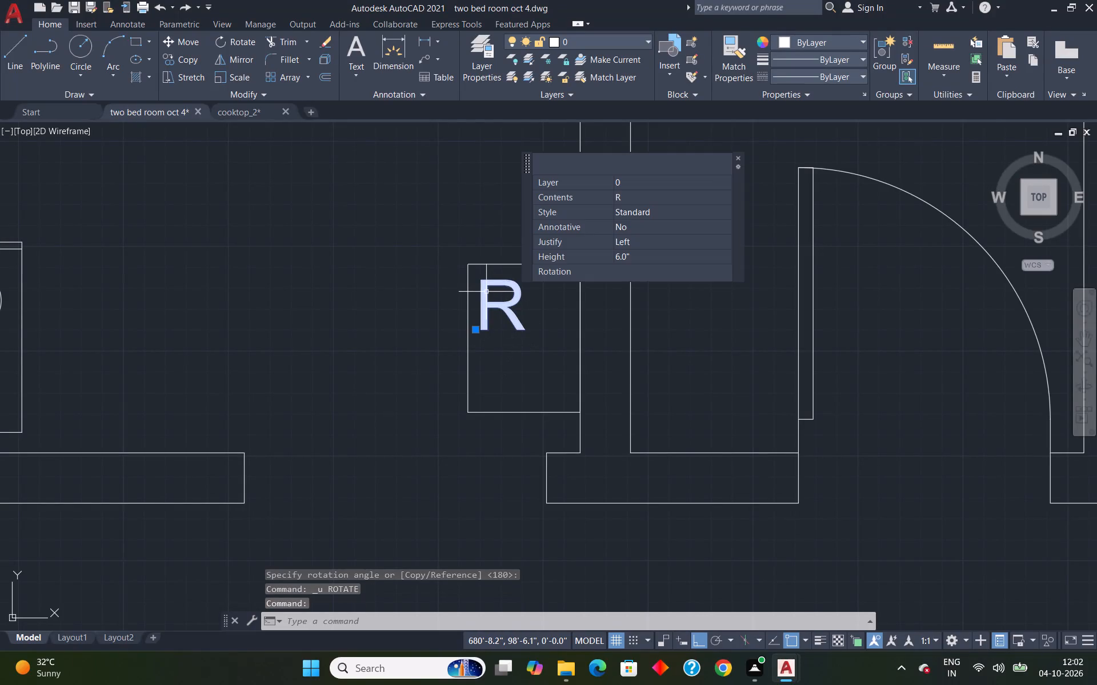
key(m)
key(Return)
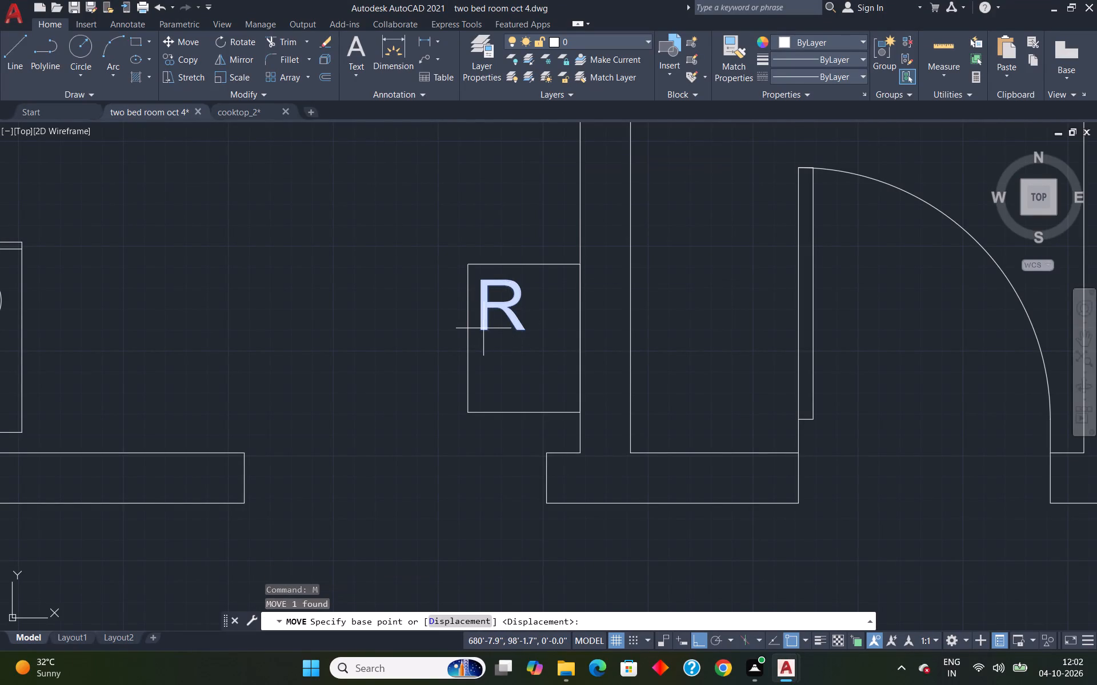
click(483, 328)
click(359, 354)
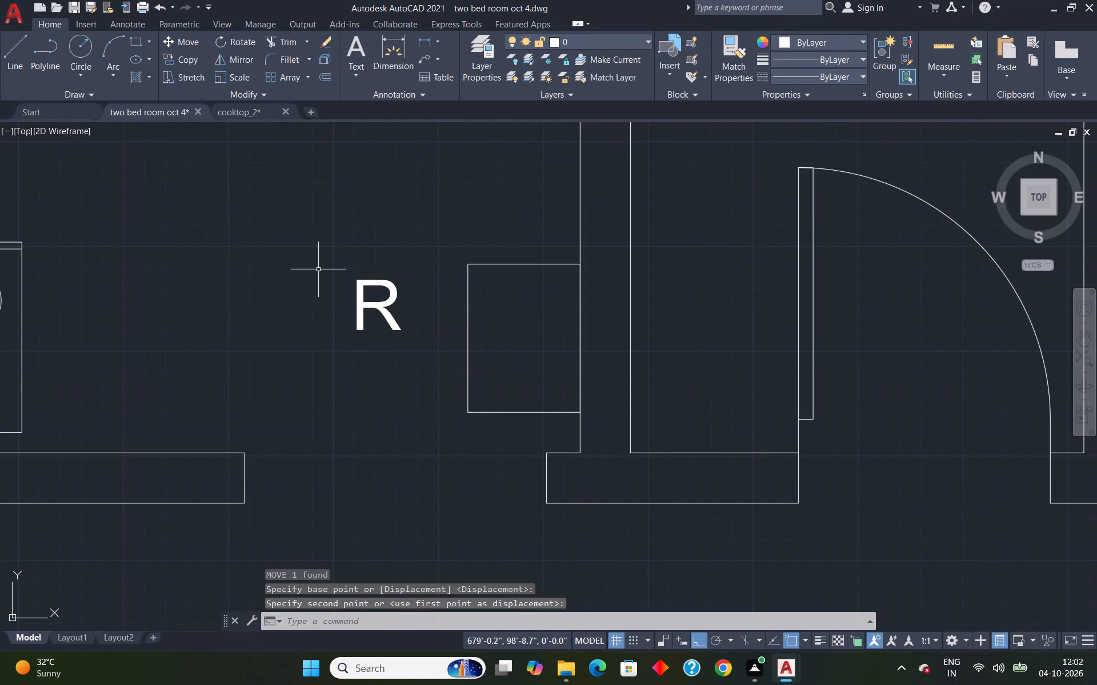
Rotate the R to 270° about its lower-left insertion point.
drag(333, 268, 339, 268)
click(413, 357)
key(r)
key(o)
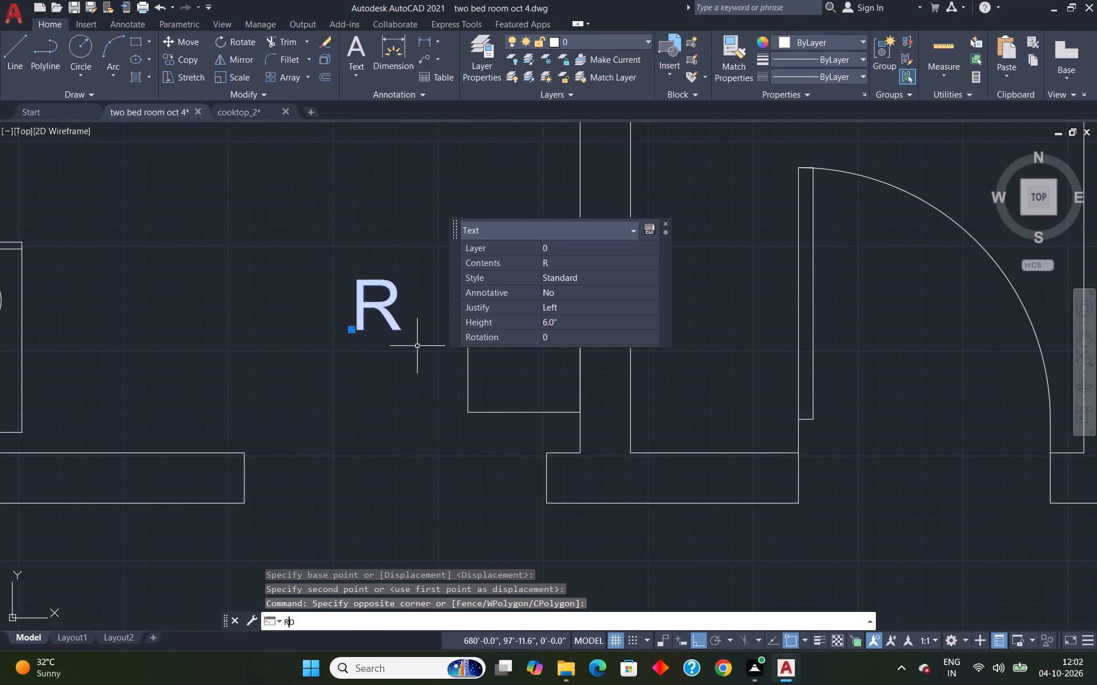
key(Return)
click(357, 327)
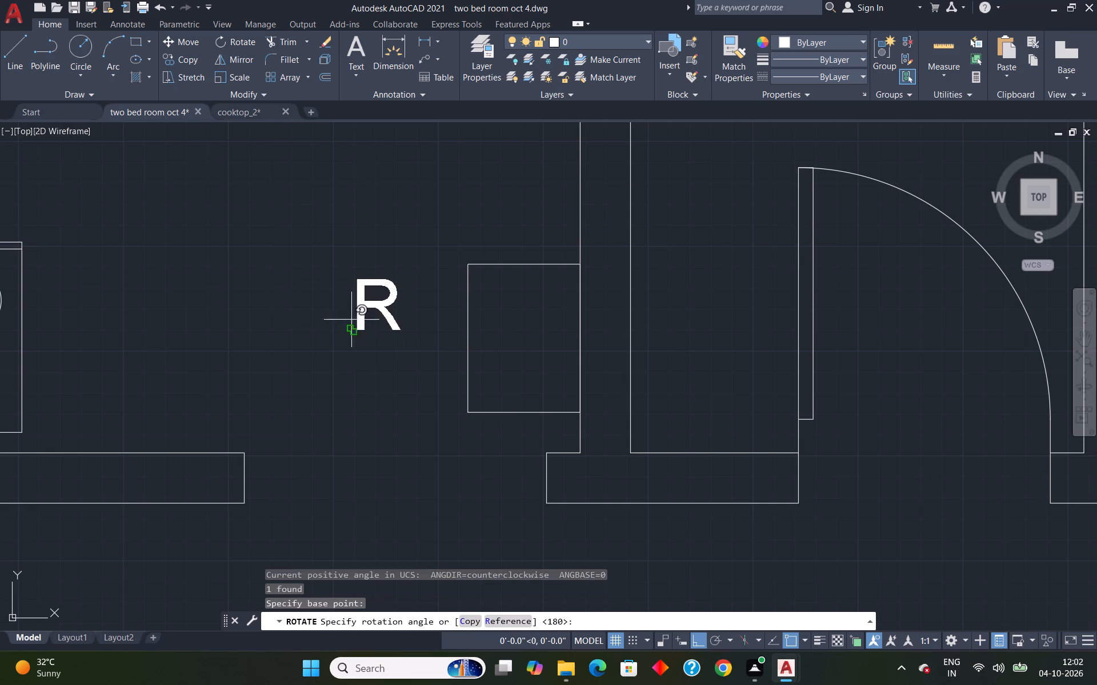
click(322, 401)
Move the rotated R east from the open kitchen floor back into the refrigerator rectangle.
click(374, 341)
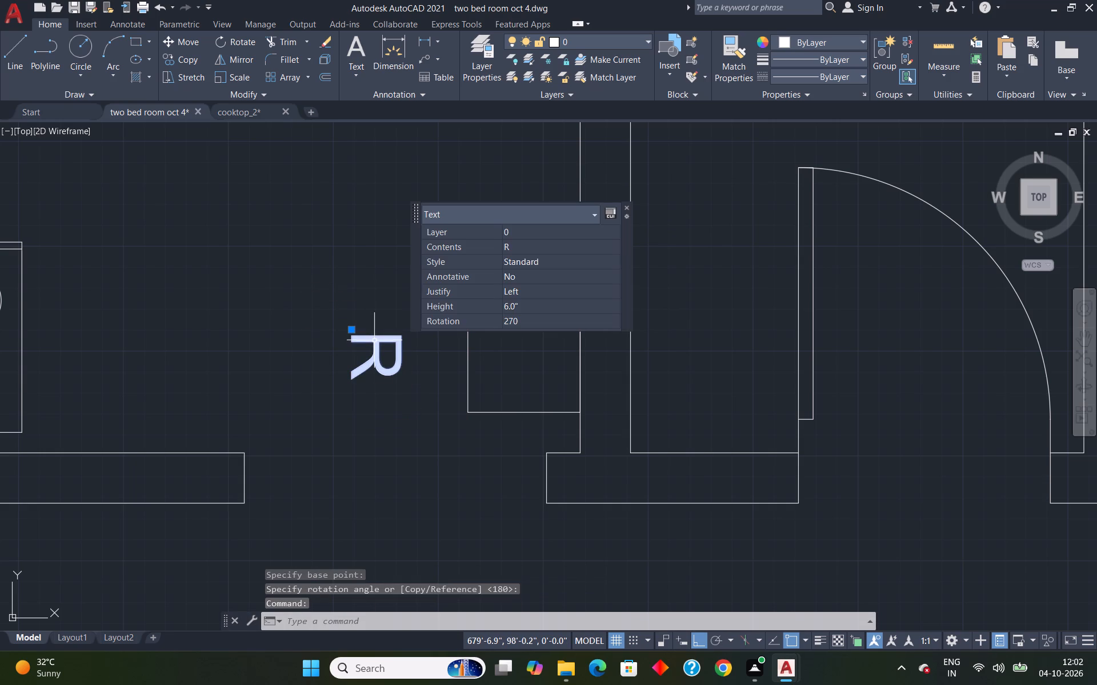
key(m)
key(Return)
click(352, 336)
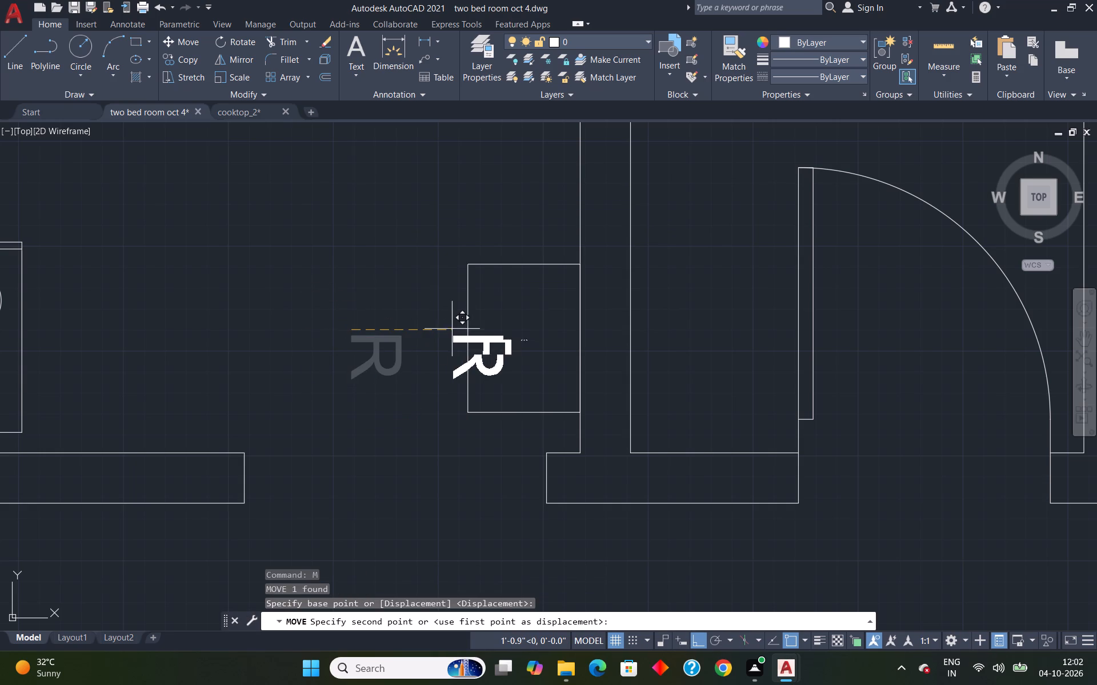
click(483, 332)
Move the R straight north within the refrigerator rectangle to centre it vertically.
click(491, 339)
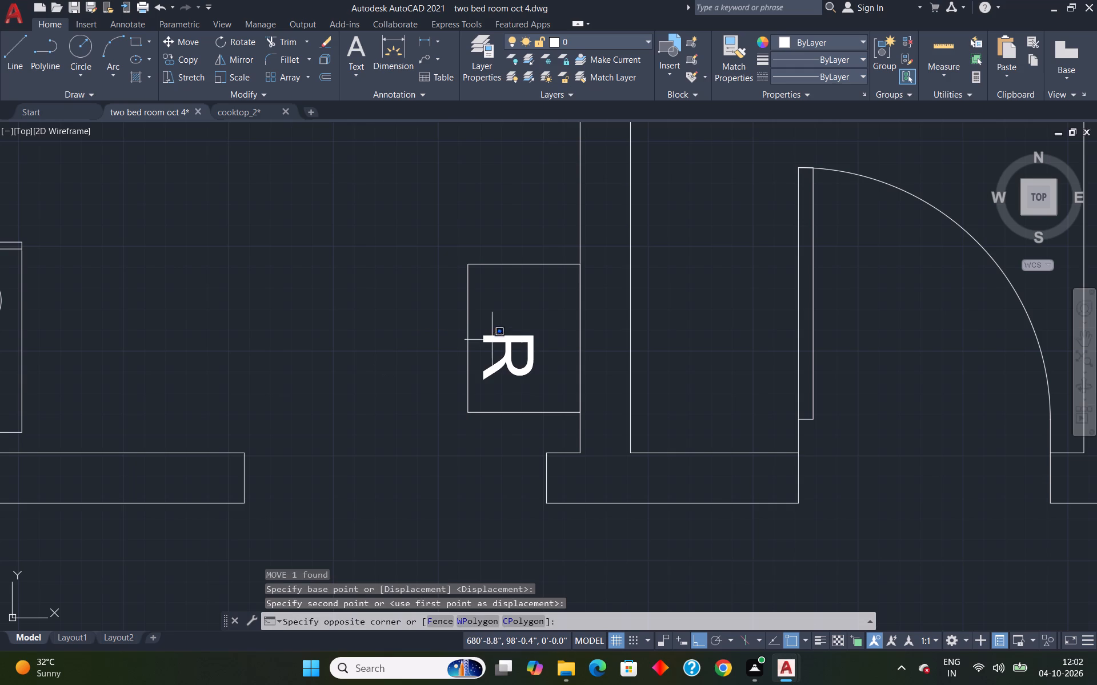
click(510, 376)
click(553, 319)
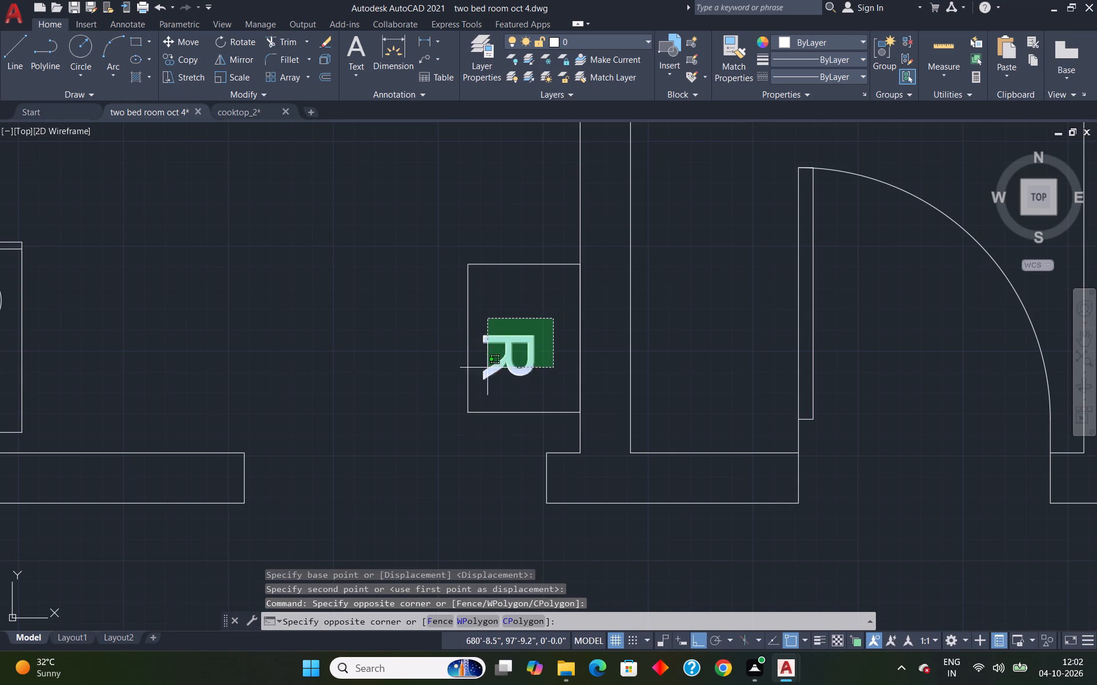
click(485, 379)
key(m)
key(Return)
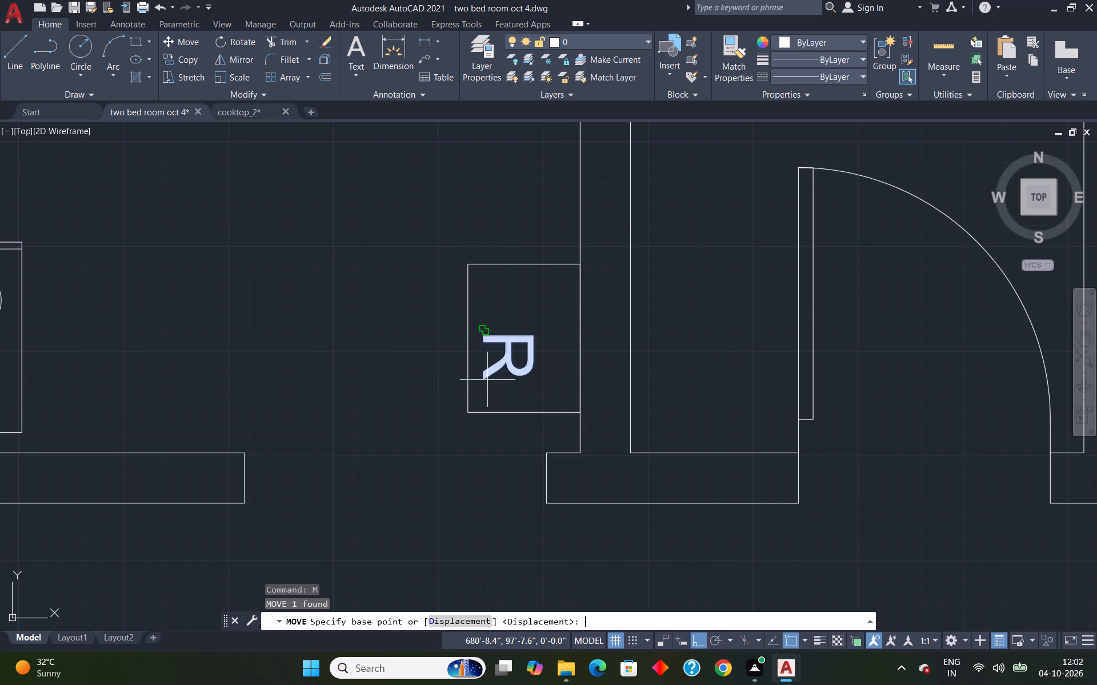
click(485, 339)
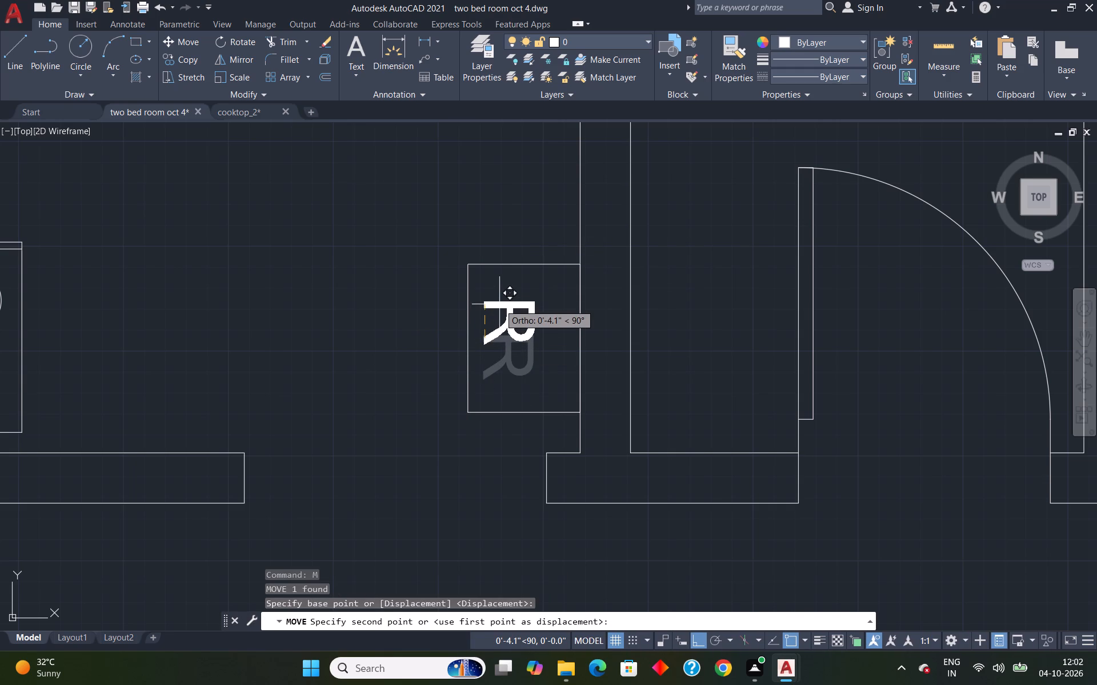
click(503, 317)
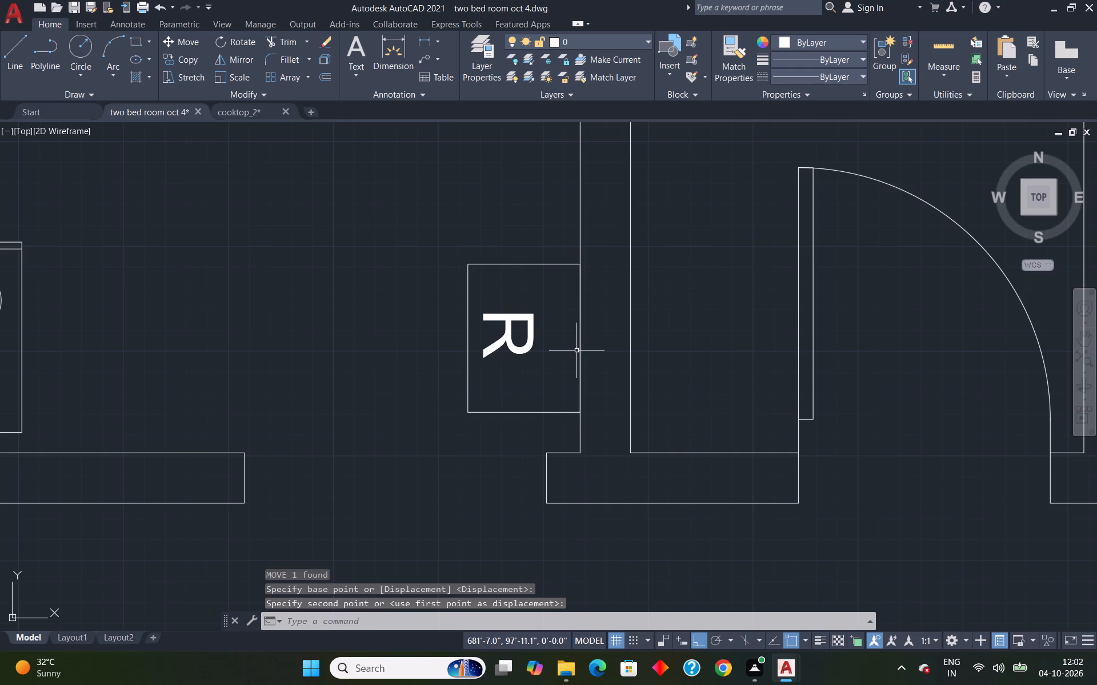
Close the cooktop_2 drawing without saving its changes.
scroll(571, 340, down, 4)
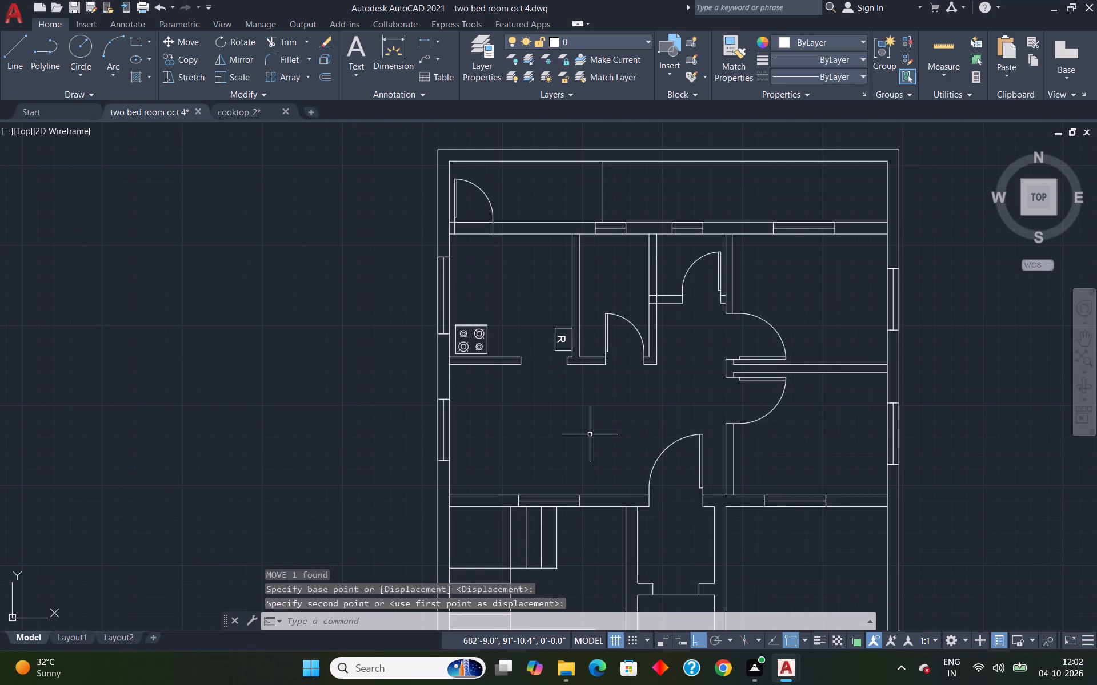
scroll(590, 434, down, 1)
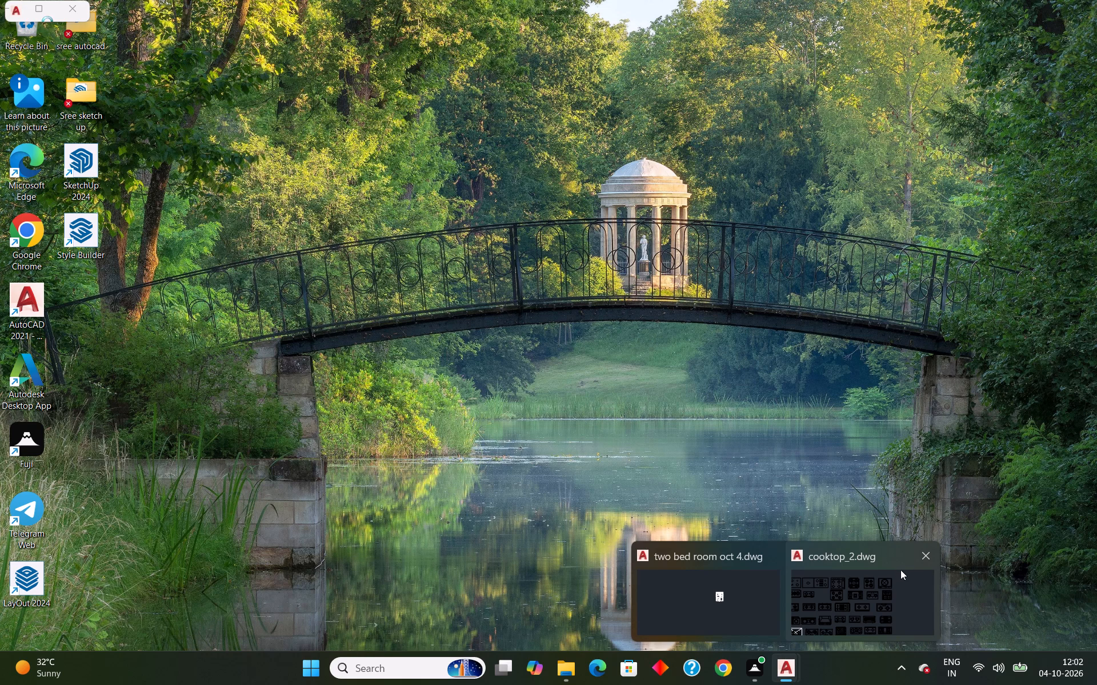
click(928, 560)
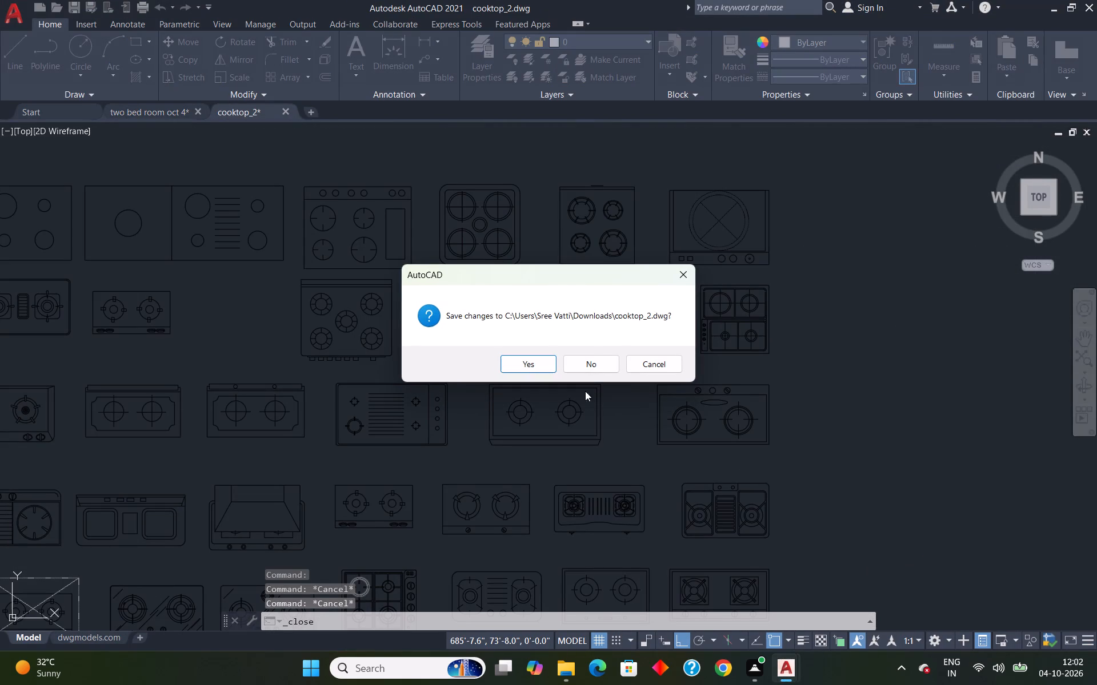
click(588, 368)
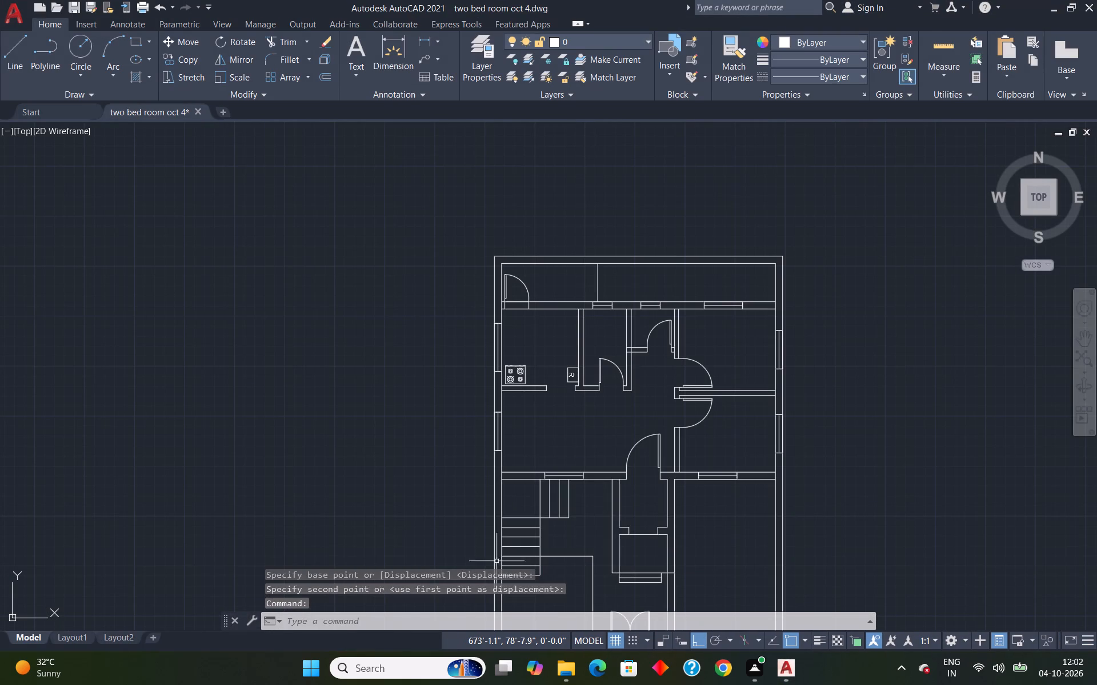
Open set_of_cars from the Downloads folder and dismiss the missing references notice.
click(564, 669)
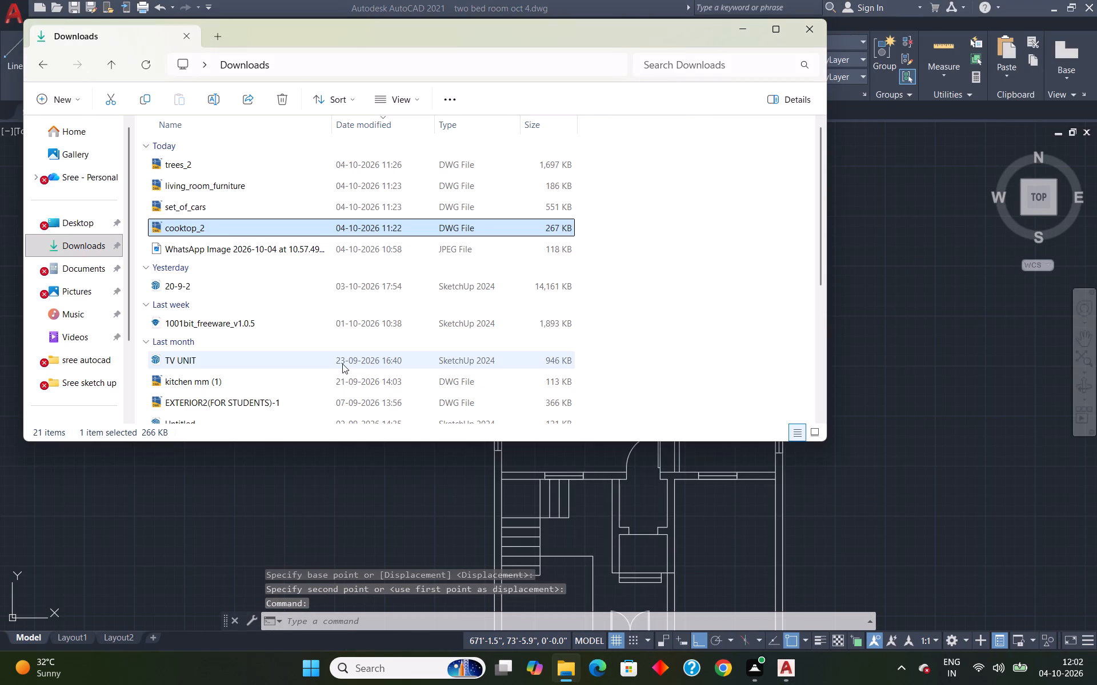
double_click(306, 205)
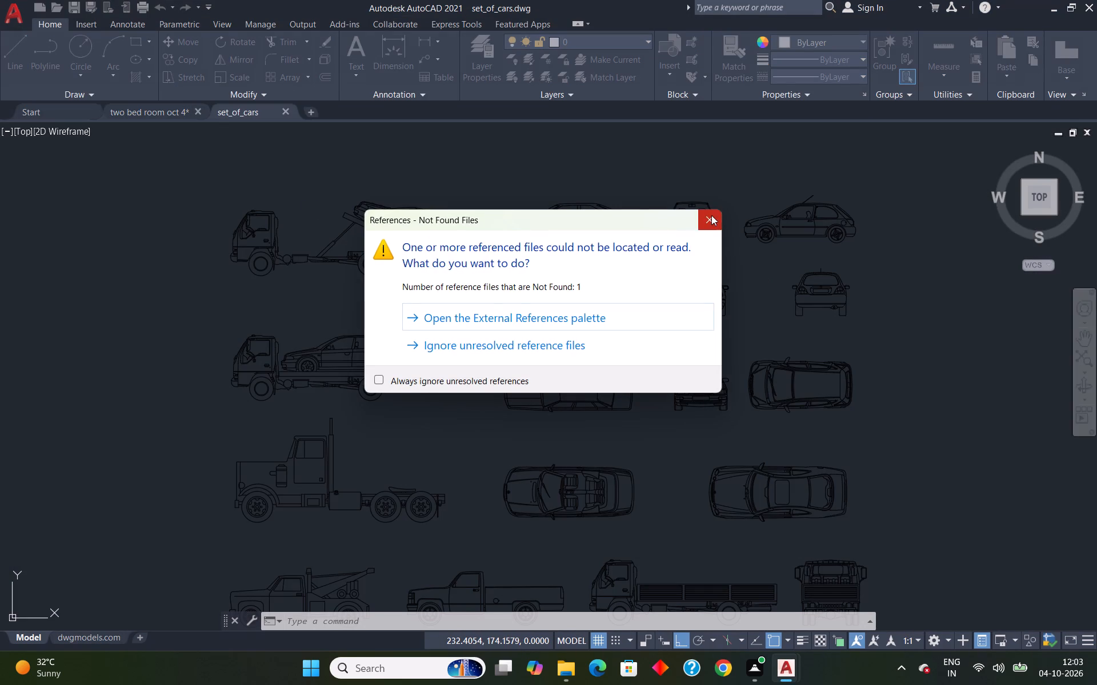
click(711, 215)
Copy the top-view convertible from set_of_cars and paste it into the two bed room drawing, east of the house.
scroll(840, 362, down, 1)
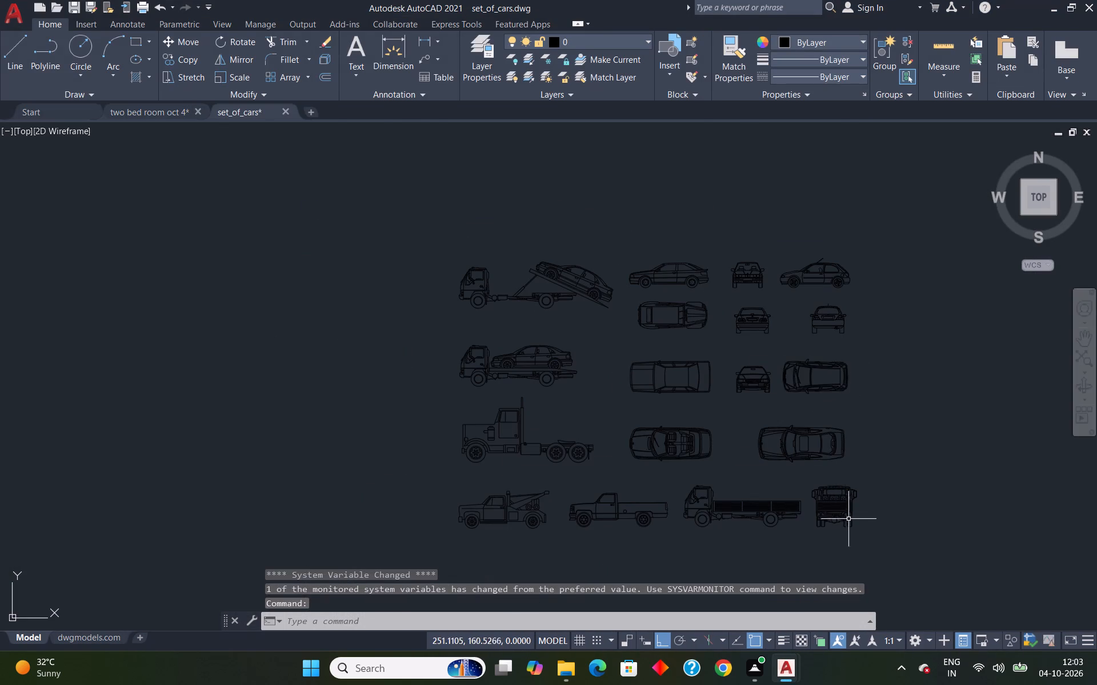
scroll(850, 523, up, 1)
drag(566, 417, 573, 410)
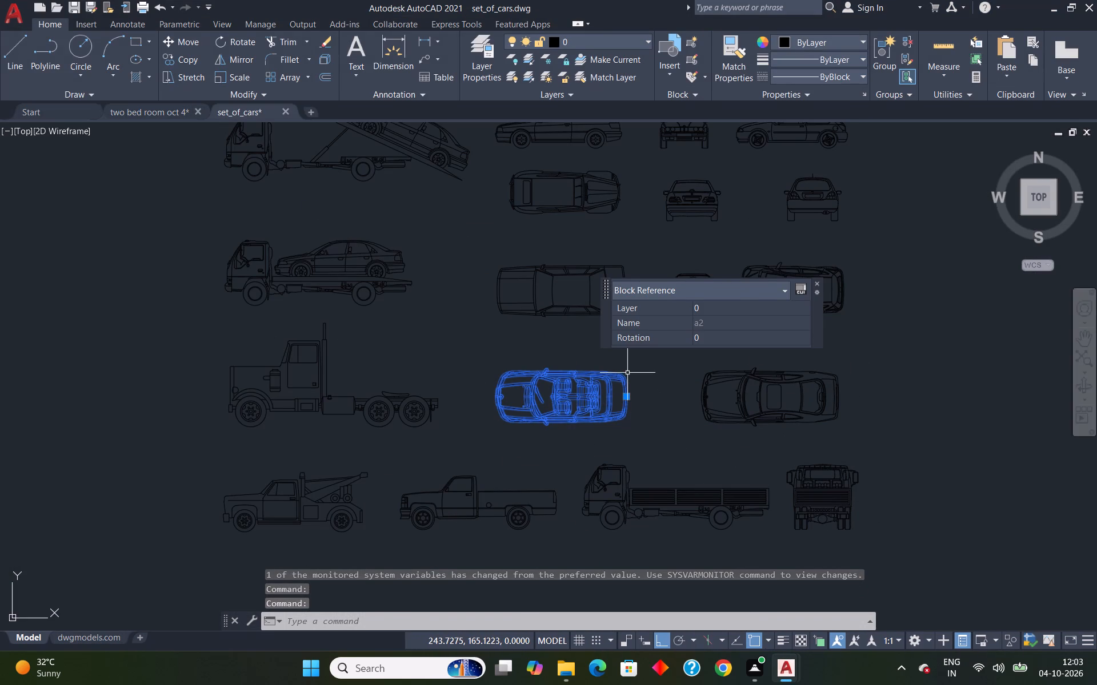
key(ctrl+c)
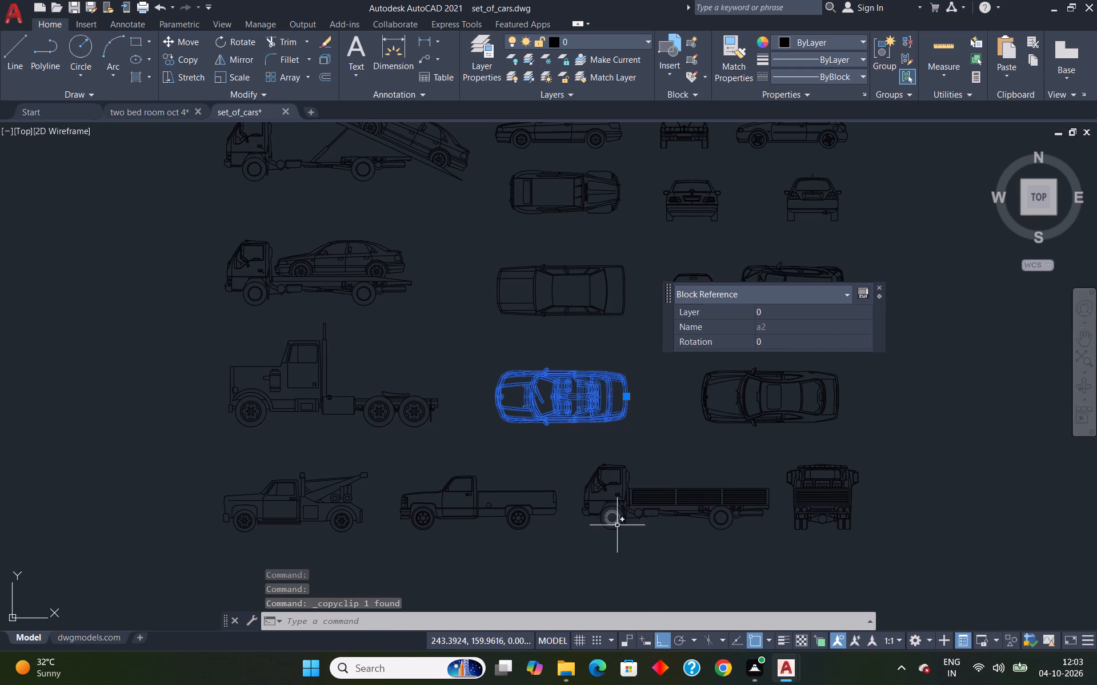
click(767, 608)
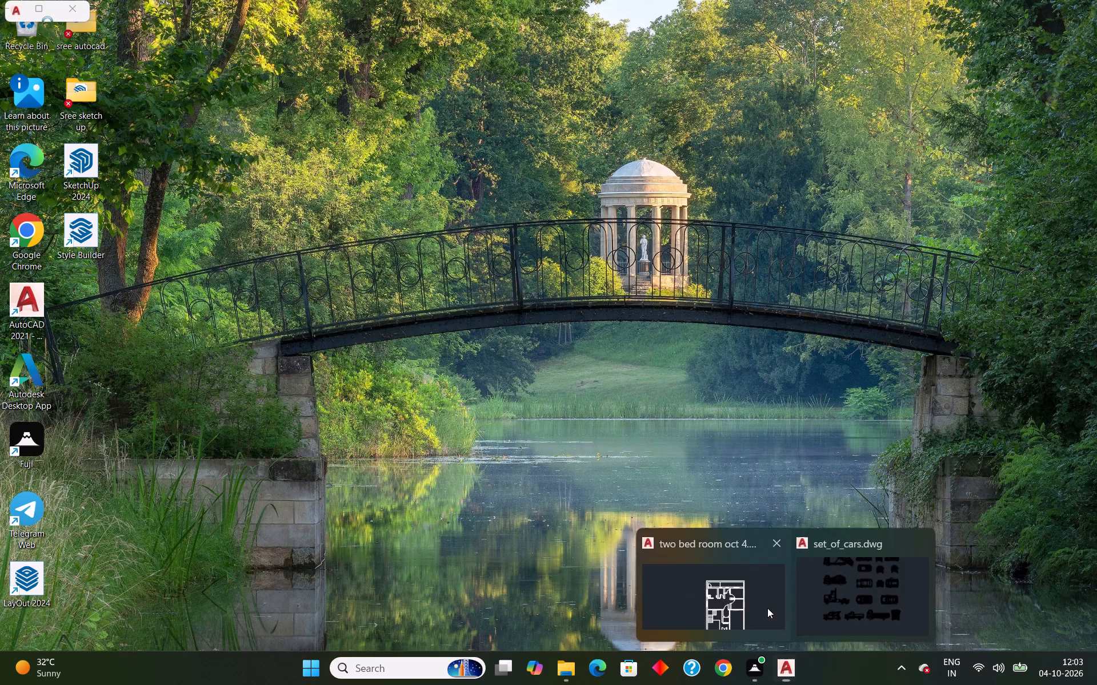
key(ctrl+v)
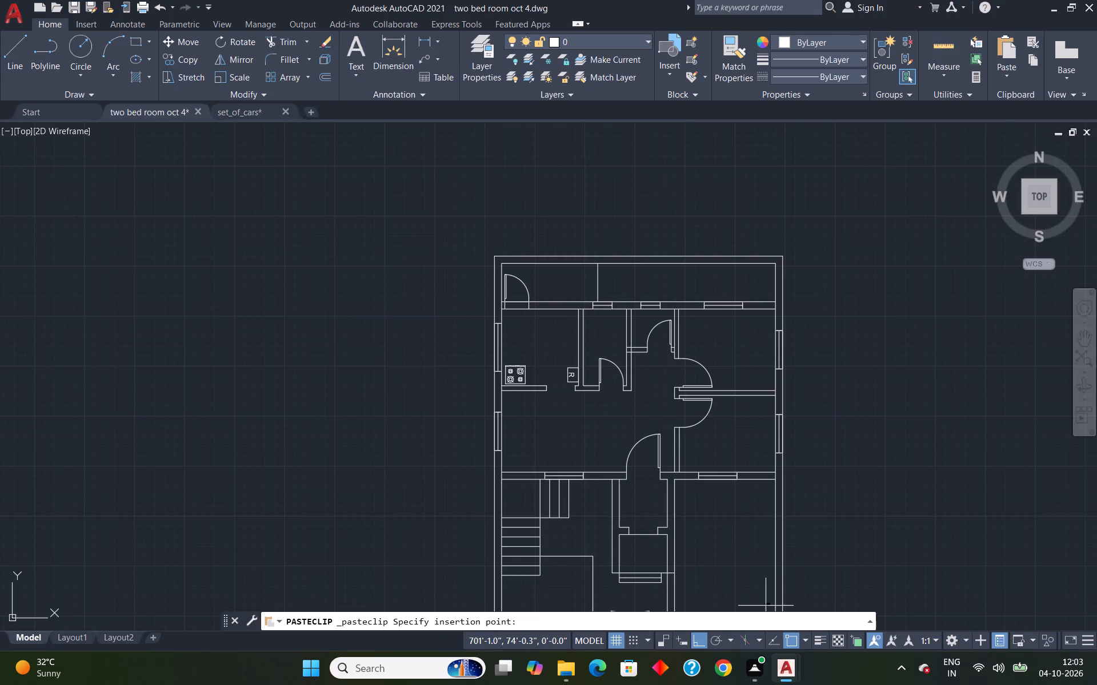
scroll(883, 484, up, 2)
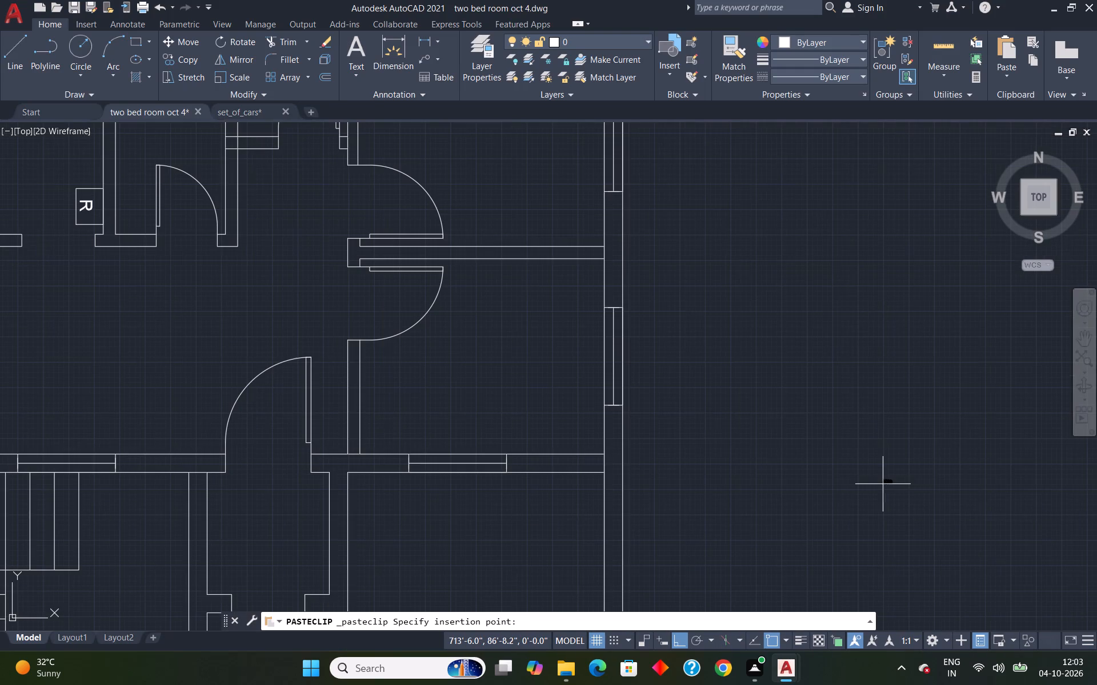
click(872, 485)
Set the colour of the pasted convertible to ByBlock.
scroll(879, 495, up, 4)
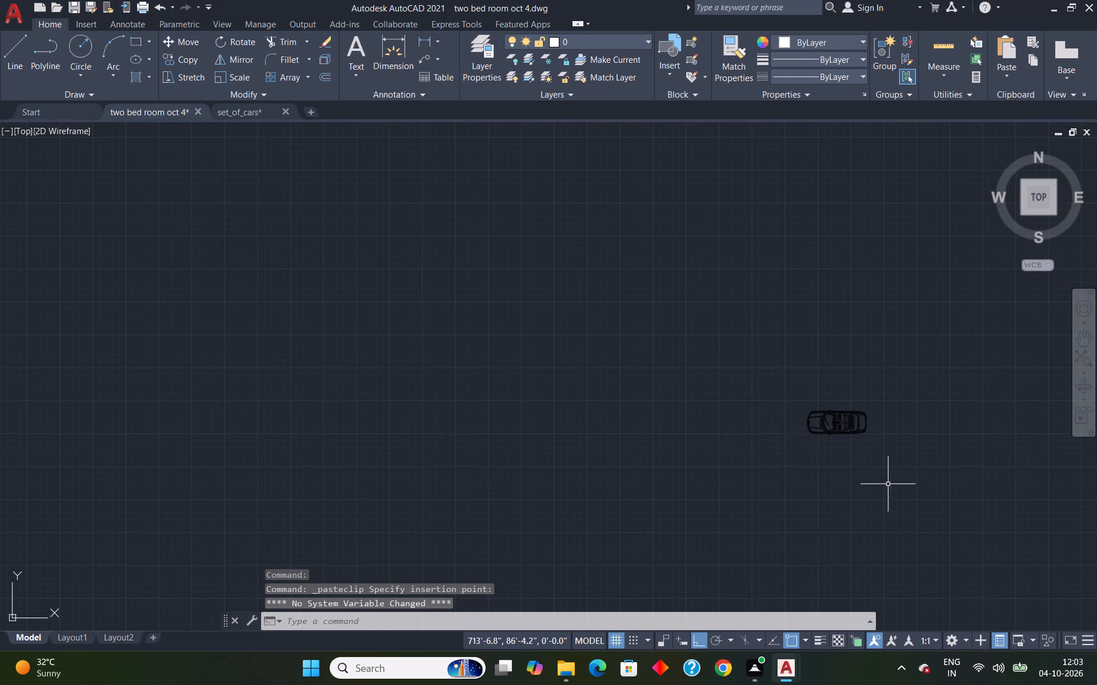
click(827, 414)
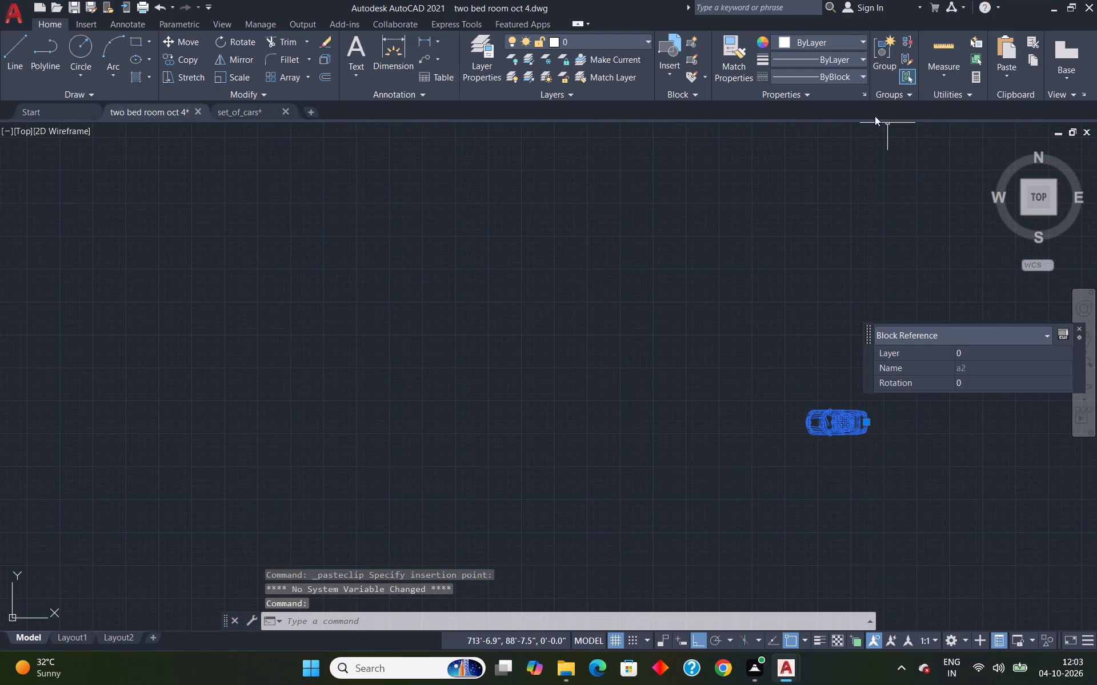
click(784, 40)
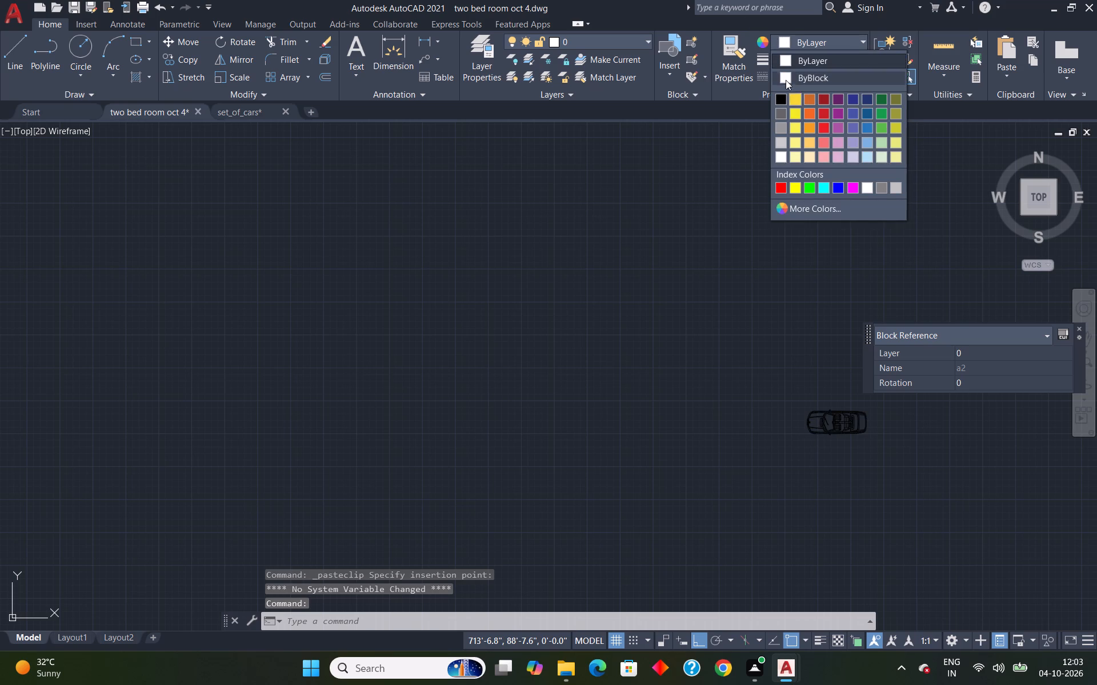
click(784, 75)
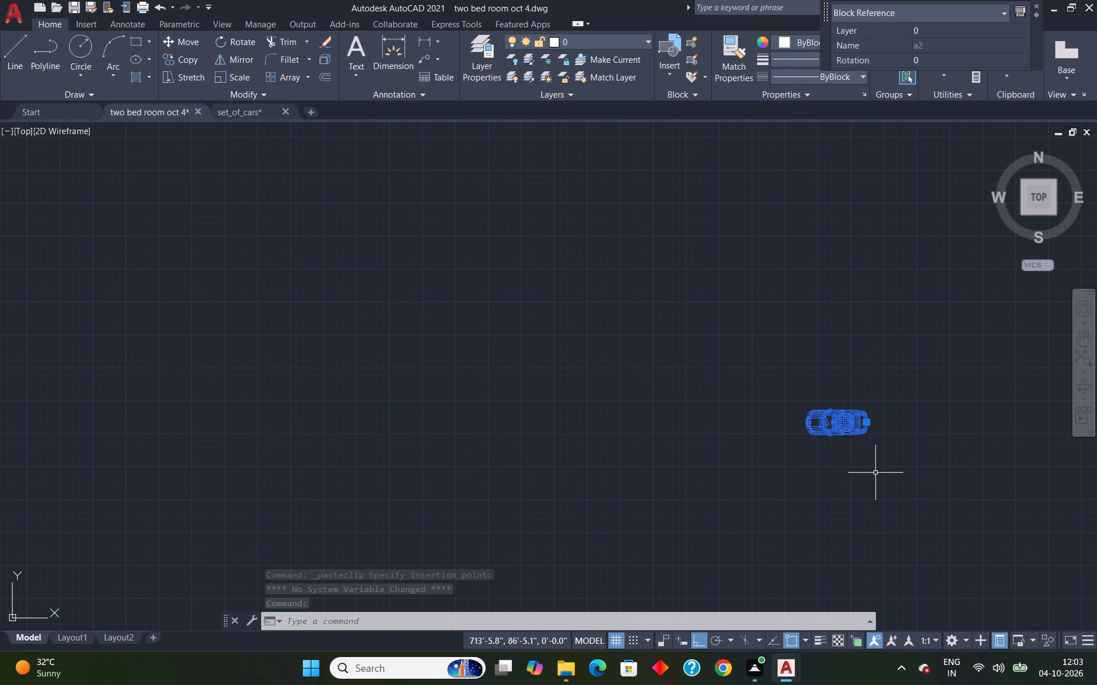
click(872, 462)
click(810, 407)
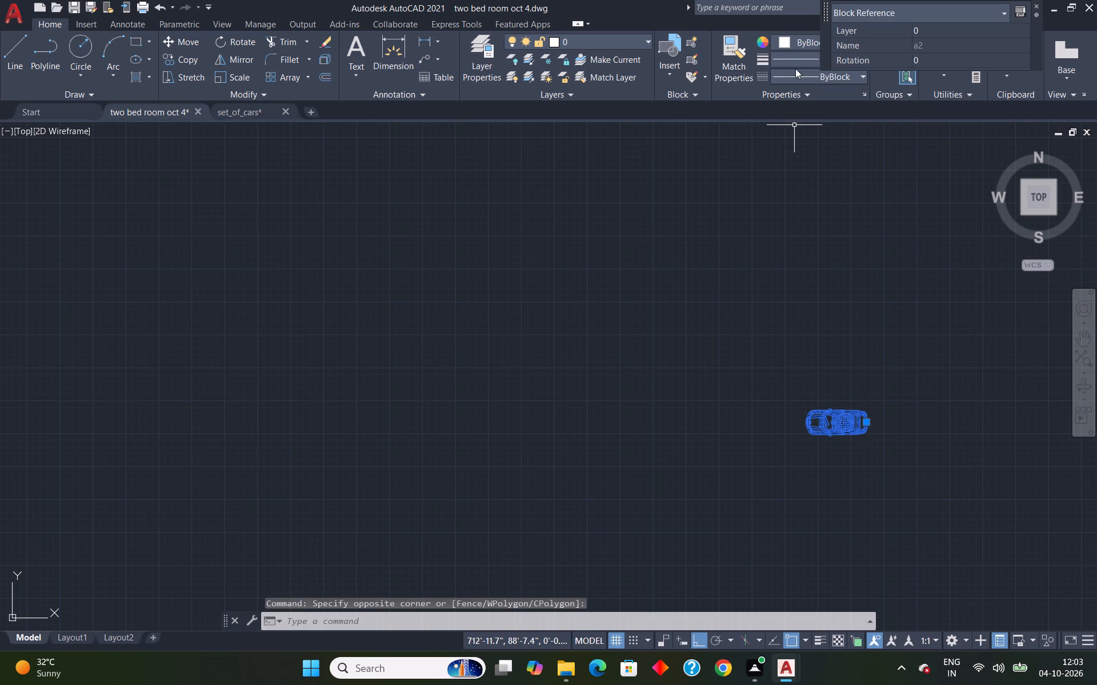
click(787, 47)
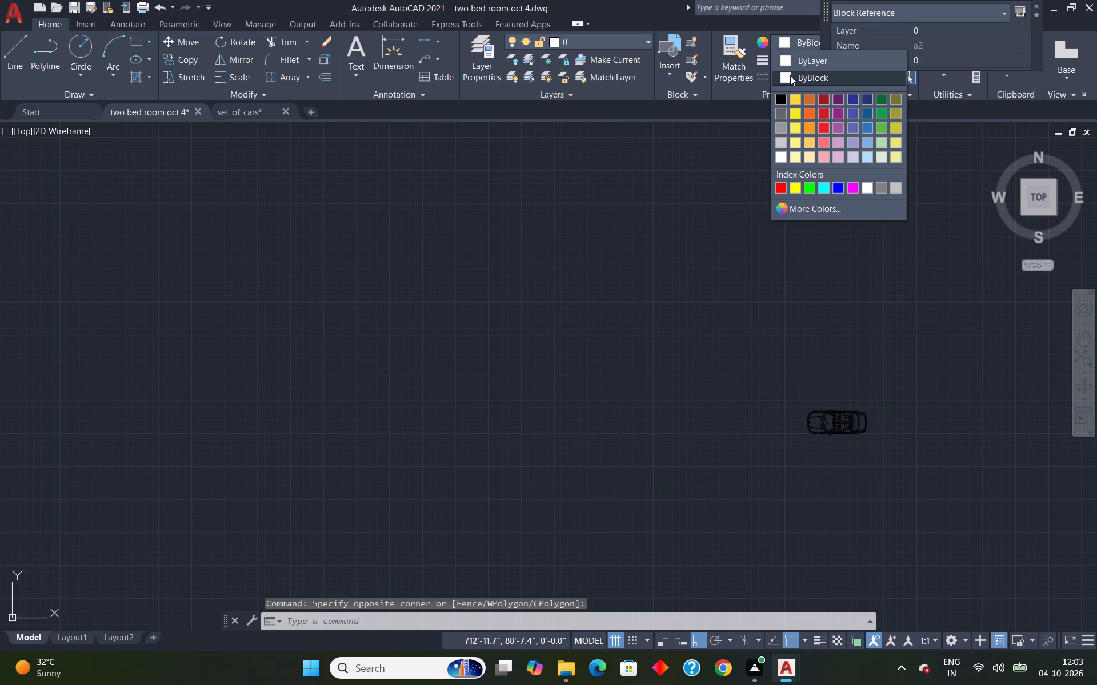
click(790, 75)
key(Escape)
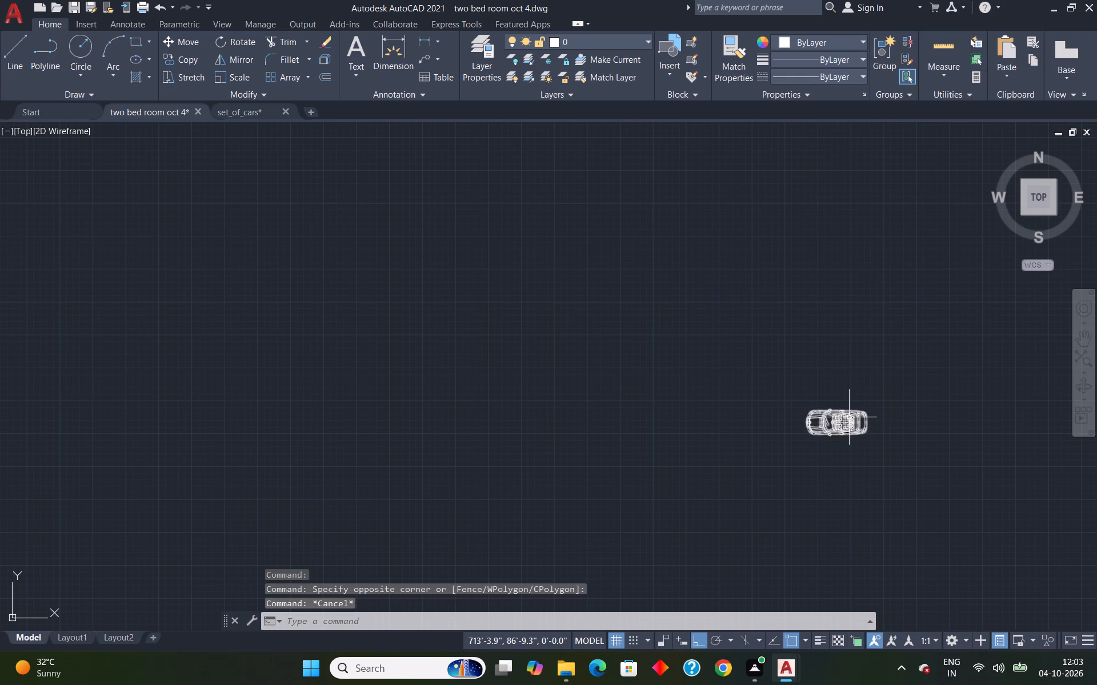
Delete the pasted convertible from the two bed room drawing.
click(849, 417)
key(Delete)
Copy the top-view hatchback above the coupe in set_of_cars and paste it east of the house in the floor plan.
scroll(836, 390, down, 8)
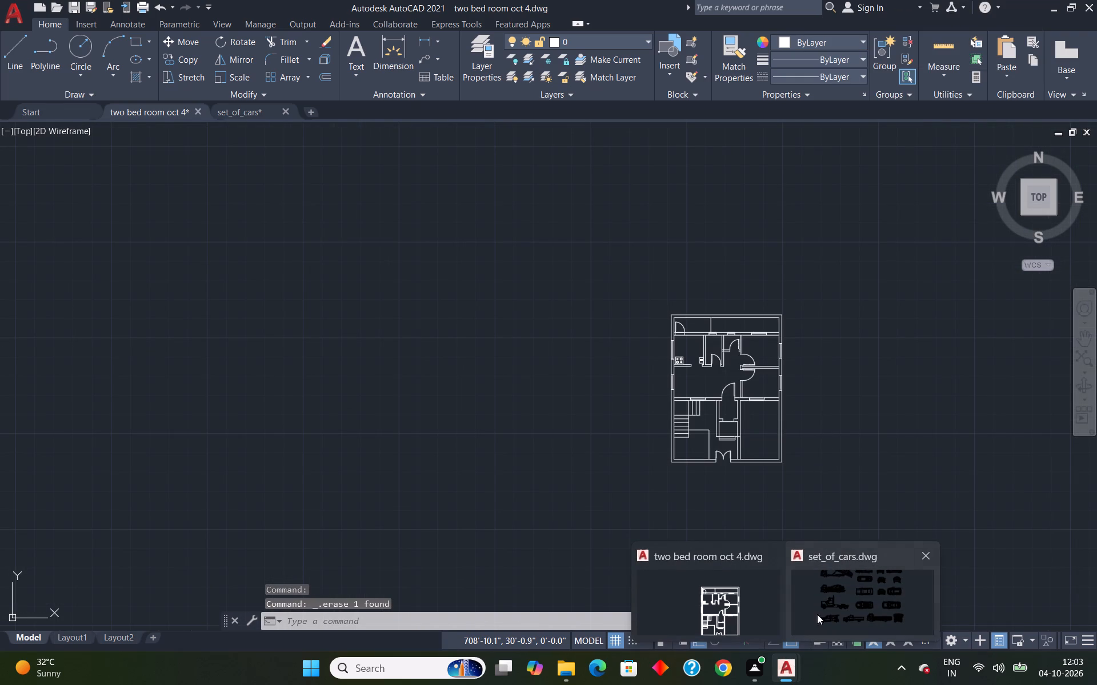
click(817, 614)
click(811, 303)
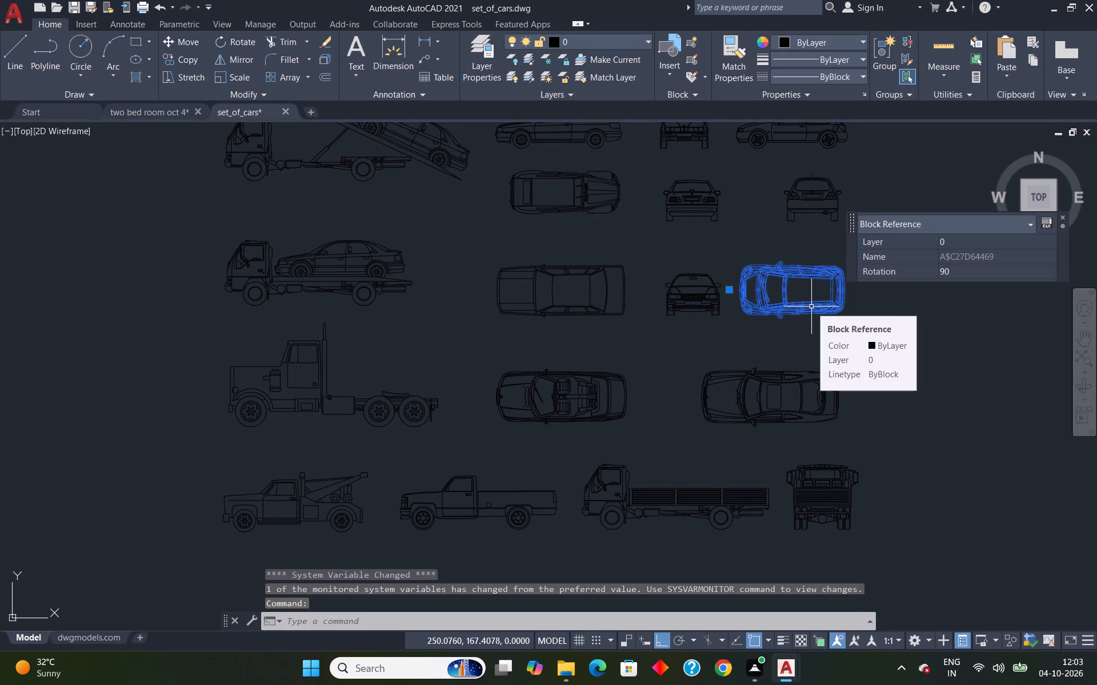
key(ctrl+c)
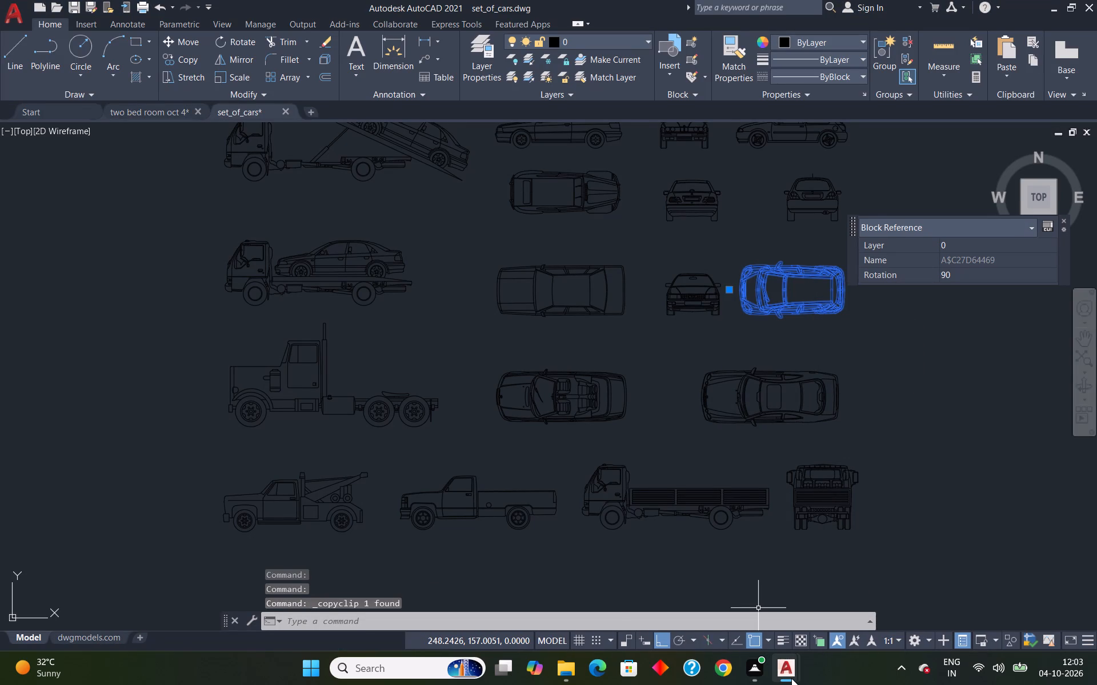
click(735, 615)
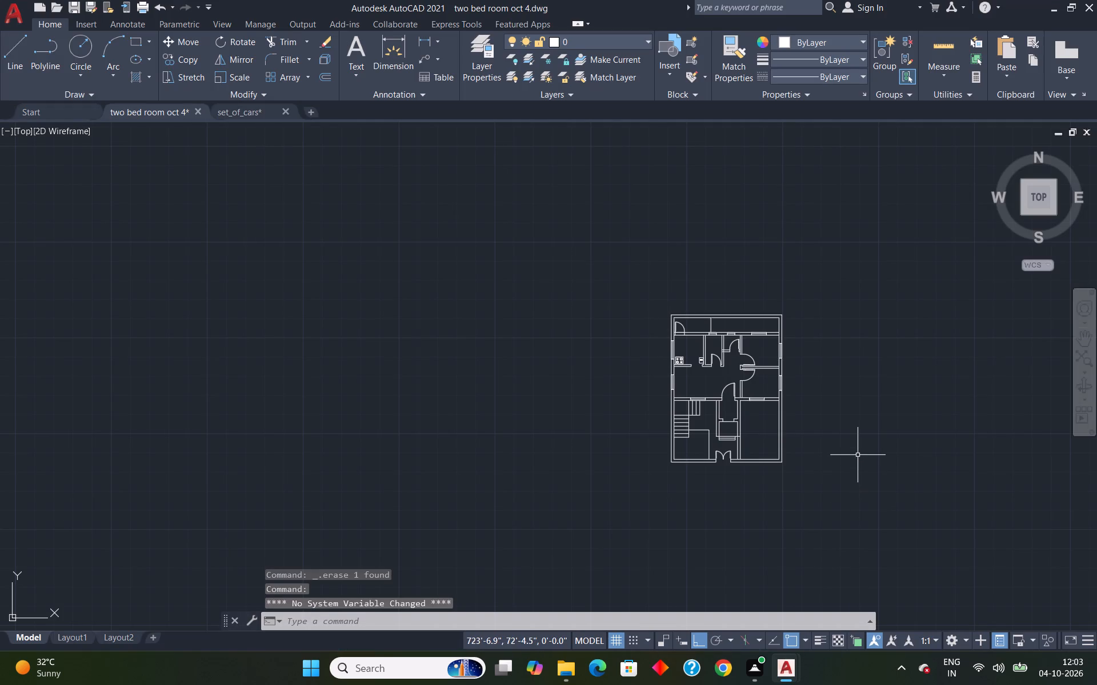
key(ctrl+v)
click(850, 423)
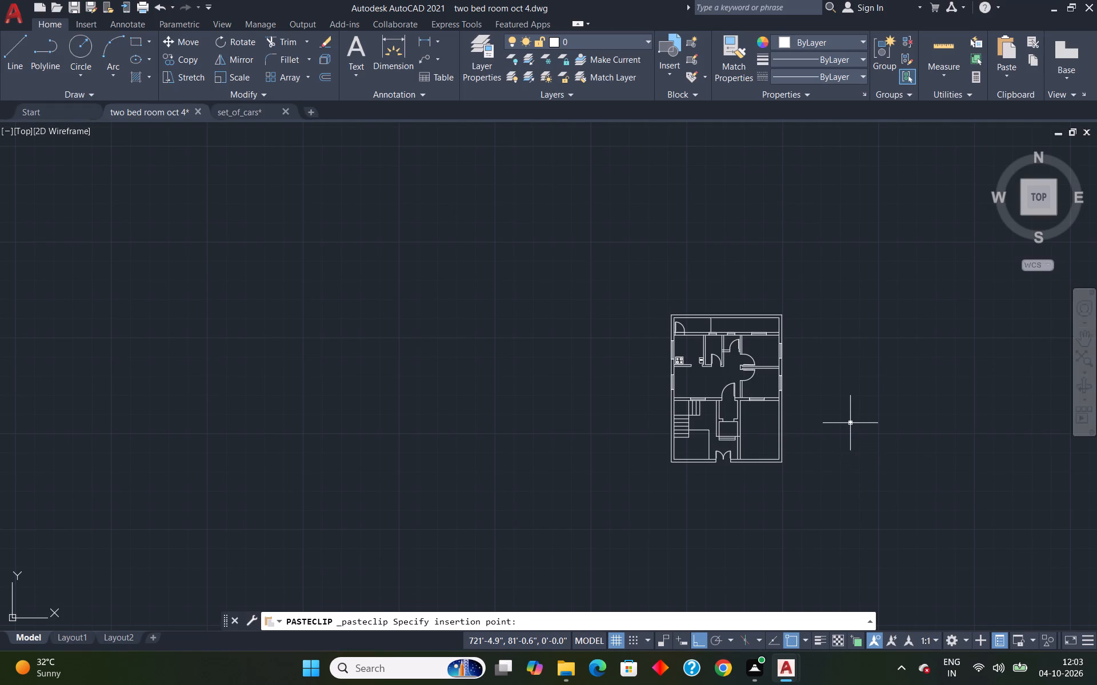
Enlarge the pasted hatchback freehand with Scale from a base point on its body, picking the factor about 1'-2.0" due west.
scroll(846, 417, up, 4)
scroll(907, 473, up, 3)
drag(617, 385, 678, 383)
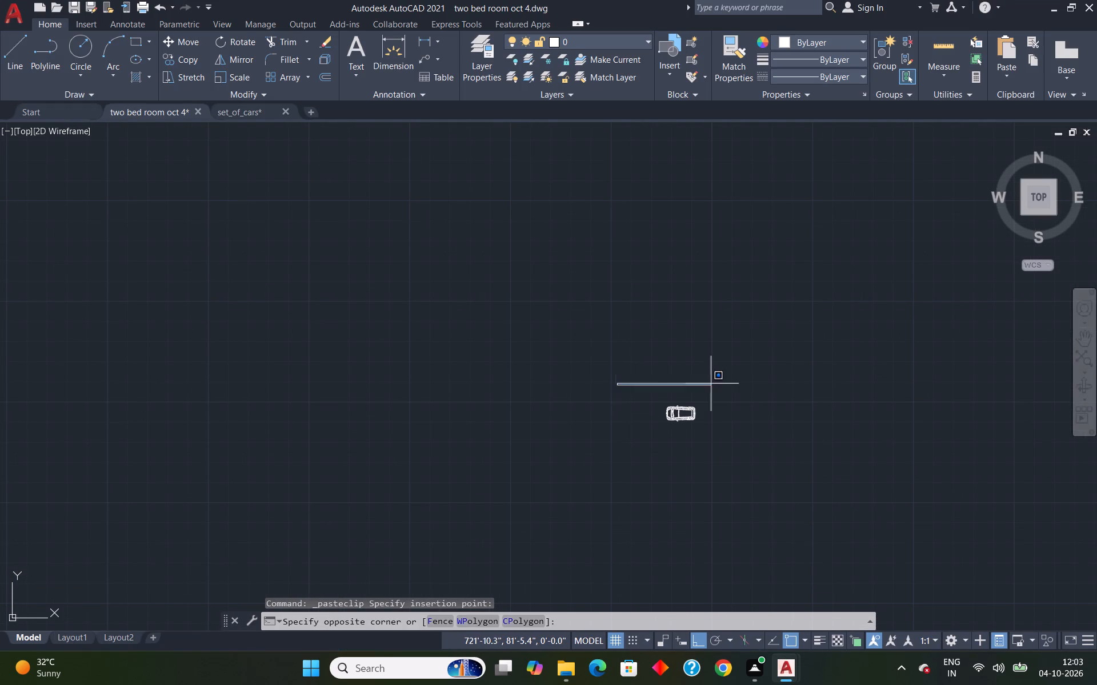
click(735, 485)
key(s)
key(c)
key(Return)
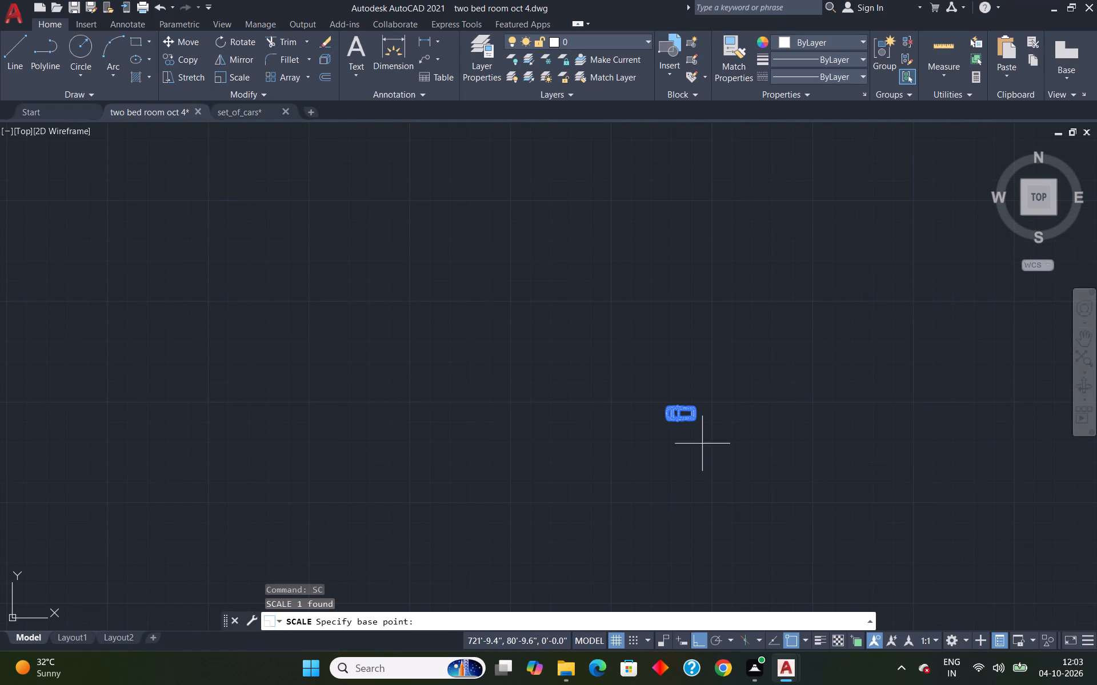
scroll(692, 423, up, 5)
click(649, 396)
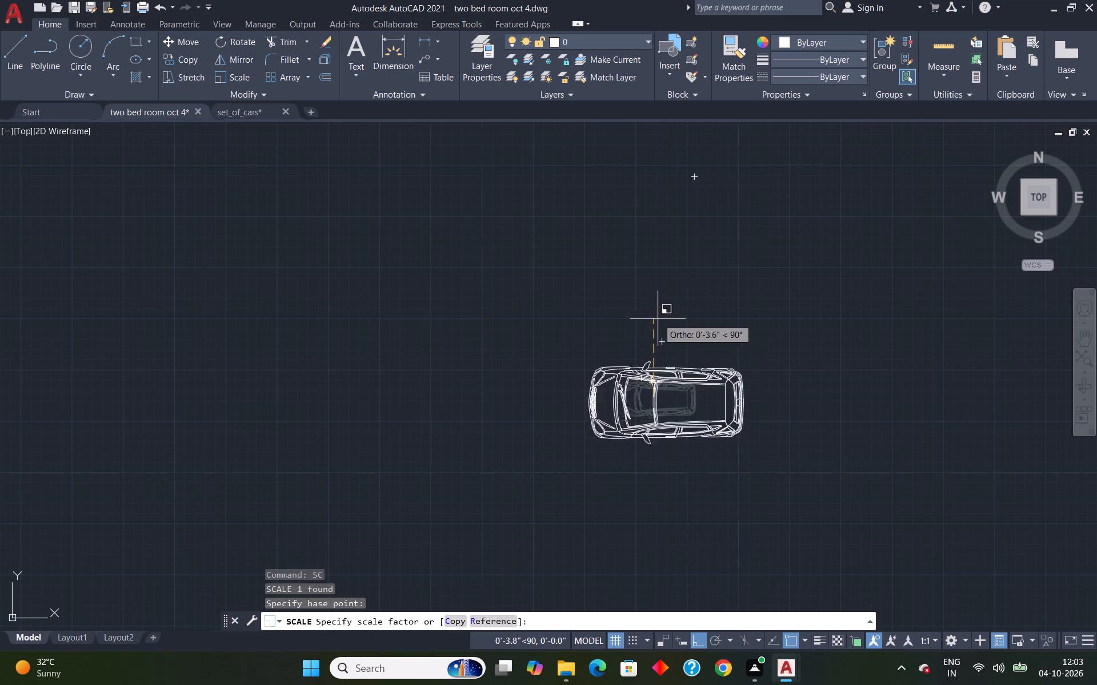
click(366, 150)
scroll(577, 178, down, 5)
scroll(651, 238, down, 4)
scroll(635, 226, up, 3)
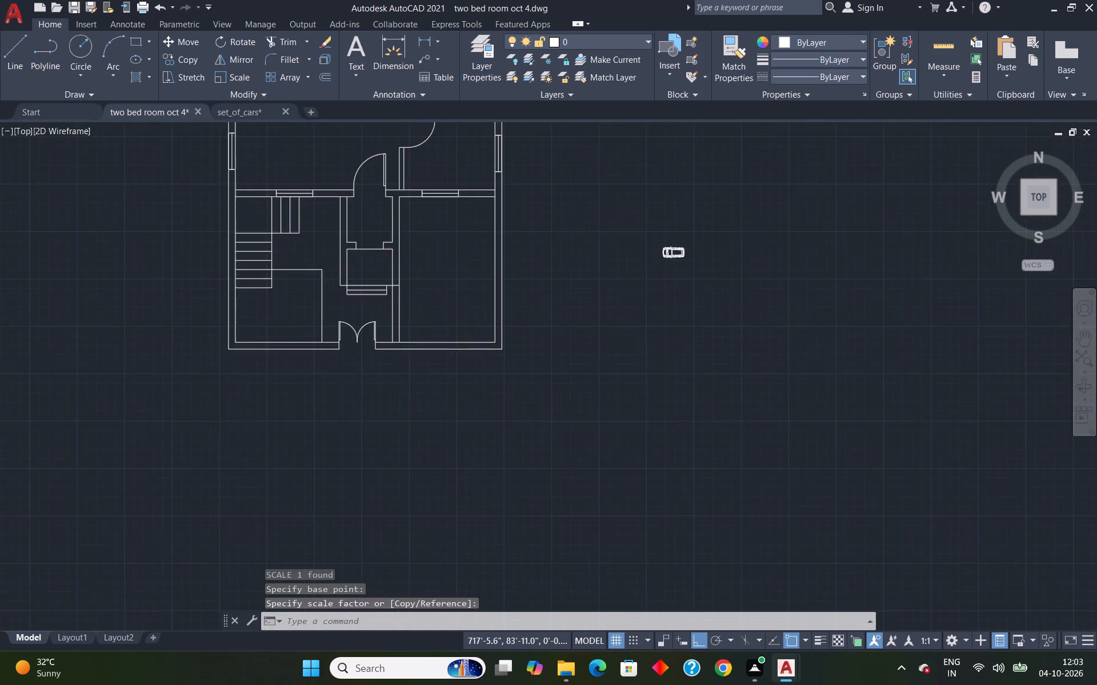
Enlarge the pasted hatchback again freehand with Scale from a base point on its body, picking the factor about 5'-11" due north.
drag(646, 235, 683, 241)
drag(771, 336, 771, 346)
key(s)
key(c)
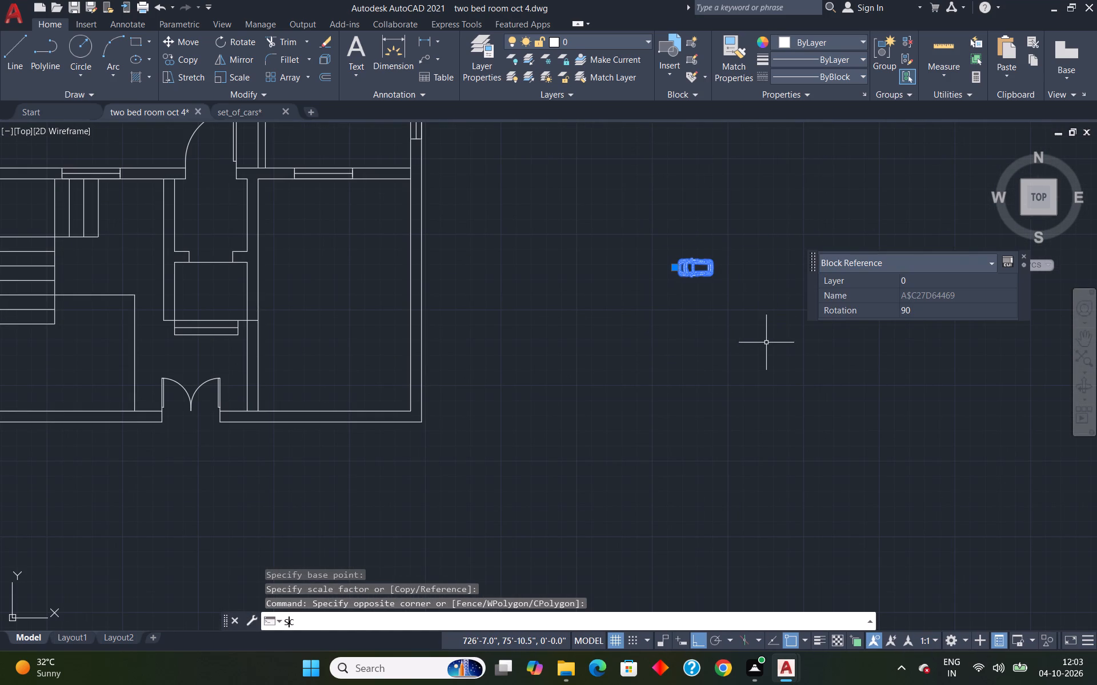
key(Return)
click(699, 265)
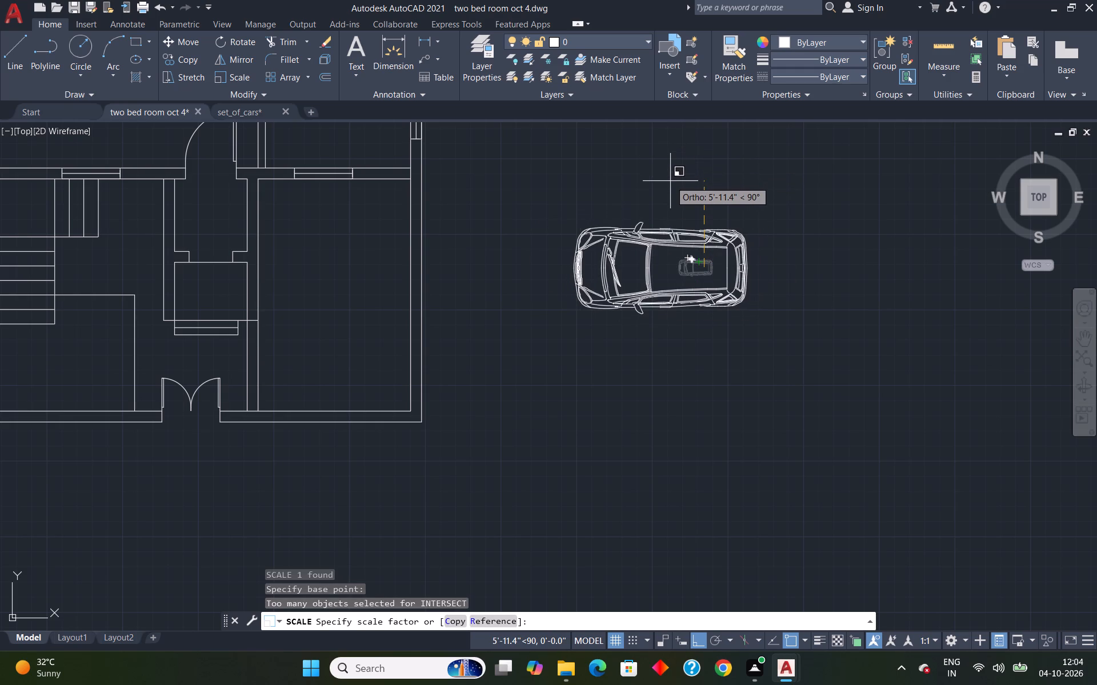
click(670, 182)
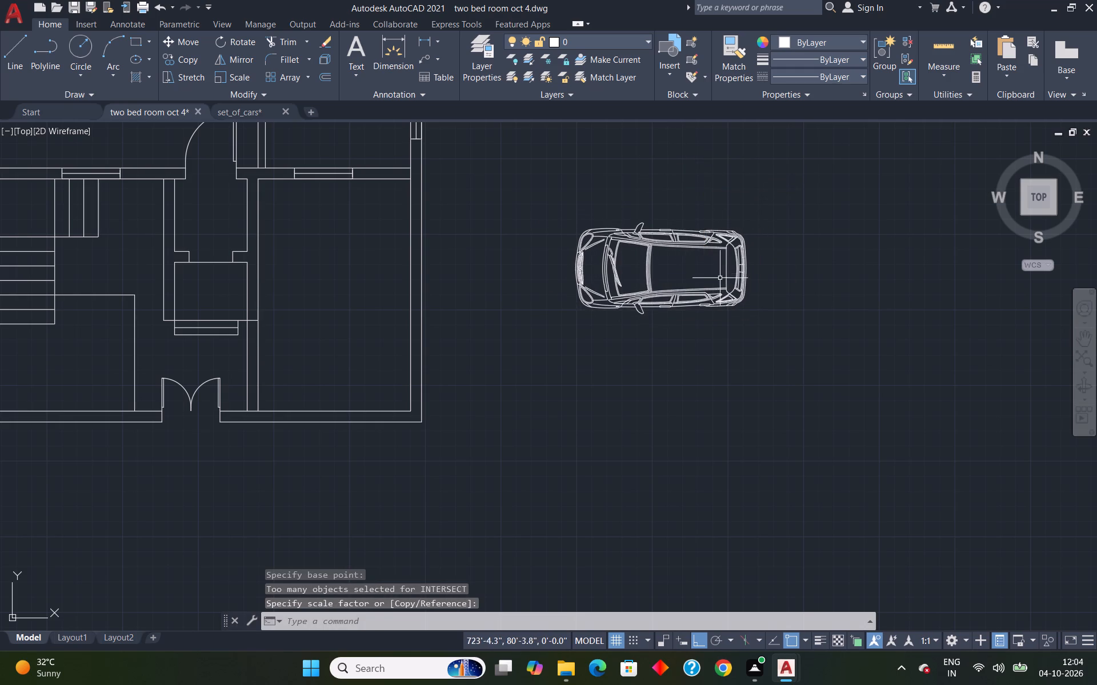
Rotate the hatchback 270° about its southeast rear corner so its front faces north.
click(731, 286)
click(742, 292)
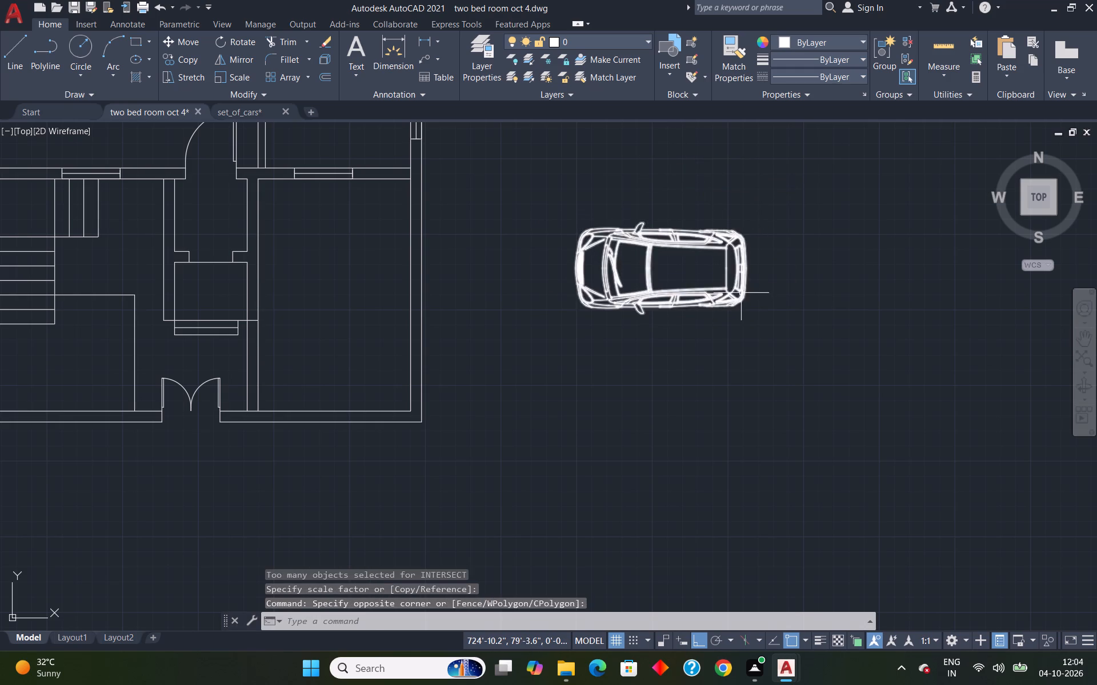
click(742, 289)
text(RO)
key(Return)
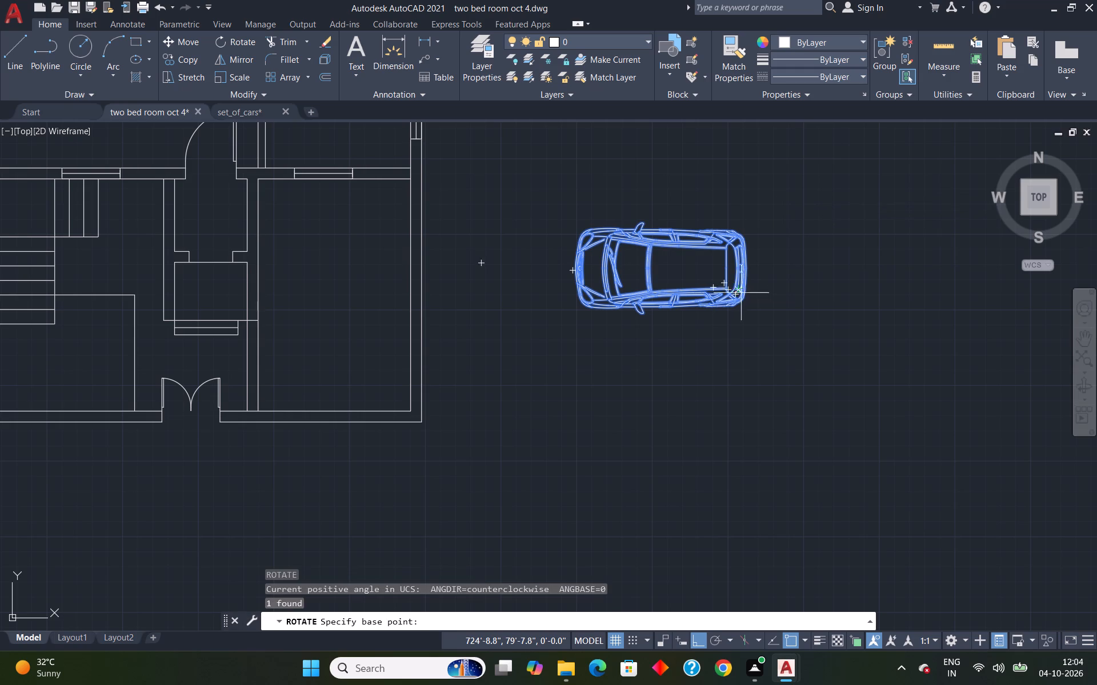
click(742, 296)
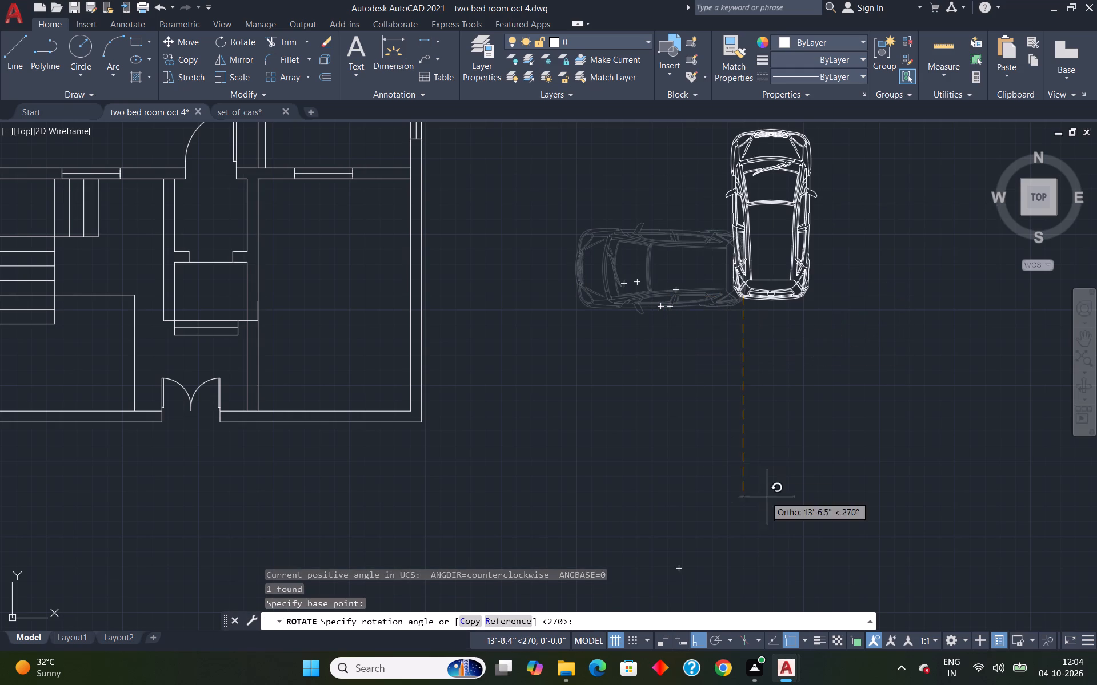
click(778, 501)
Move the hatchback by its rear centre into the house's southeast room, just north of the south wall, with ortho off.
click(796, 285)
key(m)
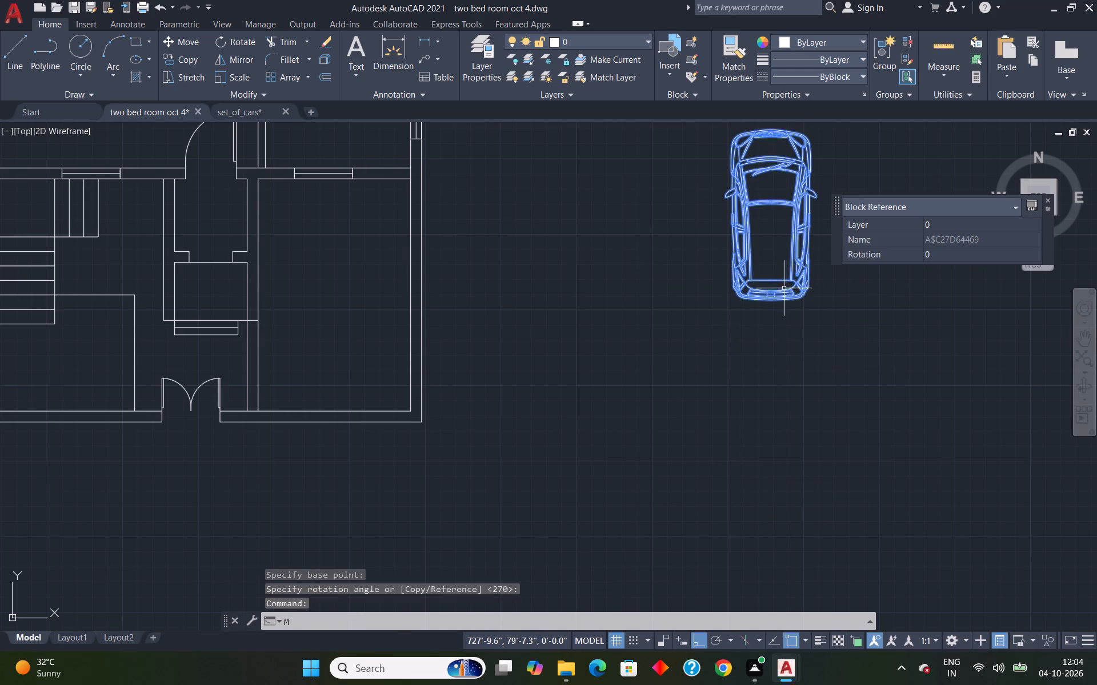
key(Return)
click(771, 296)
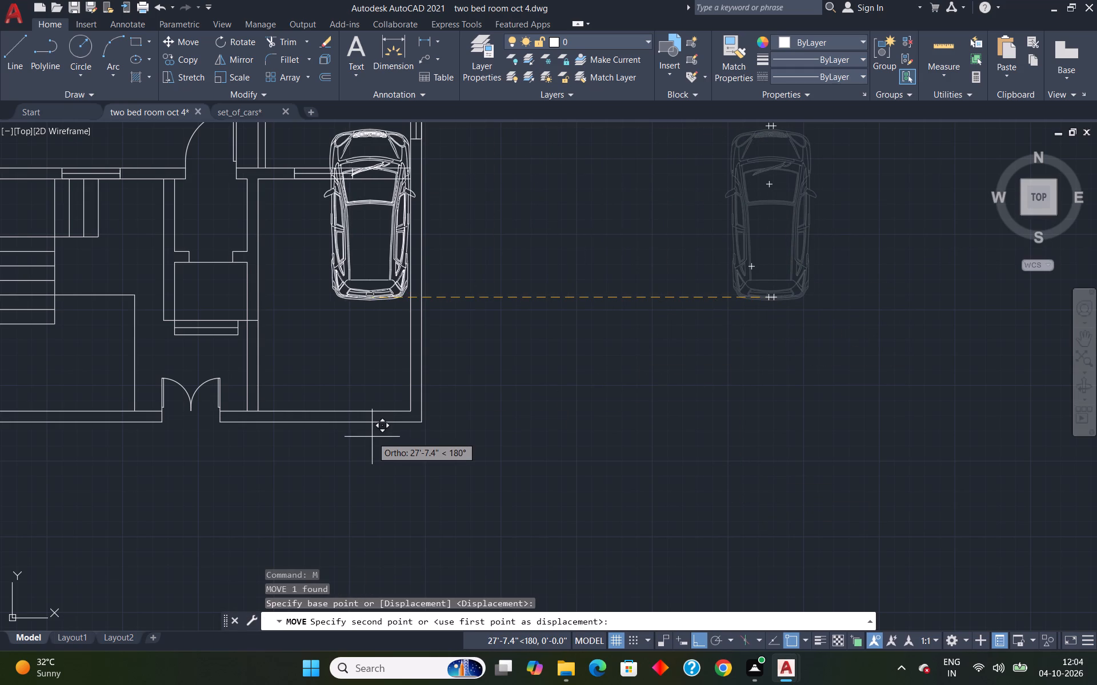
key(F8)
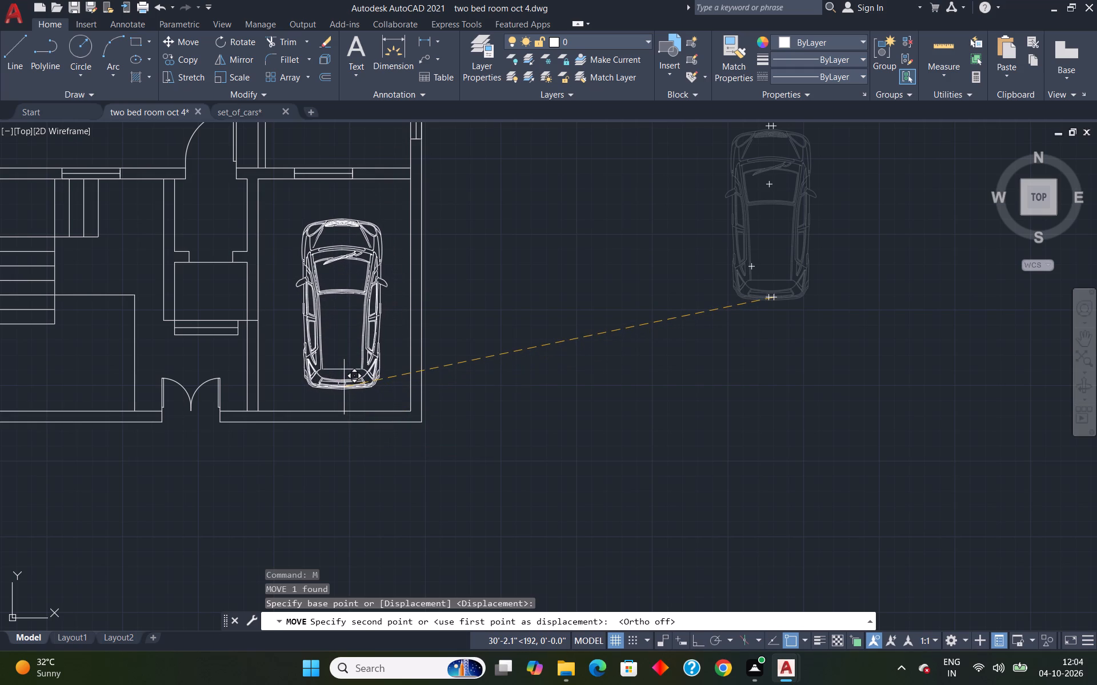
click(343, 386)
Enlarge the parked hatchback slightly with Scale from a point on its east side, picking the factor freehand about 7' away.
click(363, 344)
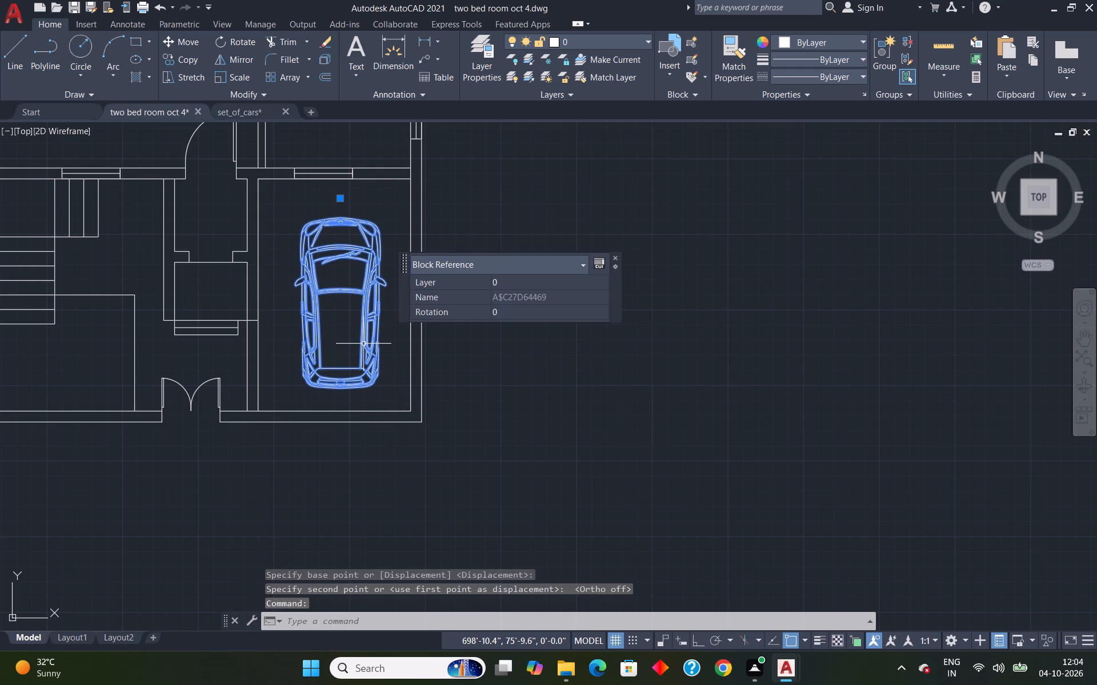
text(SC)
key(Return)
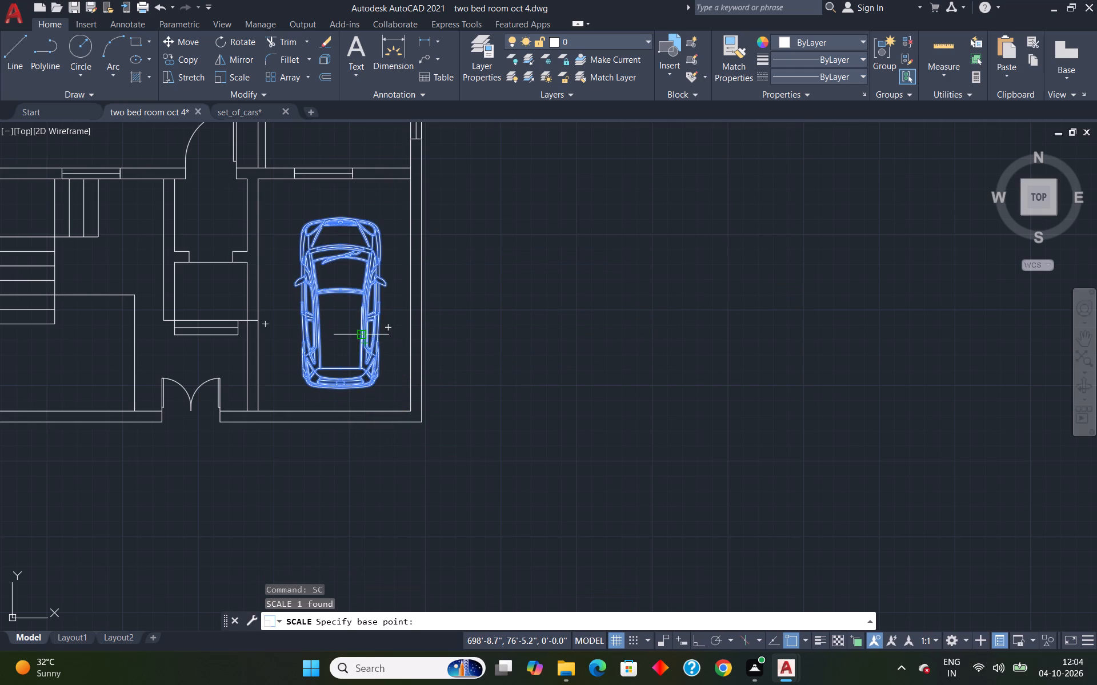
click(361, 337)
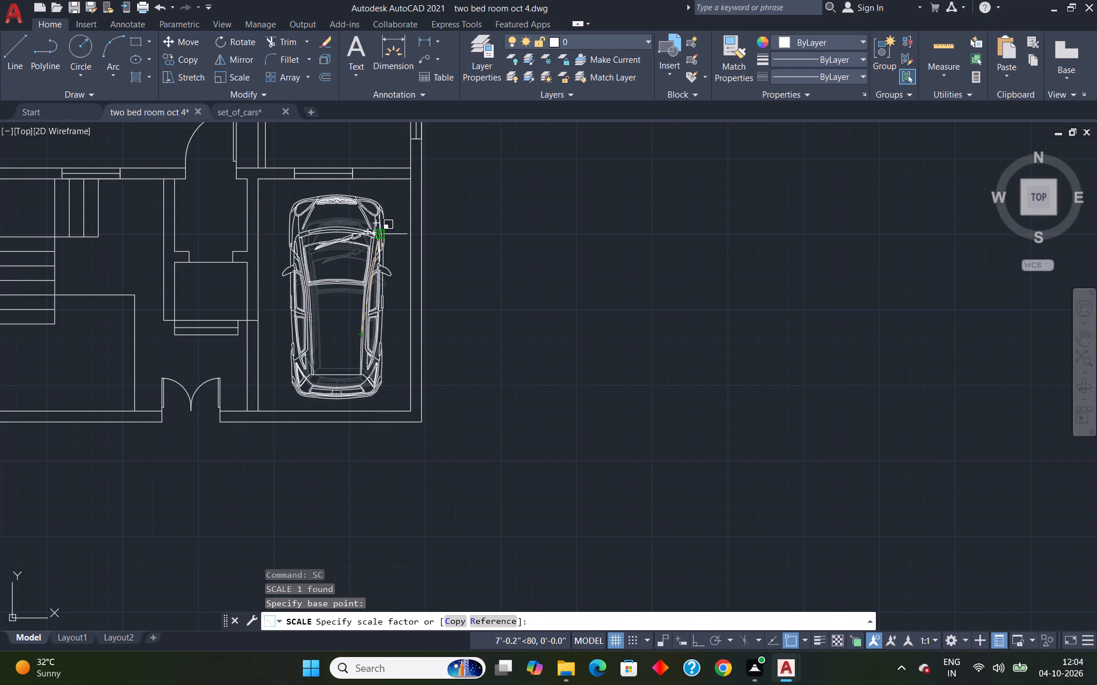
click(381, 237)
scroll(510, 265, down, 4)
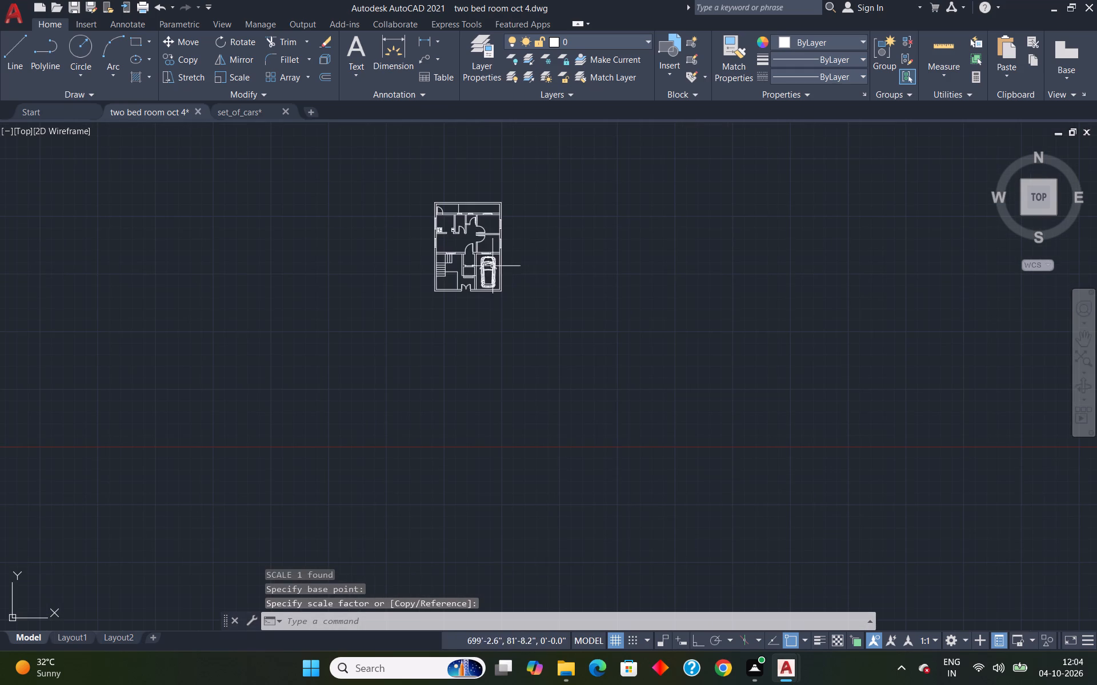
scroll(431, 251, up, 3)
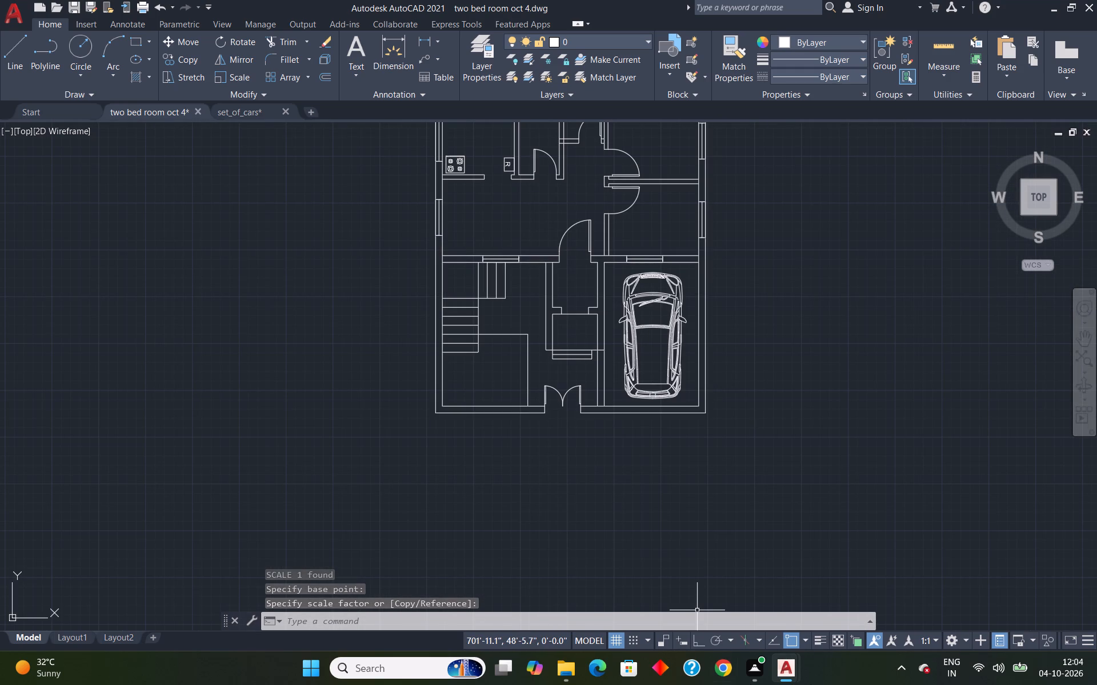
Close the set_of_cars drawing and return to the two bed room floor plan.
click(794, 673)
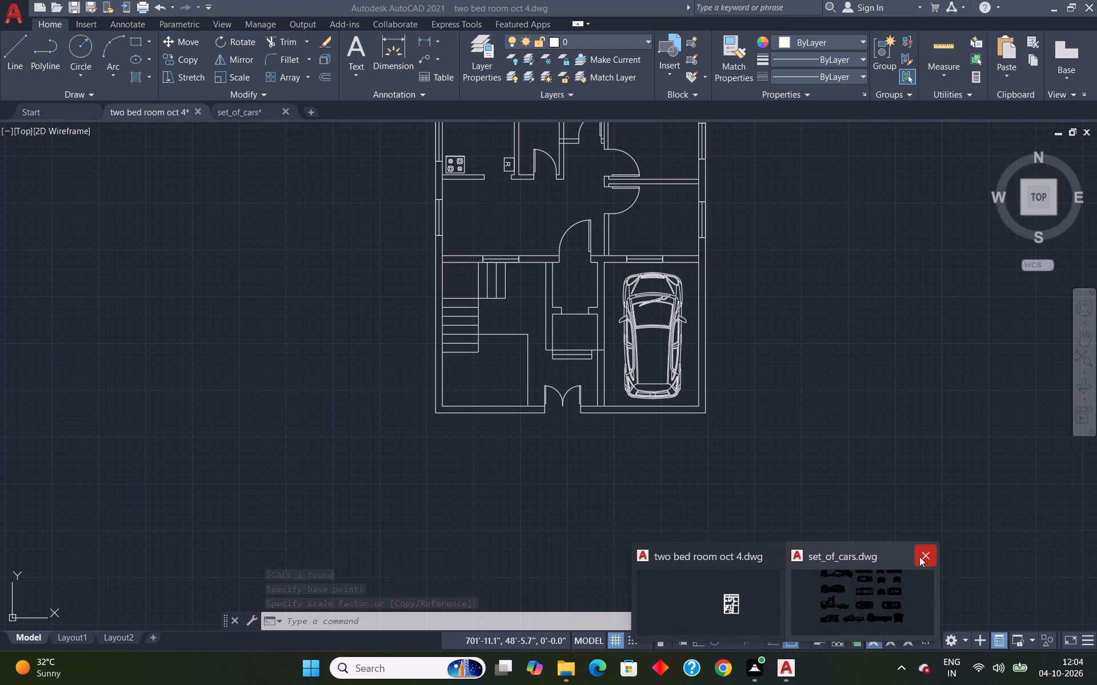
click(919, 557)
click(595, 357)
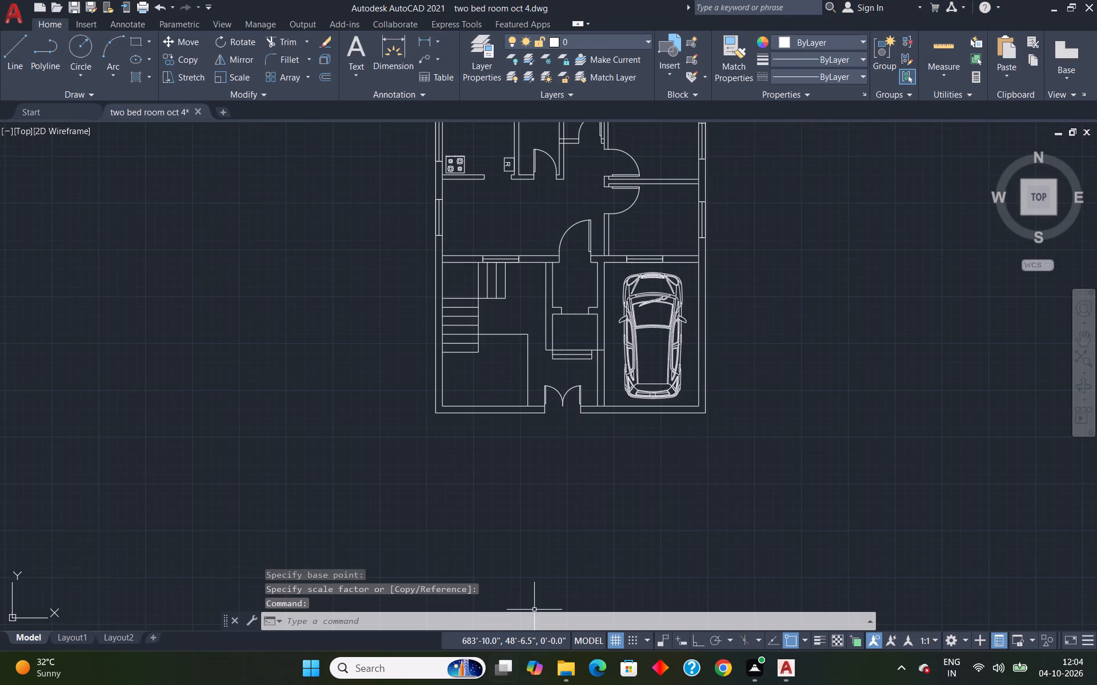
Open the living_room_furniture drawing from the Downloads folder.
click(564, 673)
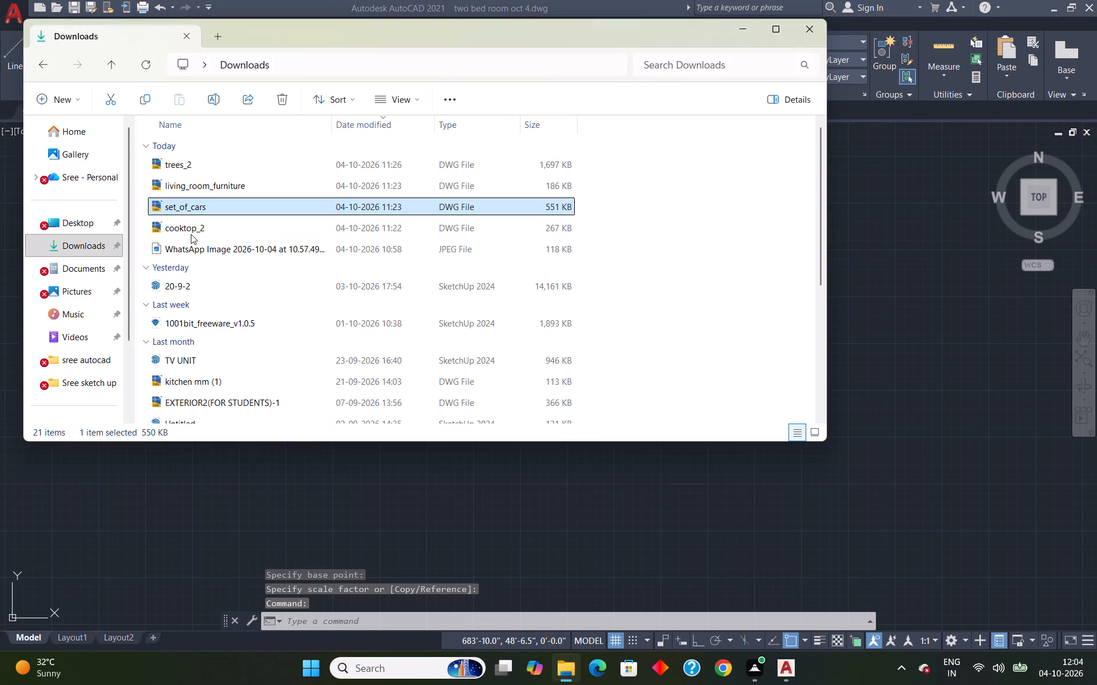
click(205, 184)
double_click(205, 184)
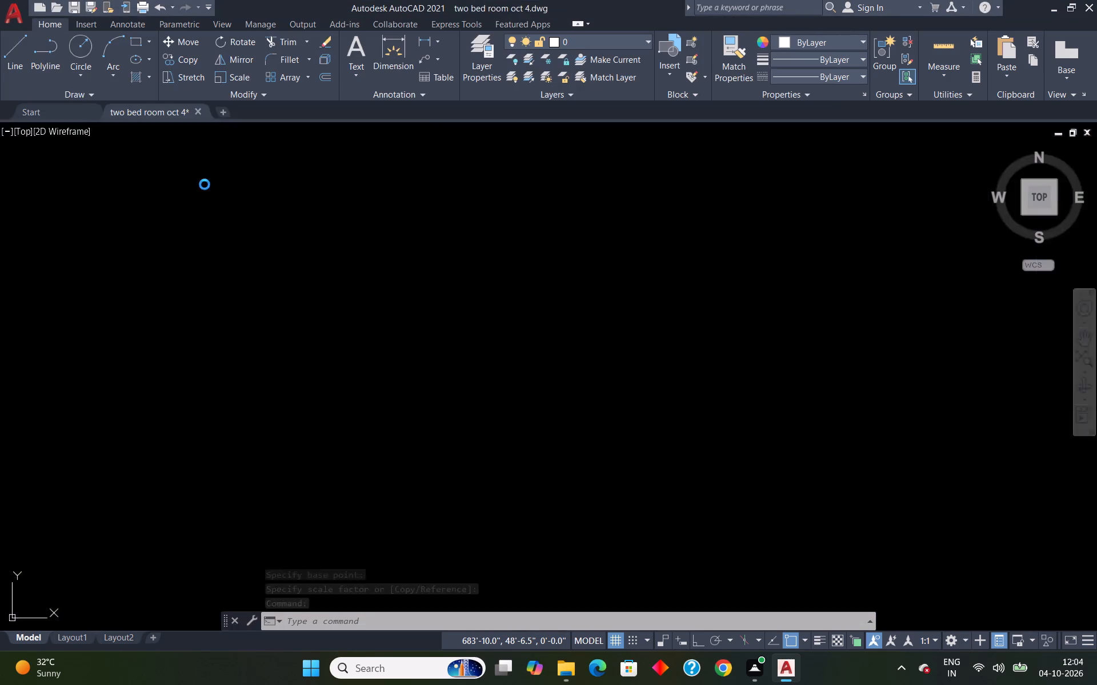
Copy the two adjacent two-seat sofas in the bottom row of living_room_furniture and paste them north of the house in the floor plan.
scroll(529, 288, down, 3)
scroll(531, 276, up, 4)
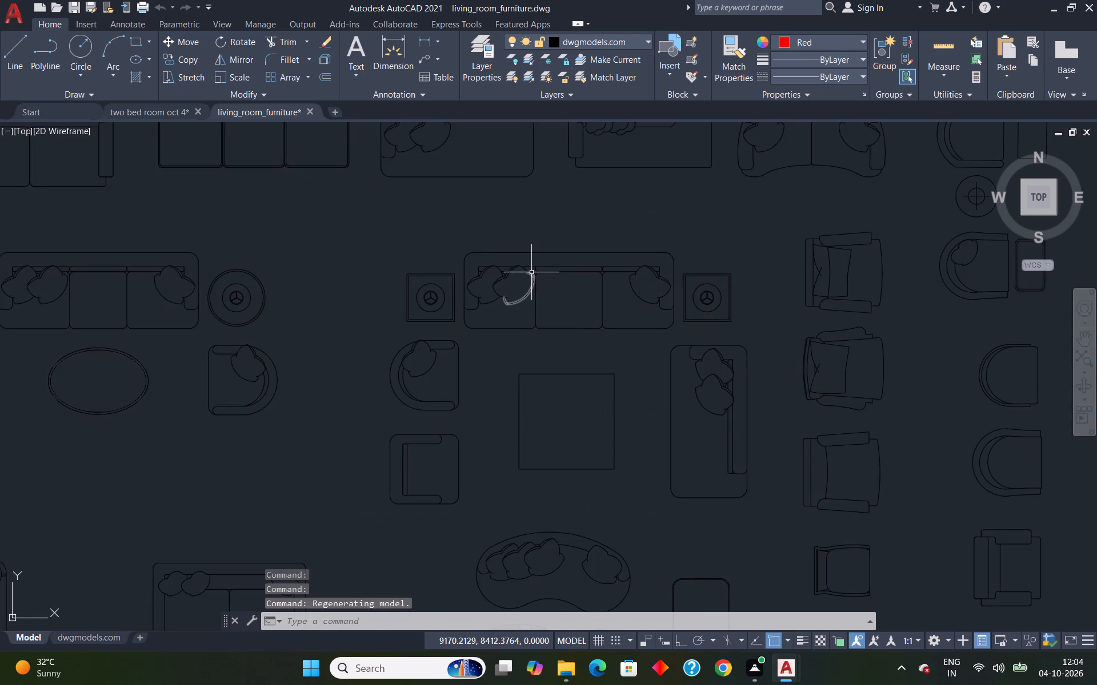
scroll(531, 272, down, 3)
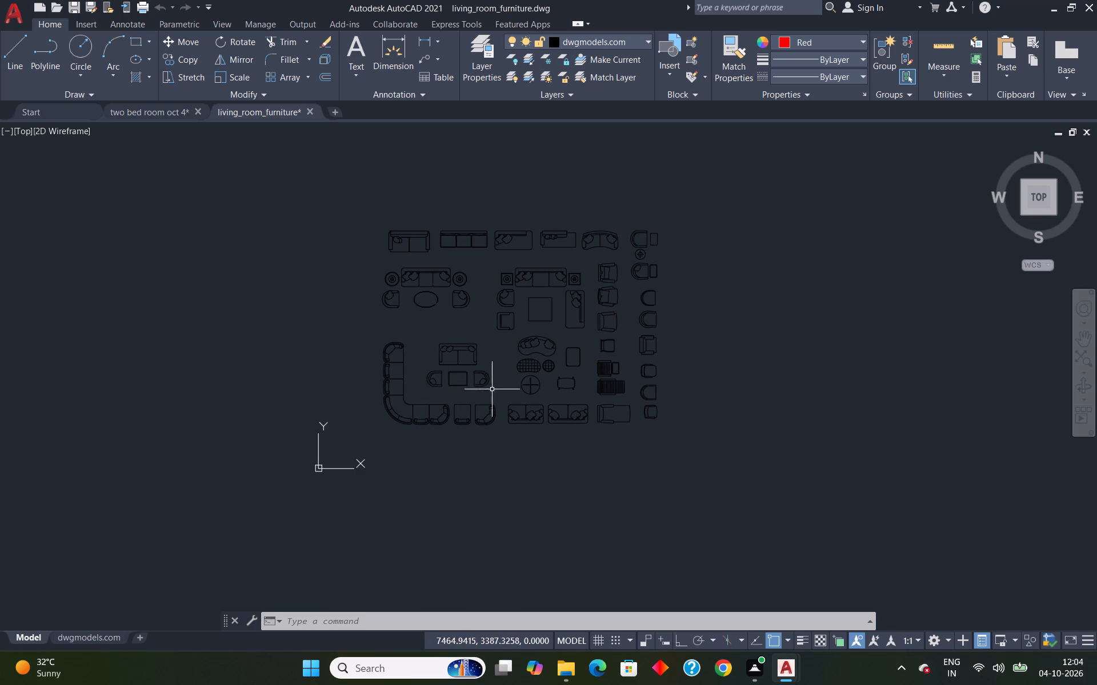
scroll(478, 373, up, 1)
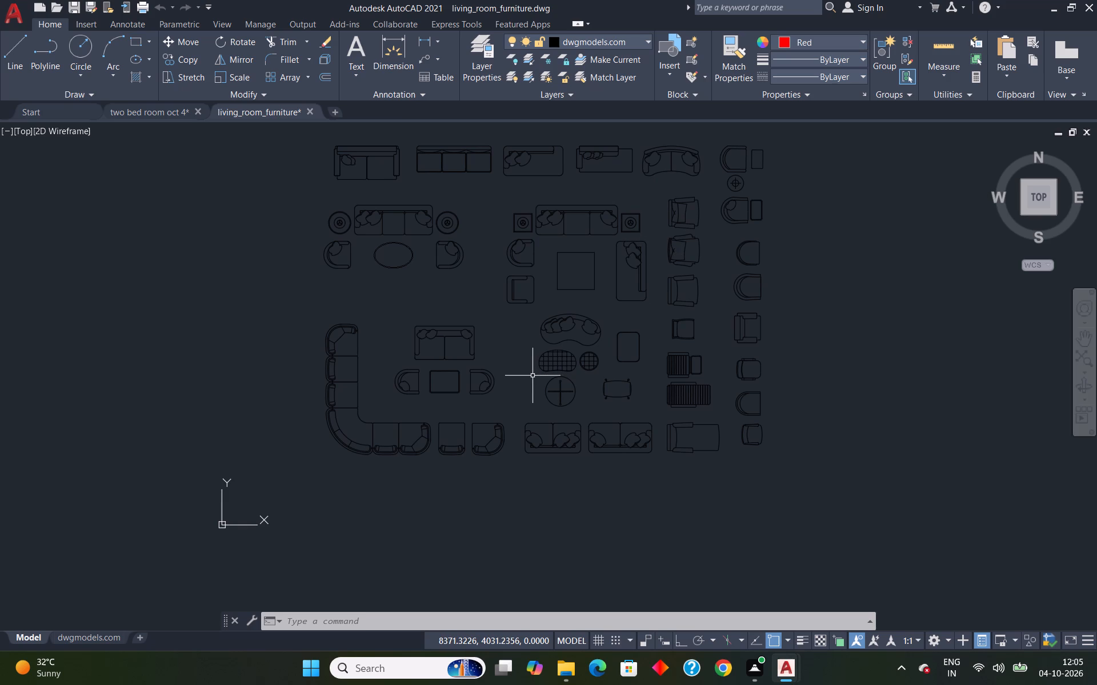
click(648, 412)
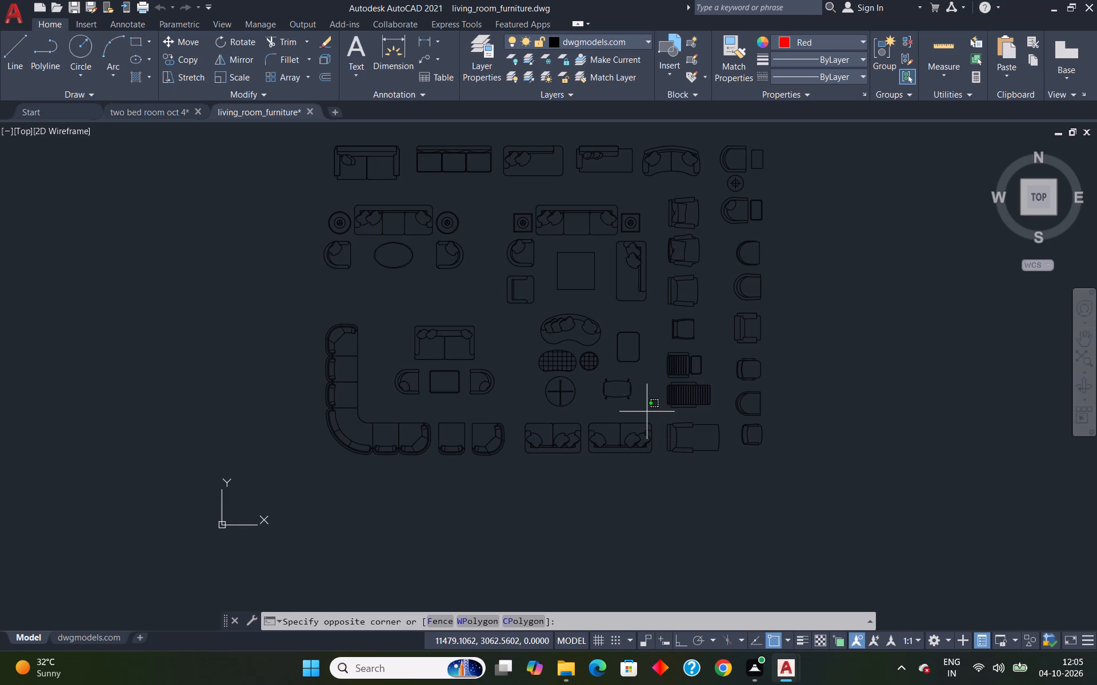
click(537, 482)
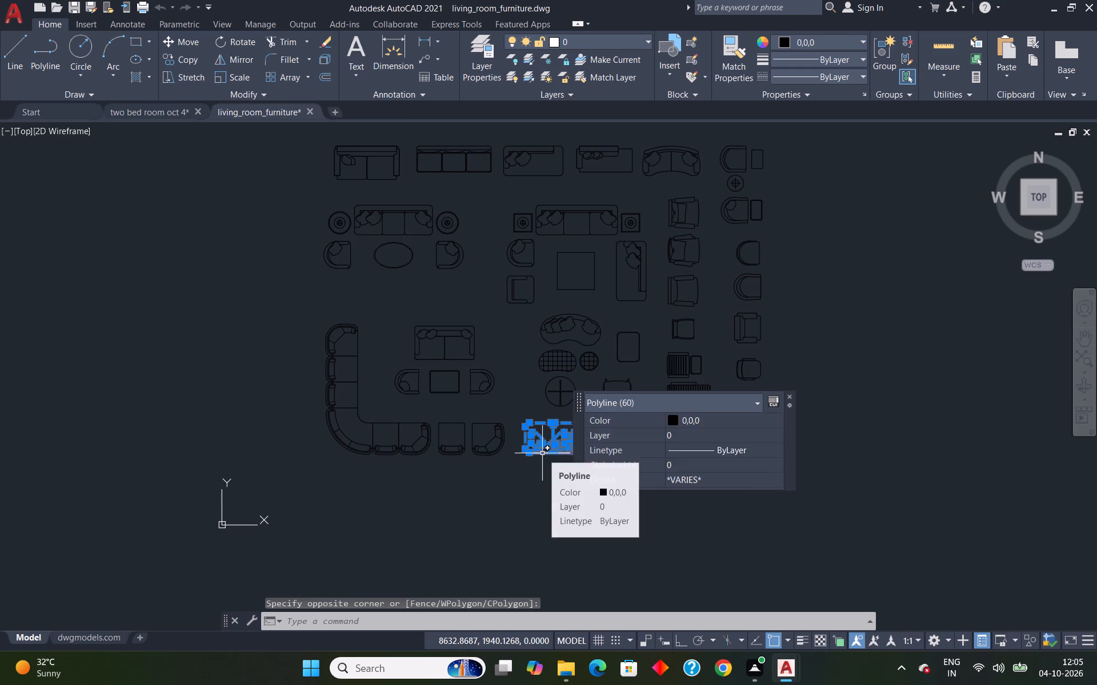
key(ctrl+c)
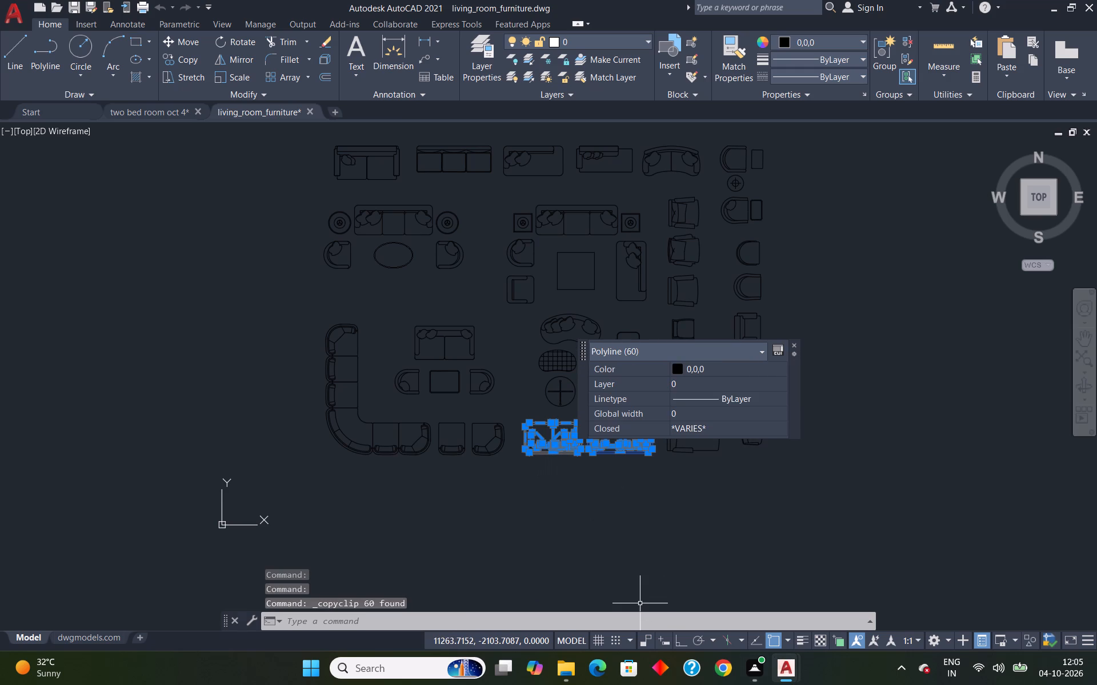
click(787, 660)
click(731, 618)
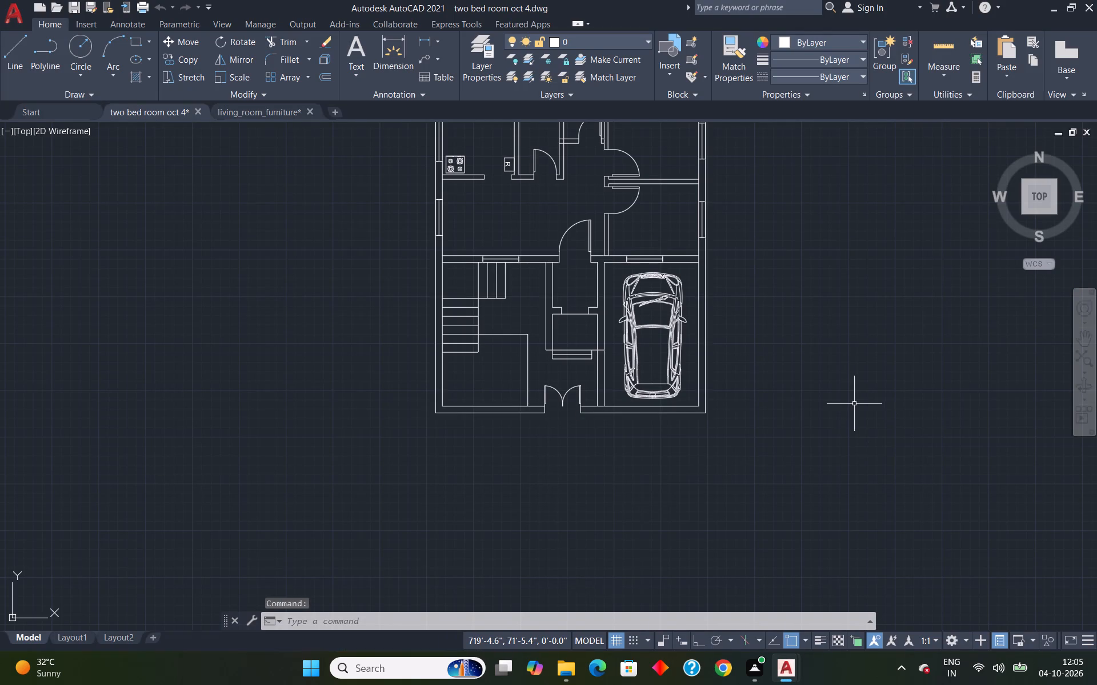
key(ctrl+v)
scroll(854, 405, down, 4)
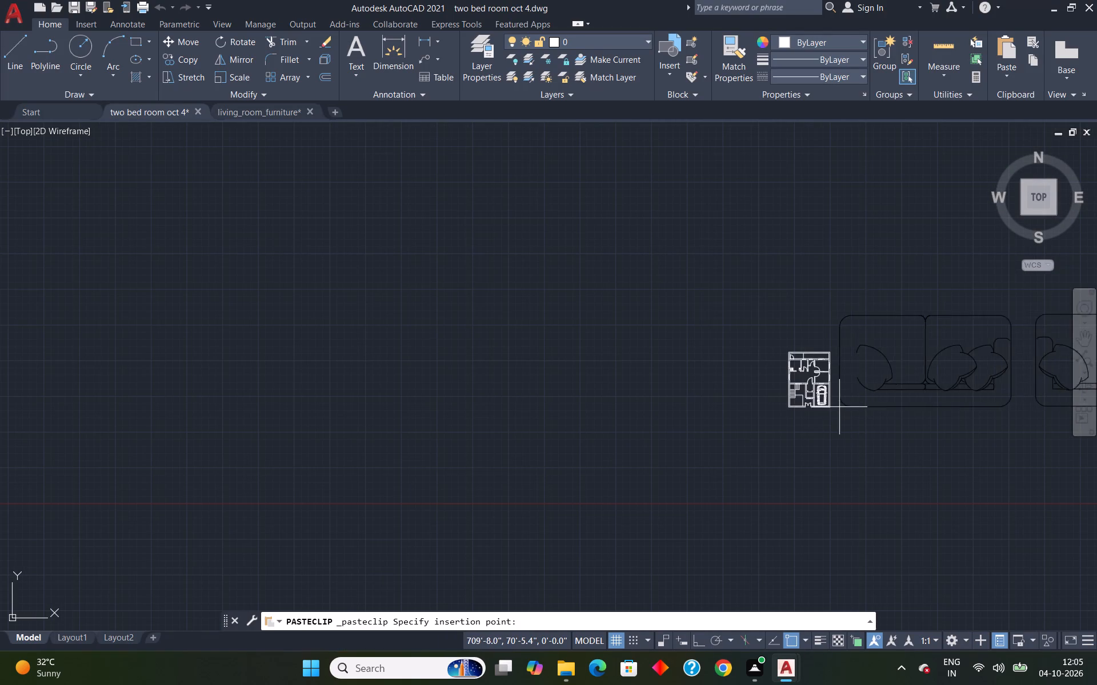
click(576, 293)
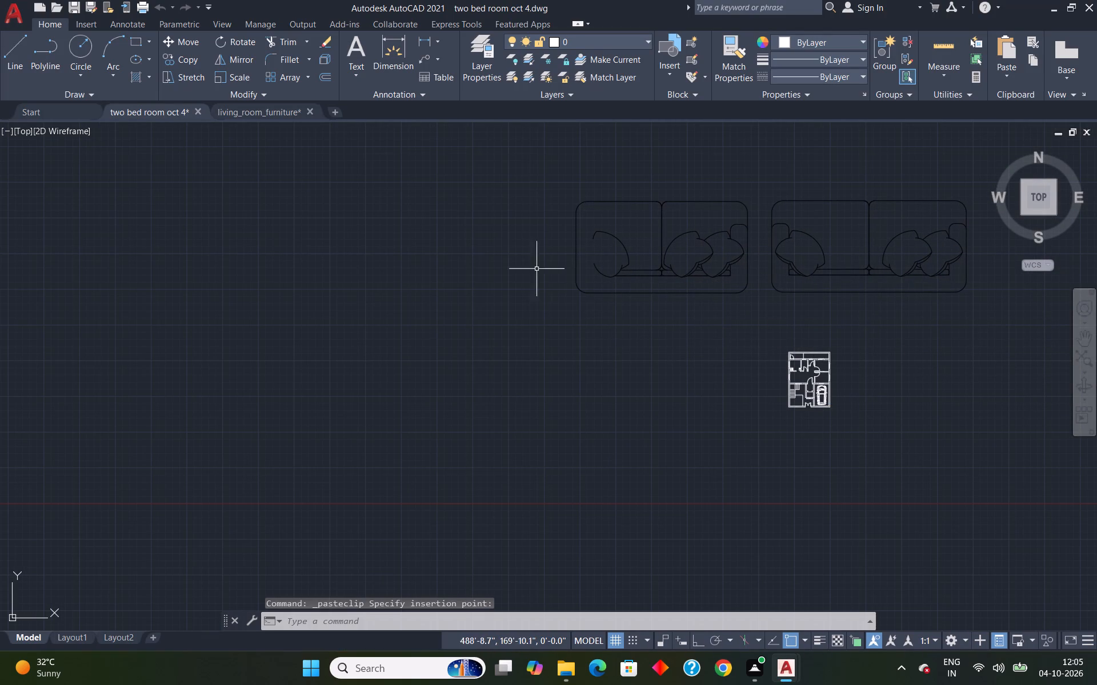
Set the colour of both pasted sofas to ByLayer.
click(548, 164)
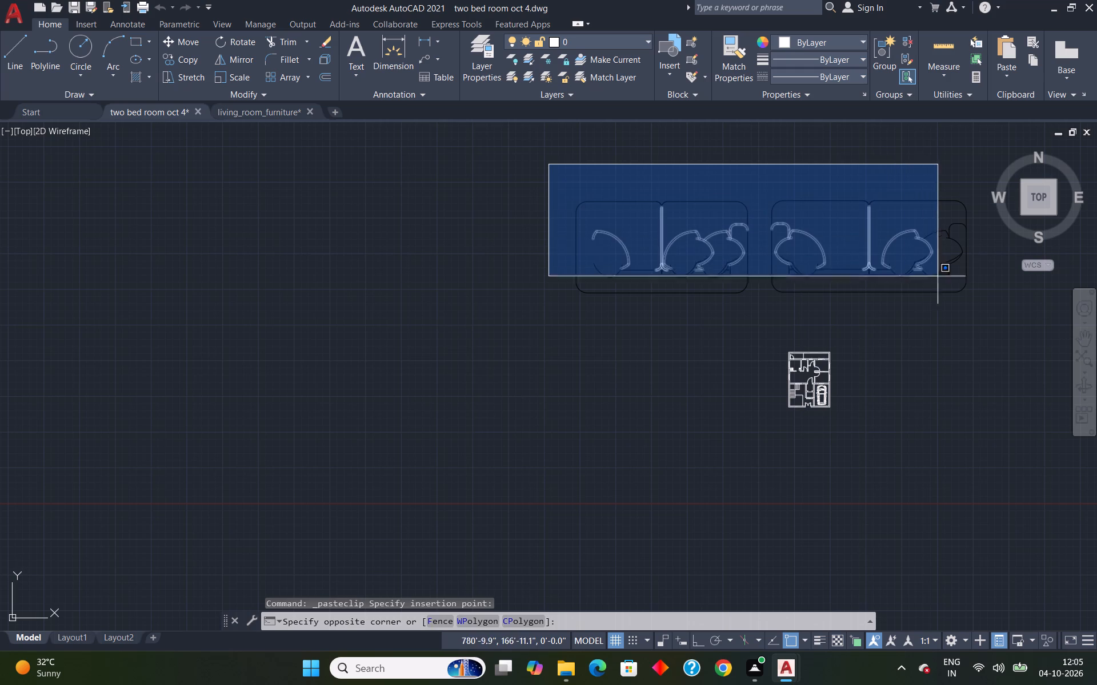
click(984, 315)
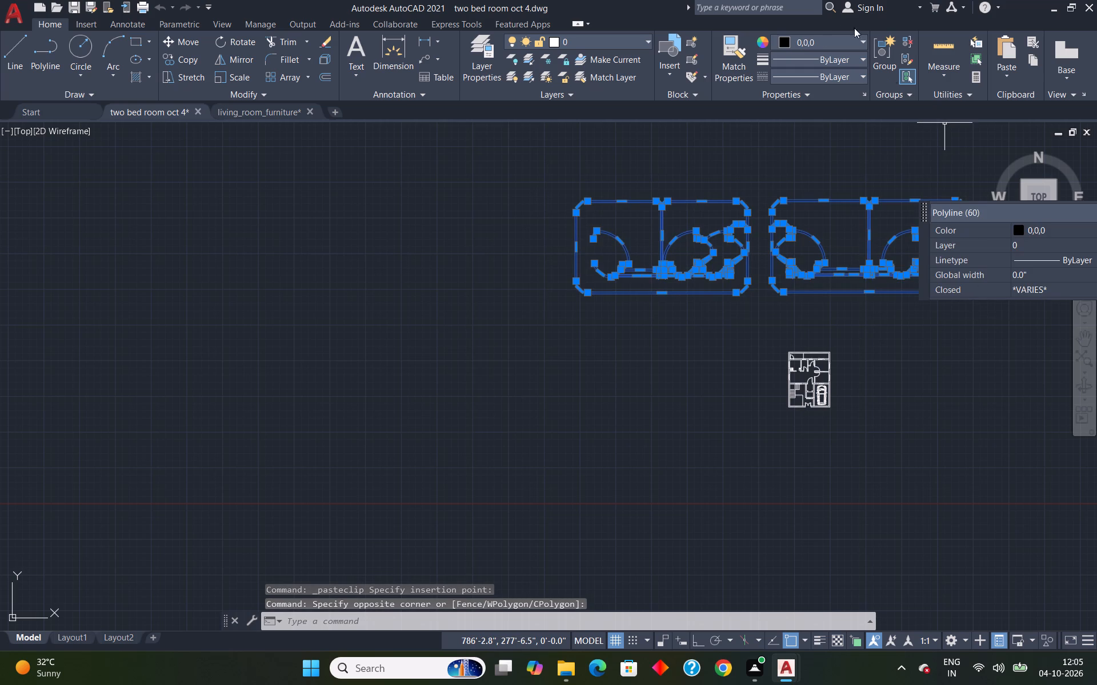
click(777, 38)
click(780, 57)
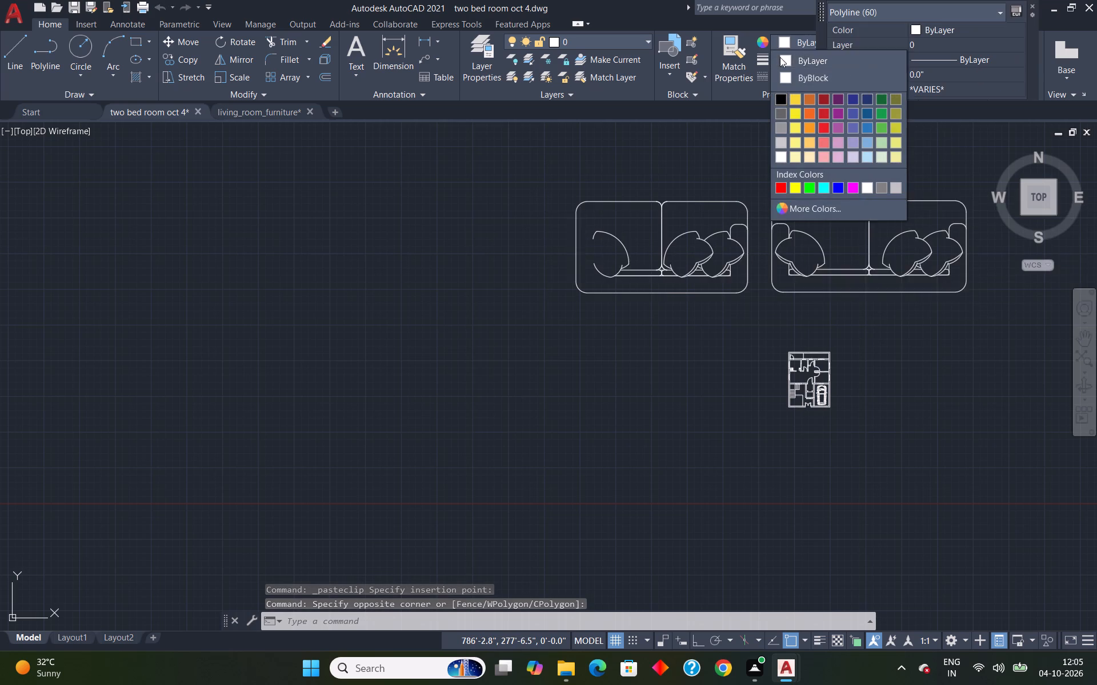
Shrink both pasted sofas freehand with Scale from the eastern sofa's northwest corner until the pair is narrower than the house.
text(SC)
key(Return)
click(780, 207)
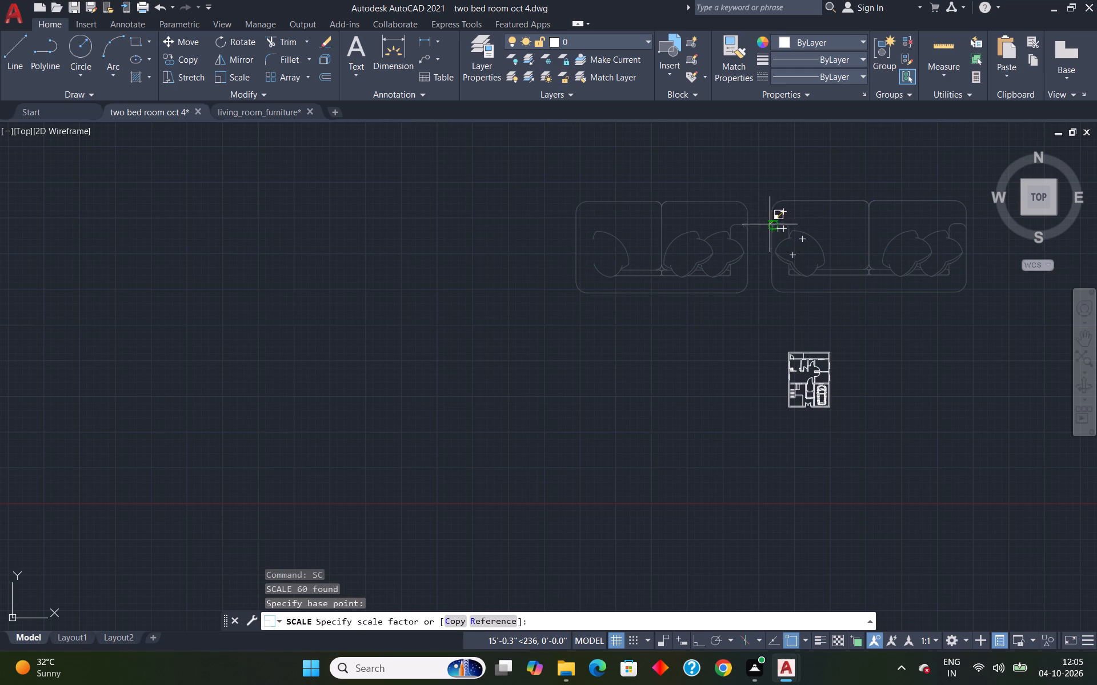
click(768, 219)
scroll(790, 207, up, 3)
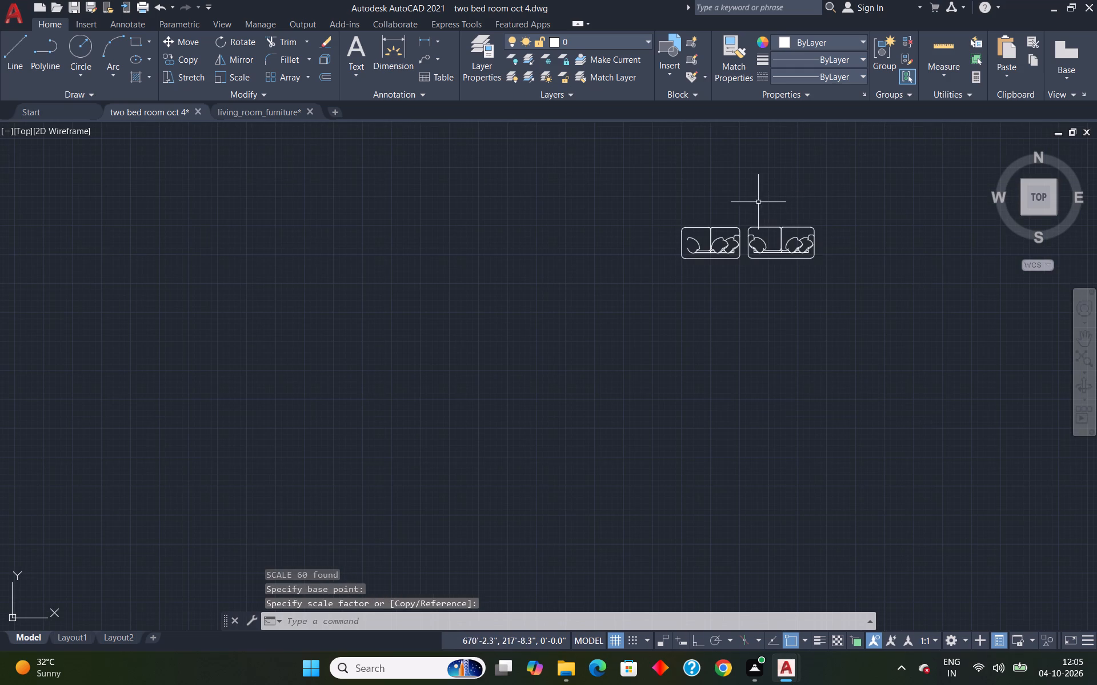
Move both pasted sofas from north of the house to the open space west of it.
drag(664, 192, 671, 193)
click(844, 288)
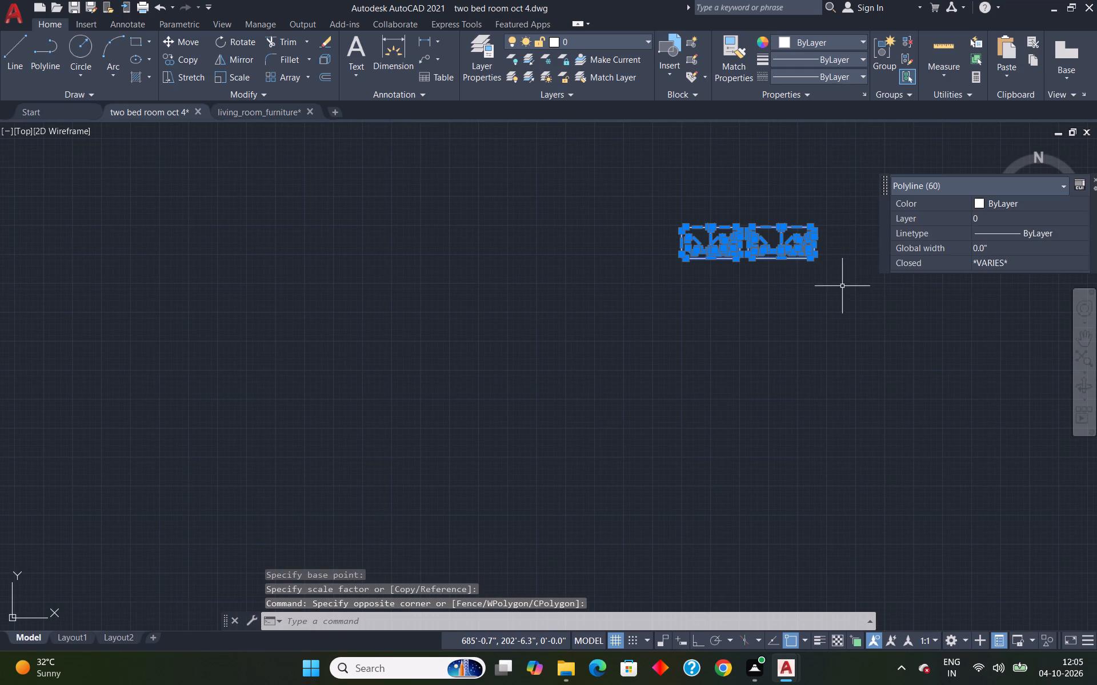
key(m)
key(Return)
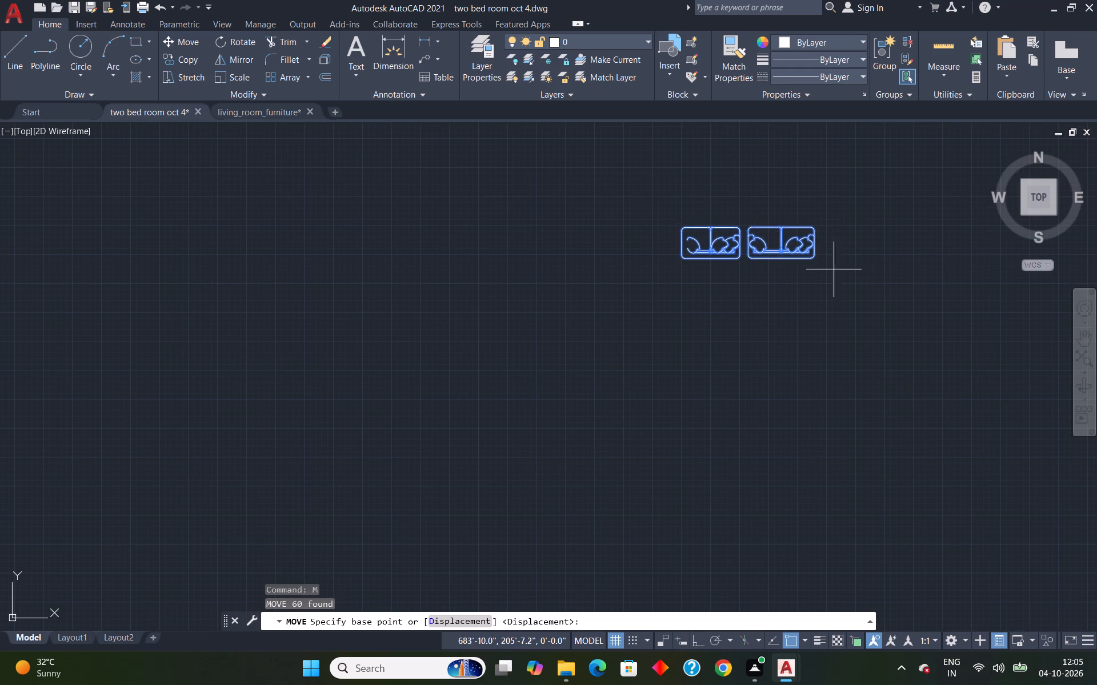
click(751, 253)
scroll(750, 293, down, 5)
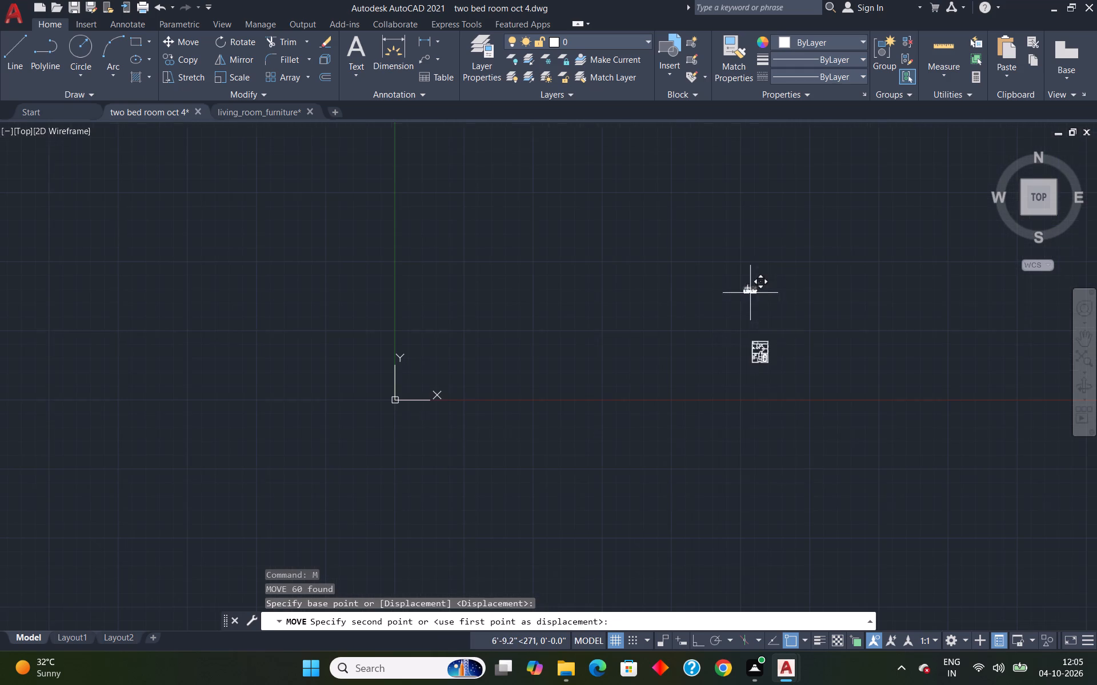
scroll(758, 354, up, 6)
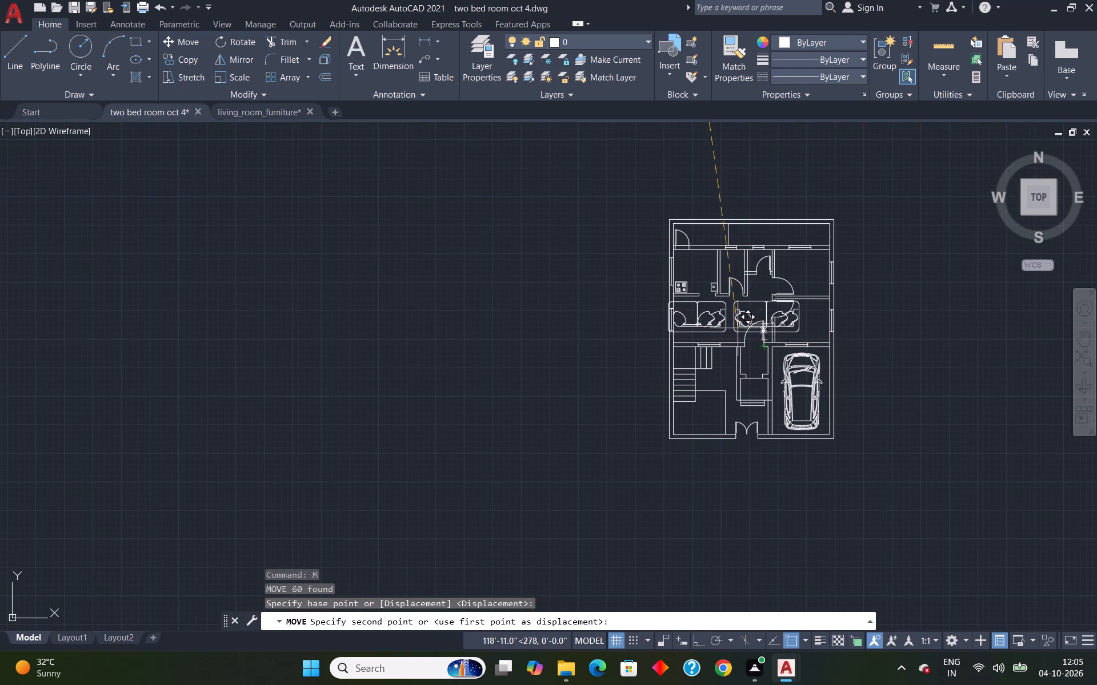
click(511, 250)
Shrink both sofas freehand with Scale from the eastern sofa's west edge until the pair spans about a third of the house's width.
drag(394, 182, 459, 194)
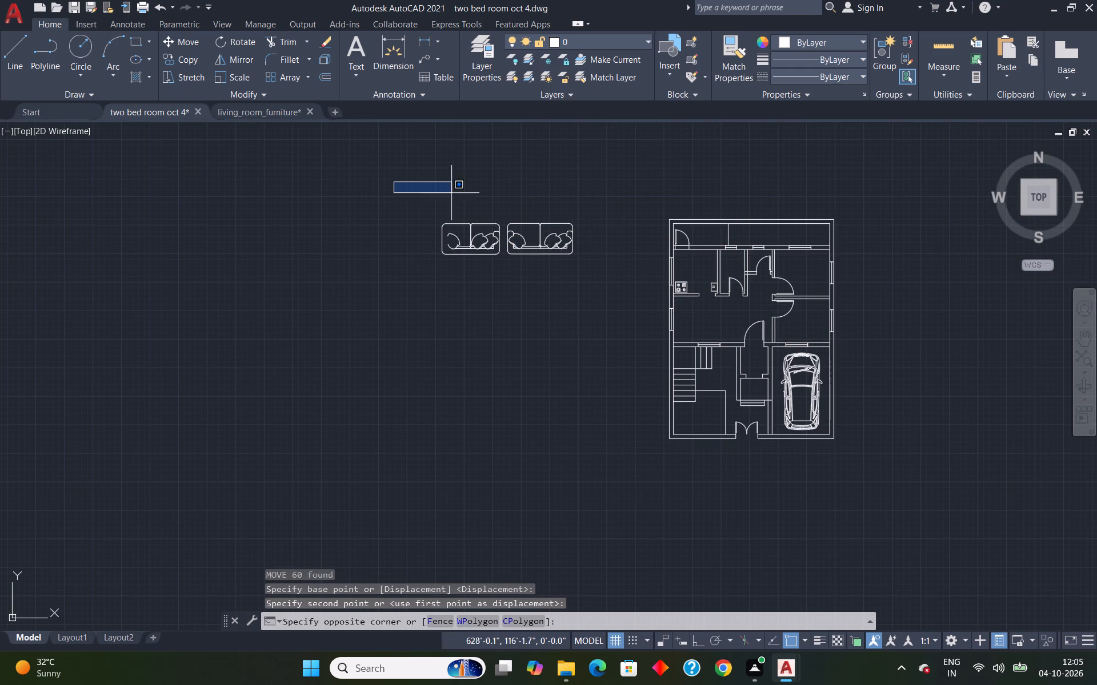
drag(459, 194, 467, 194)
click(608, 293)
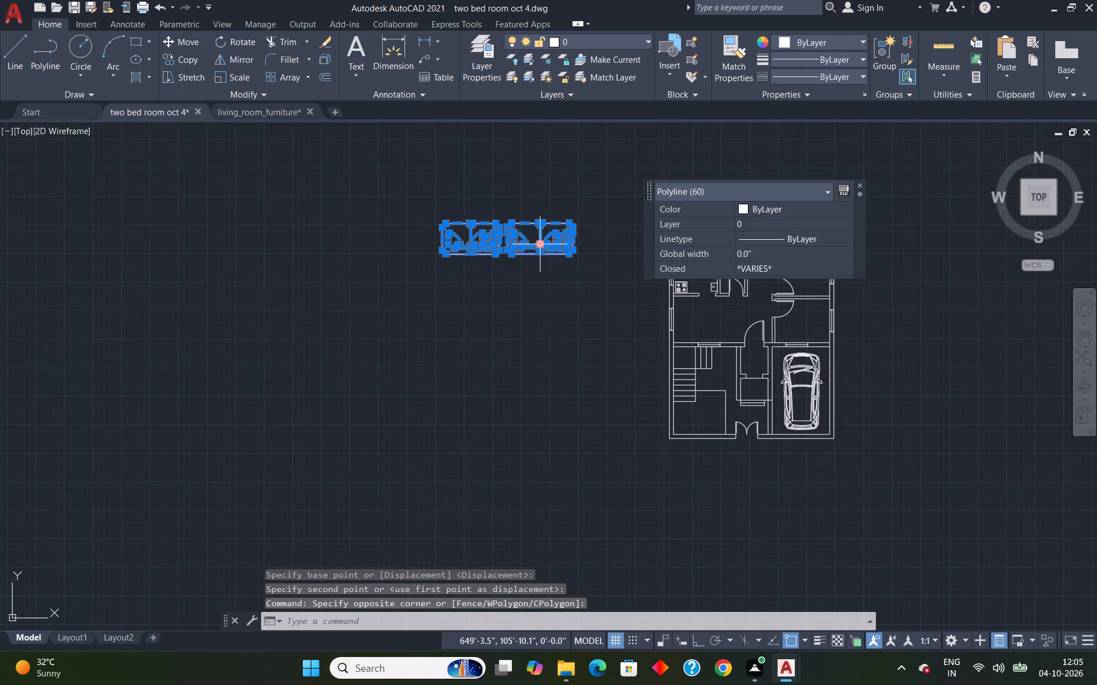
text(SC)
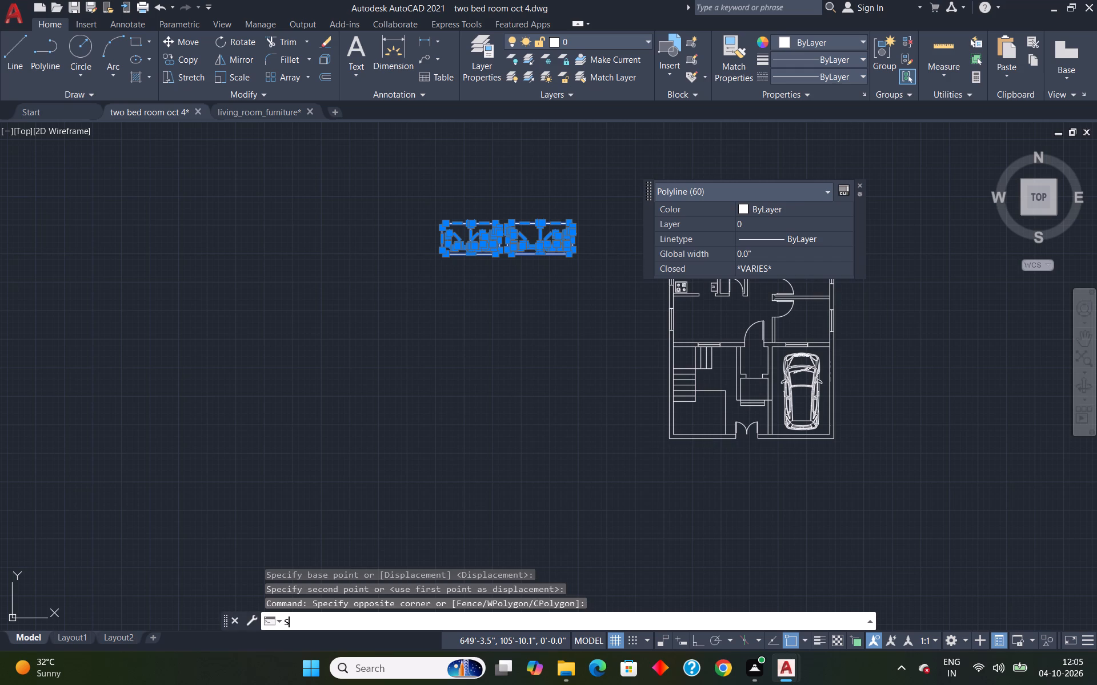
key(Return)
click(506, 244)
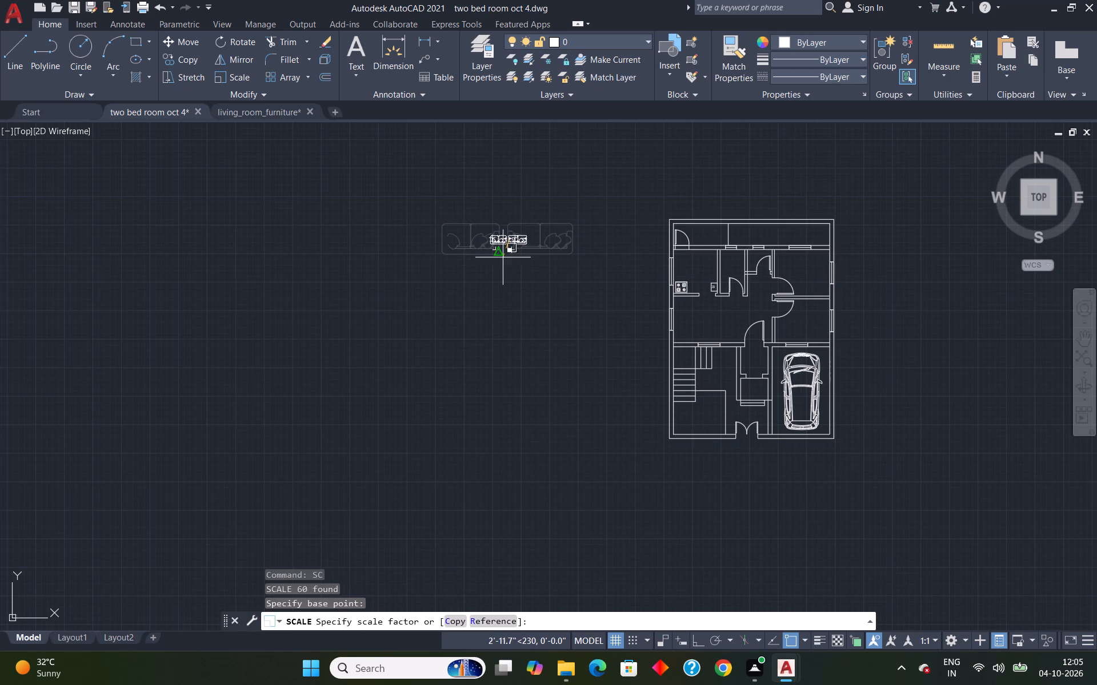
click(502, 263)
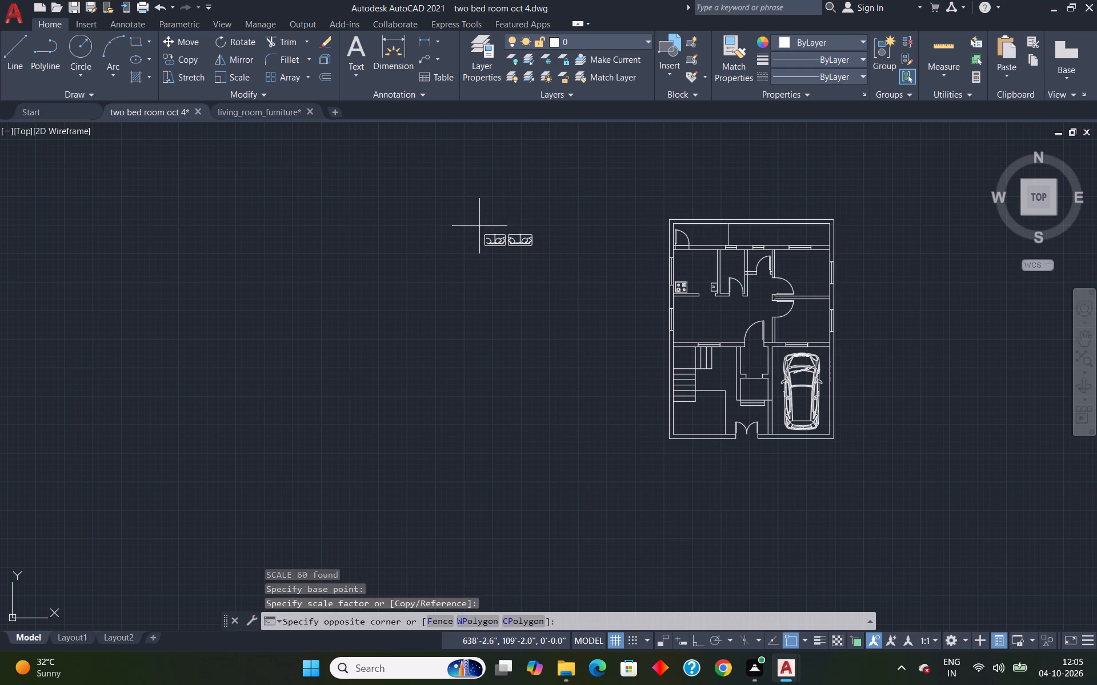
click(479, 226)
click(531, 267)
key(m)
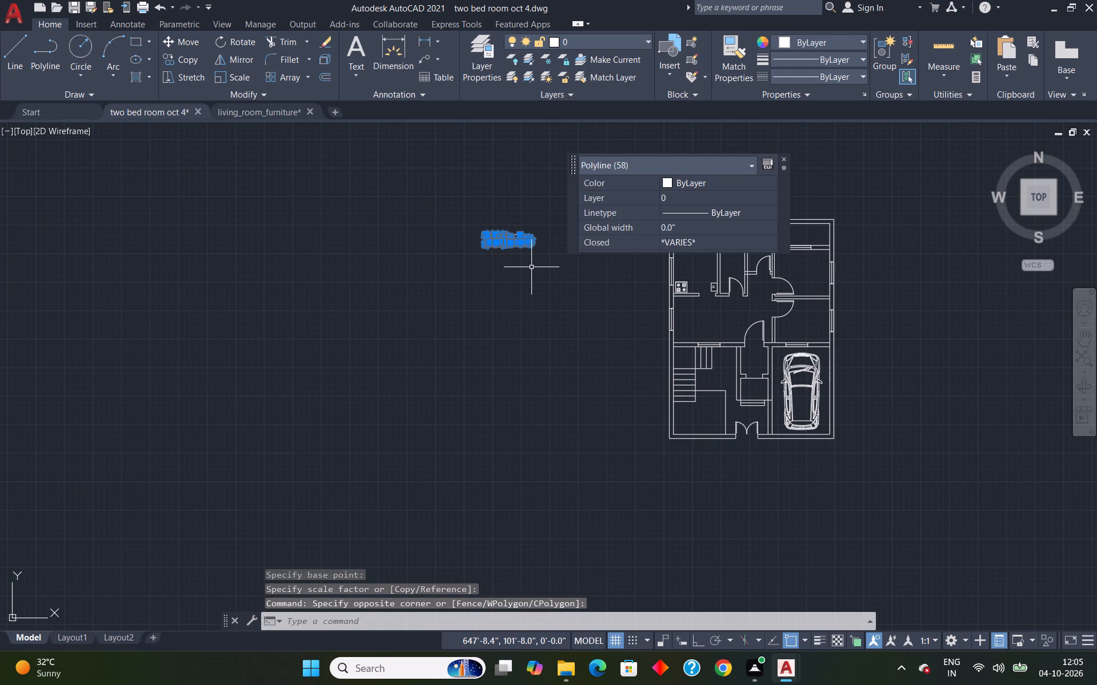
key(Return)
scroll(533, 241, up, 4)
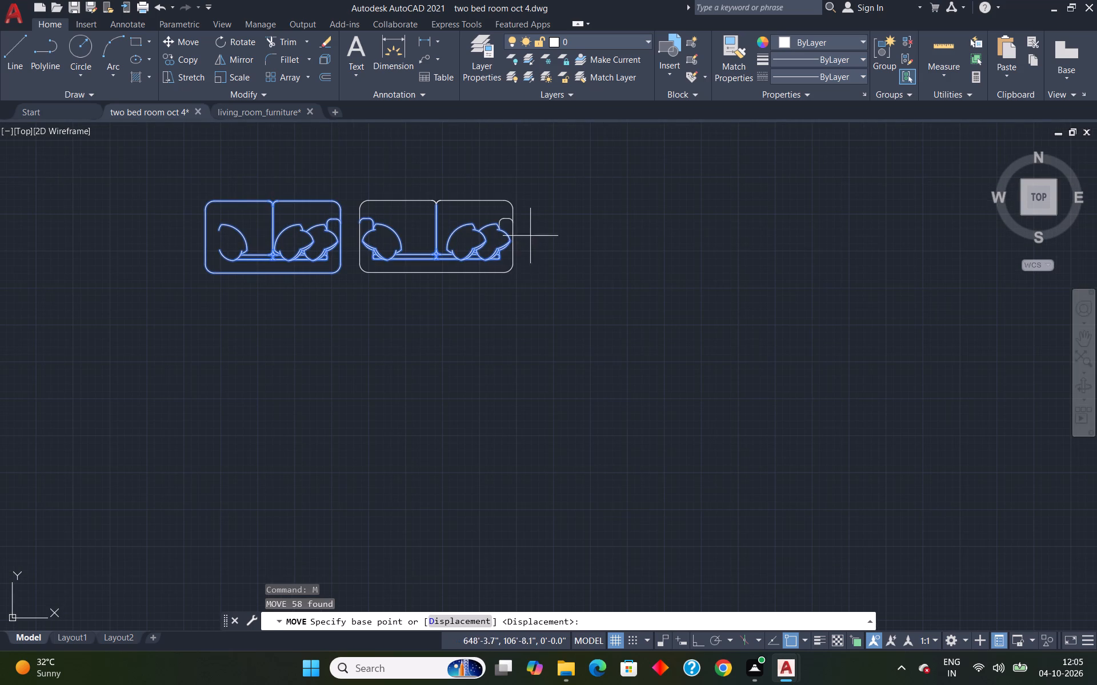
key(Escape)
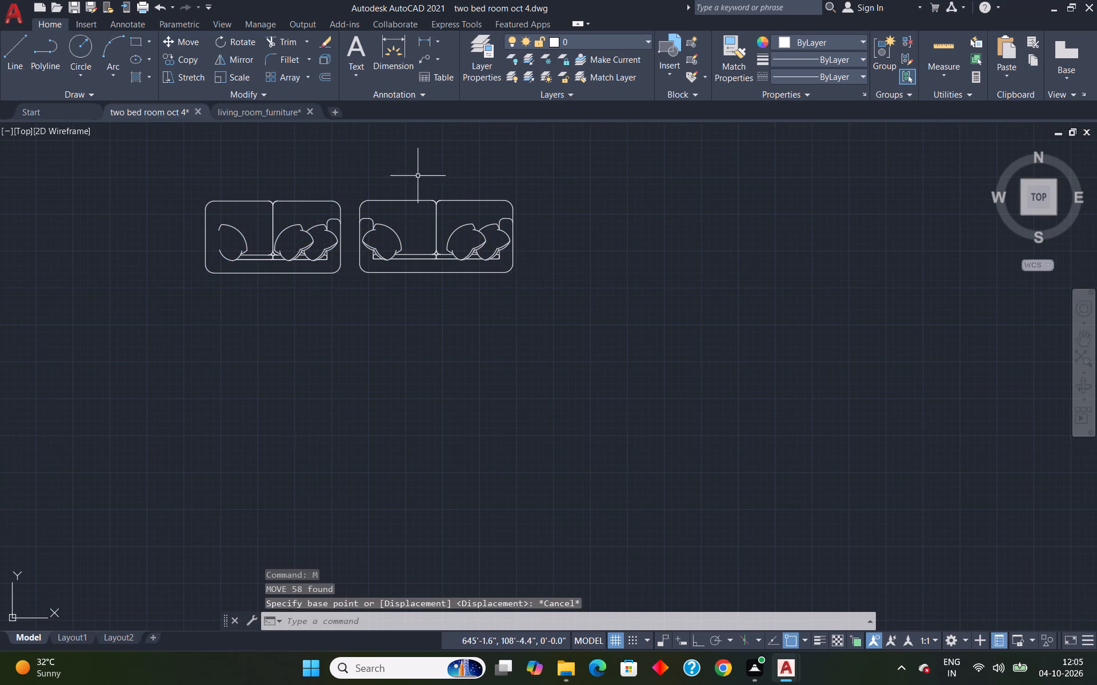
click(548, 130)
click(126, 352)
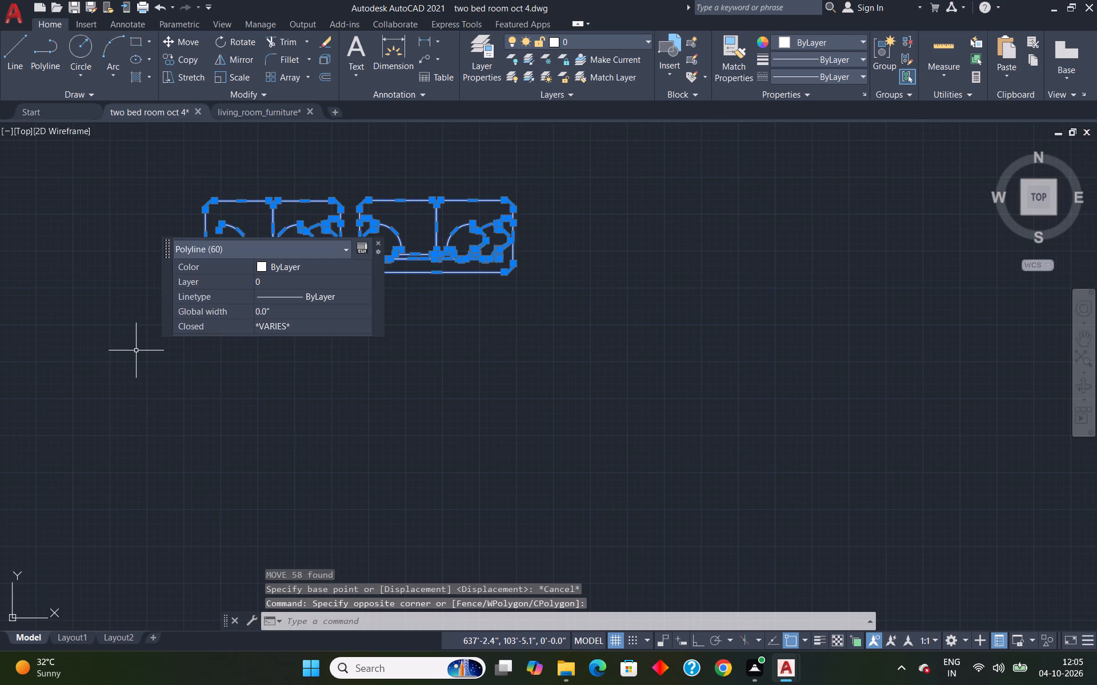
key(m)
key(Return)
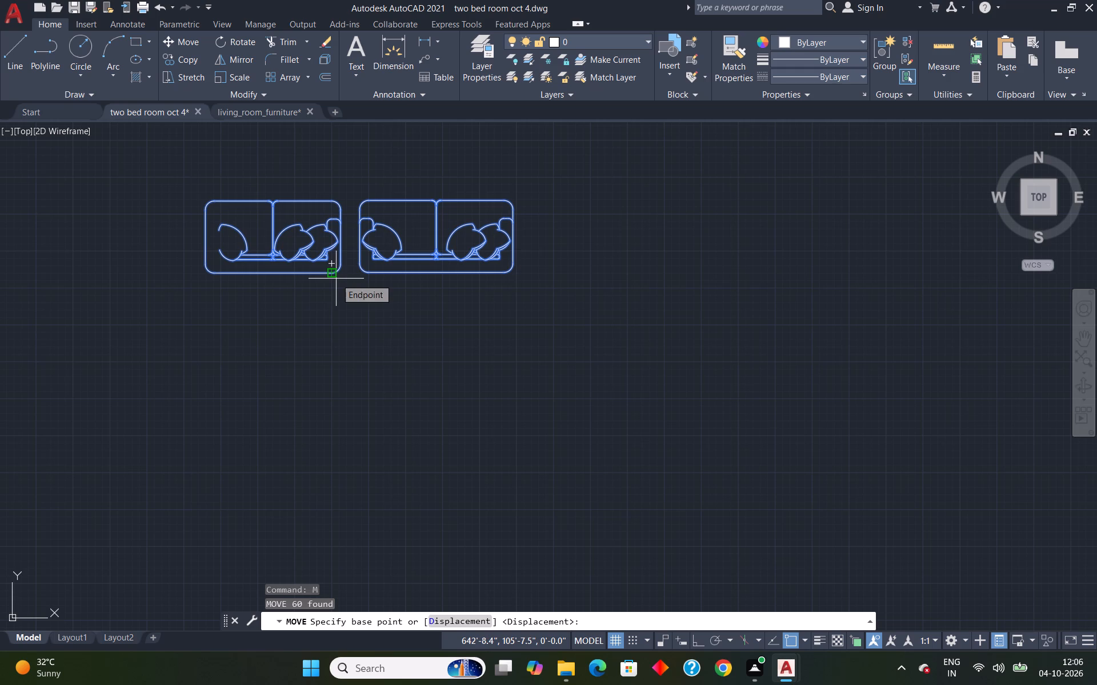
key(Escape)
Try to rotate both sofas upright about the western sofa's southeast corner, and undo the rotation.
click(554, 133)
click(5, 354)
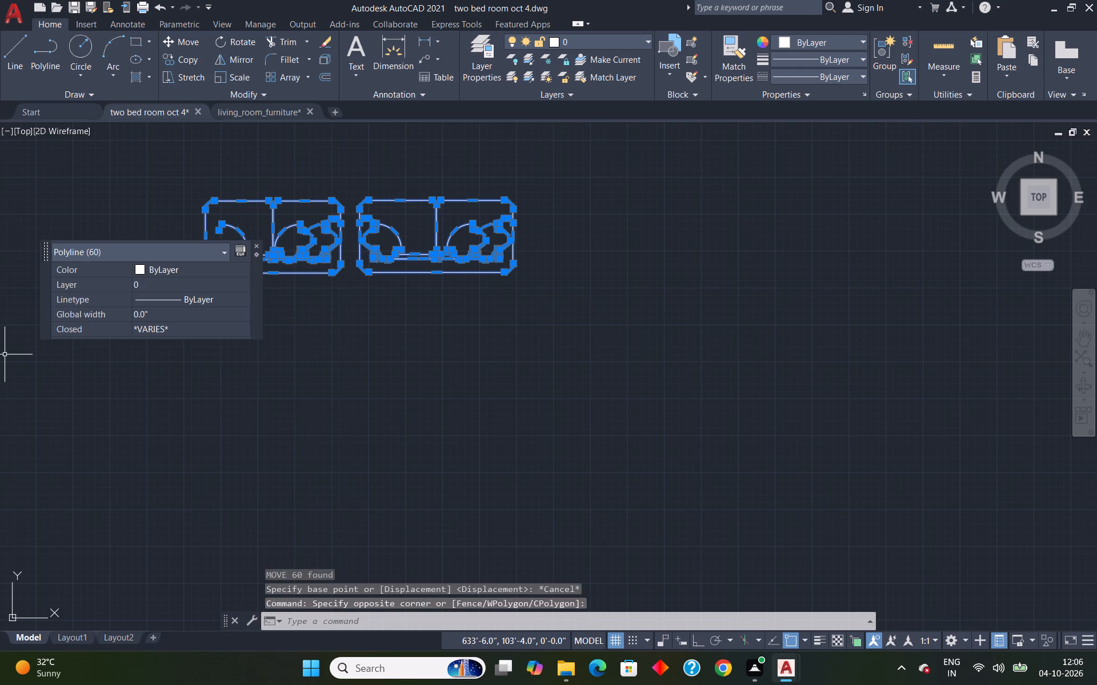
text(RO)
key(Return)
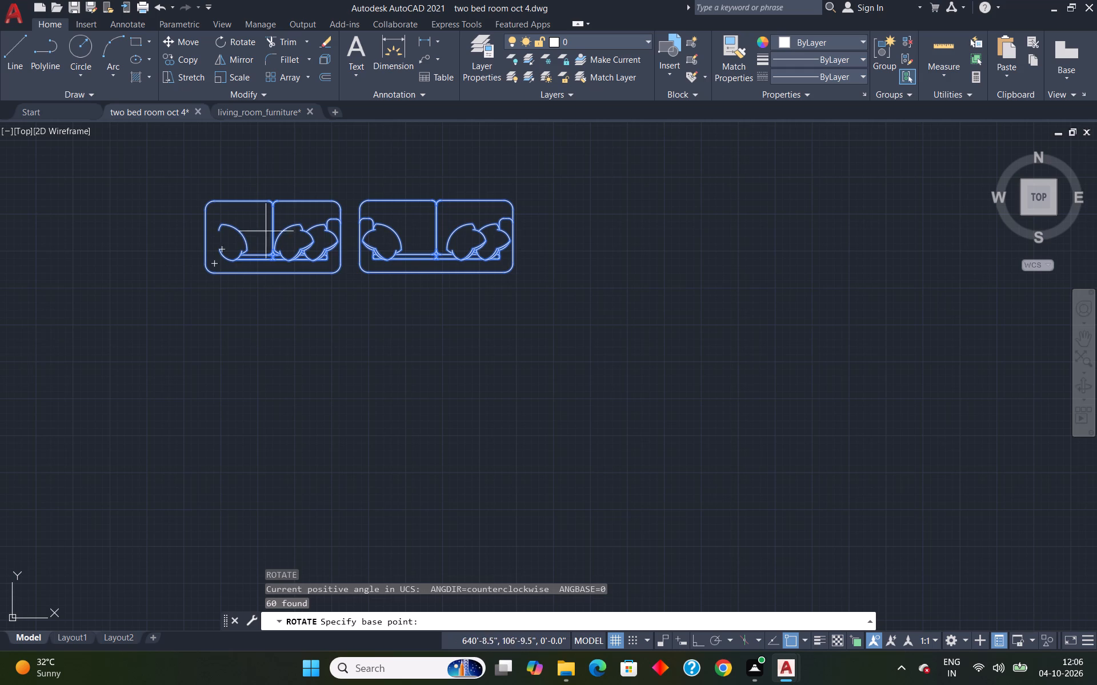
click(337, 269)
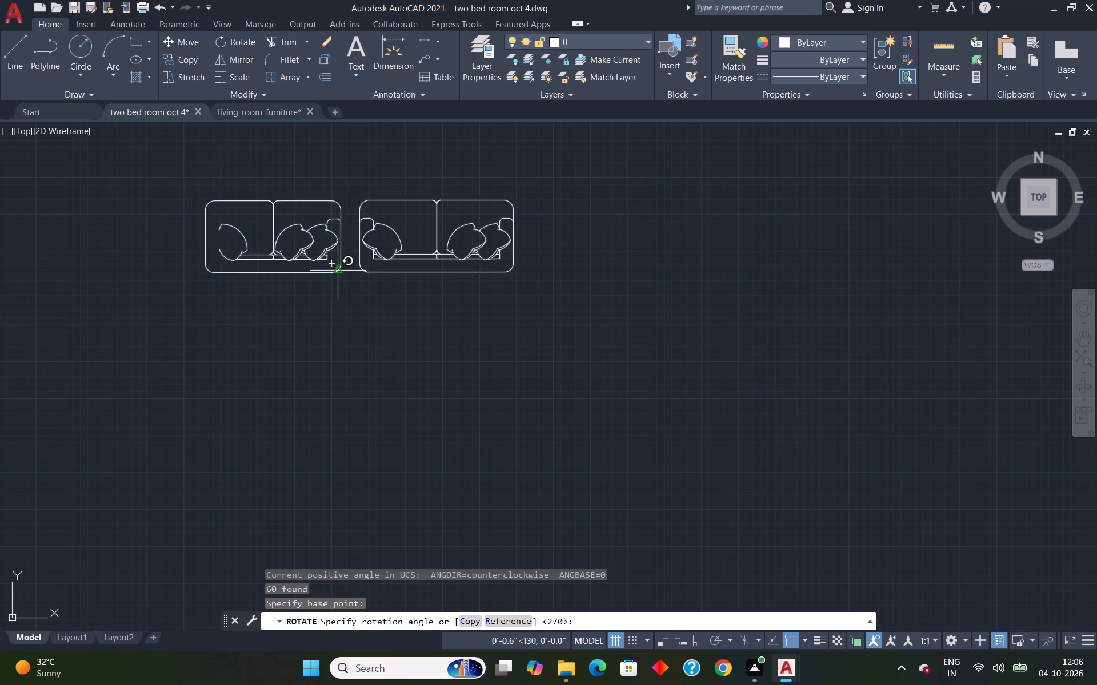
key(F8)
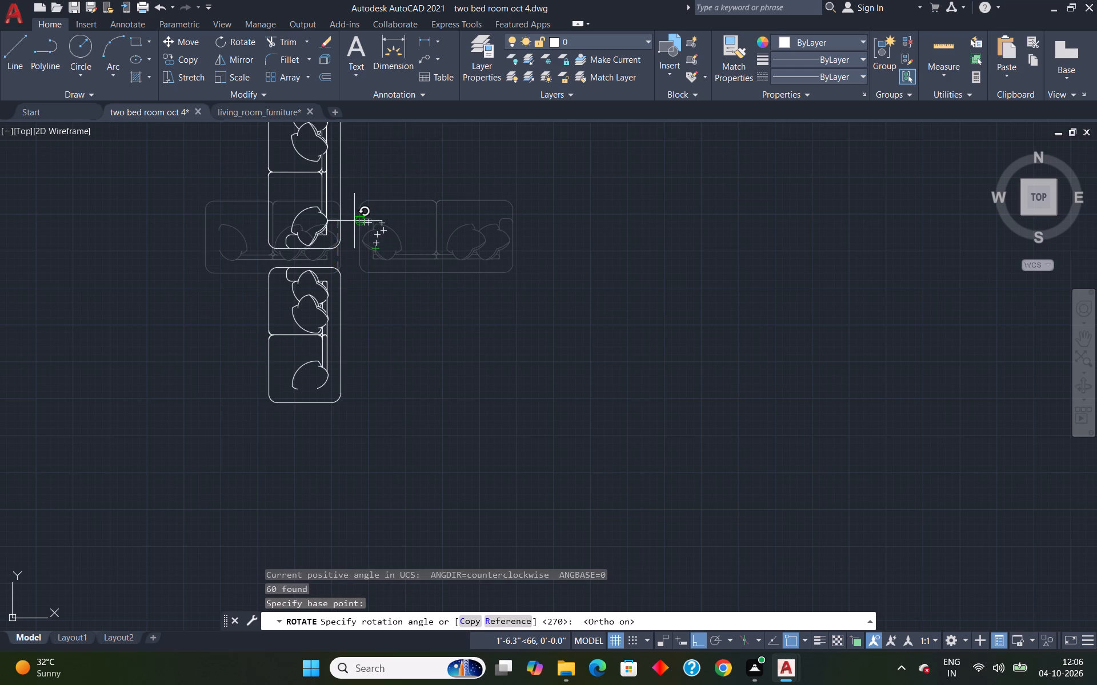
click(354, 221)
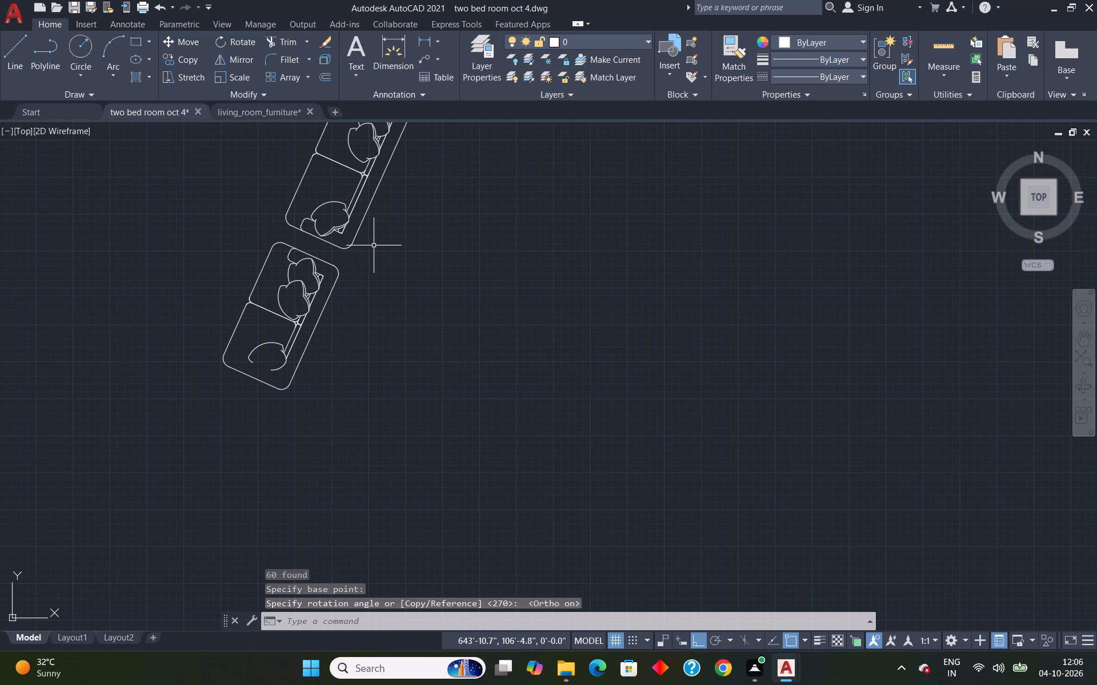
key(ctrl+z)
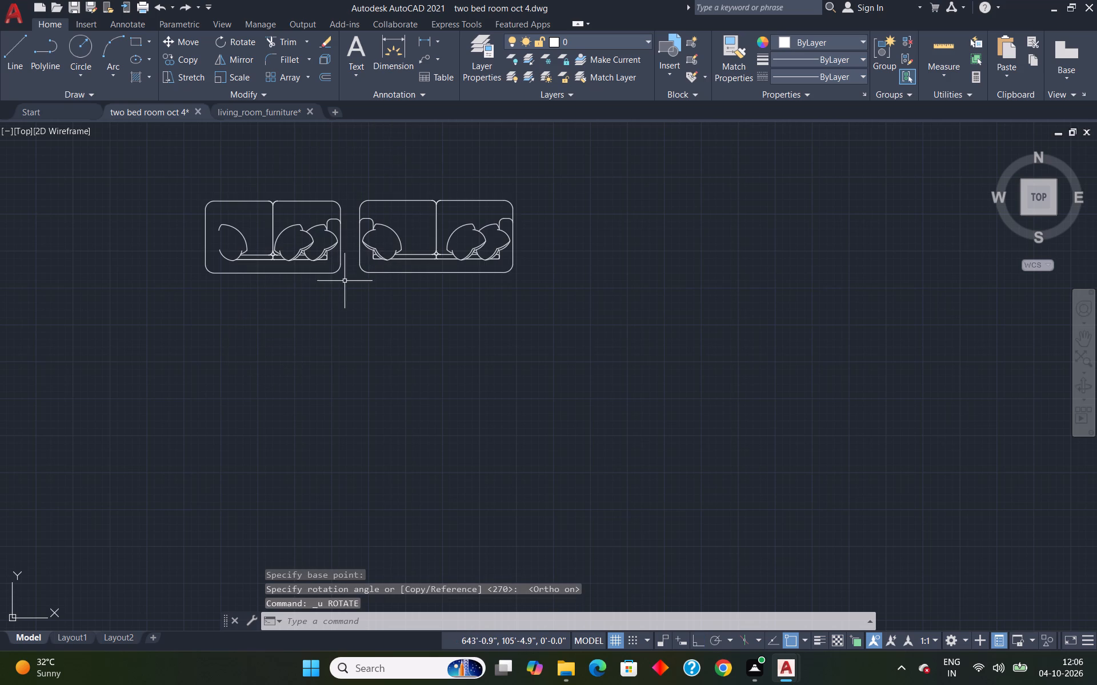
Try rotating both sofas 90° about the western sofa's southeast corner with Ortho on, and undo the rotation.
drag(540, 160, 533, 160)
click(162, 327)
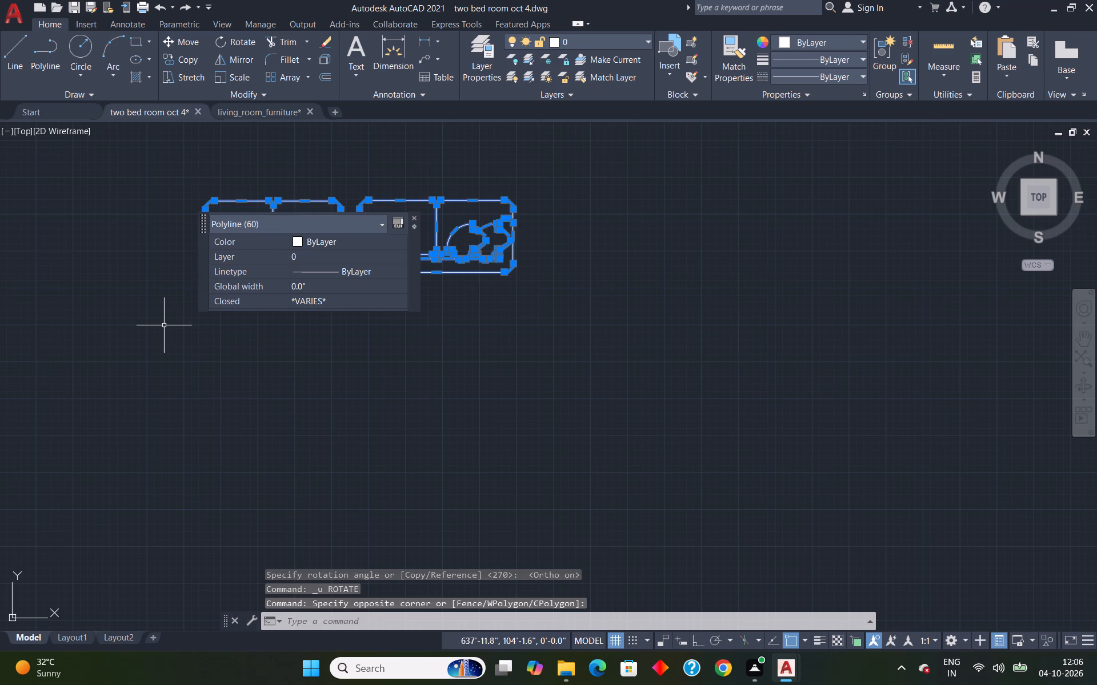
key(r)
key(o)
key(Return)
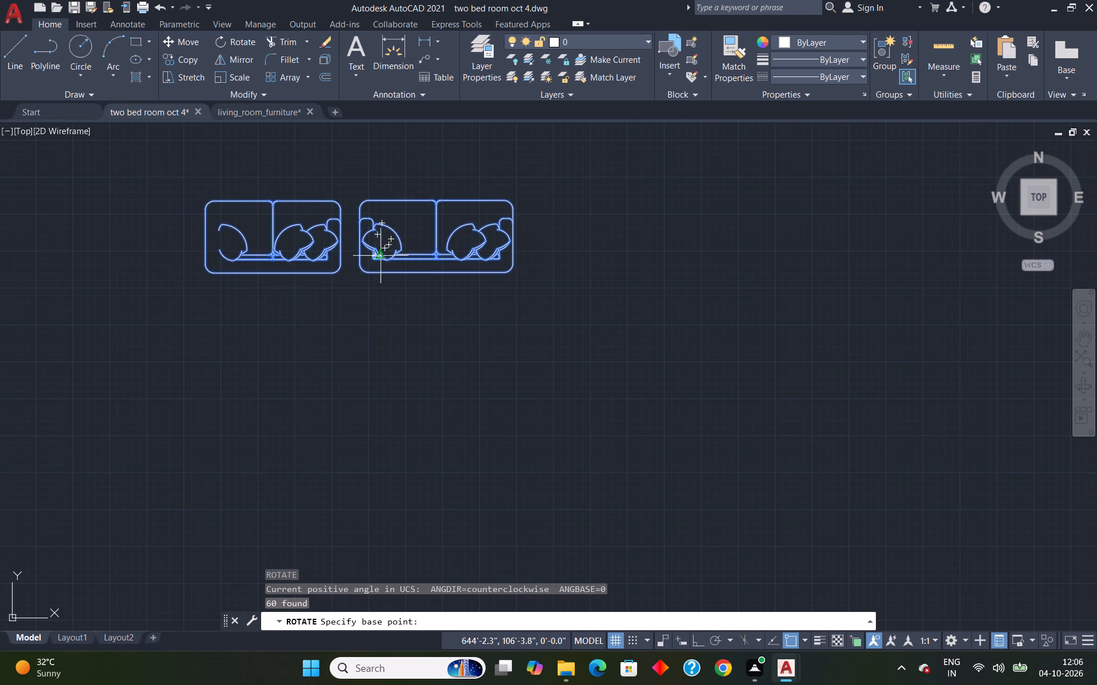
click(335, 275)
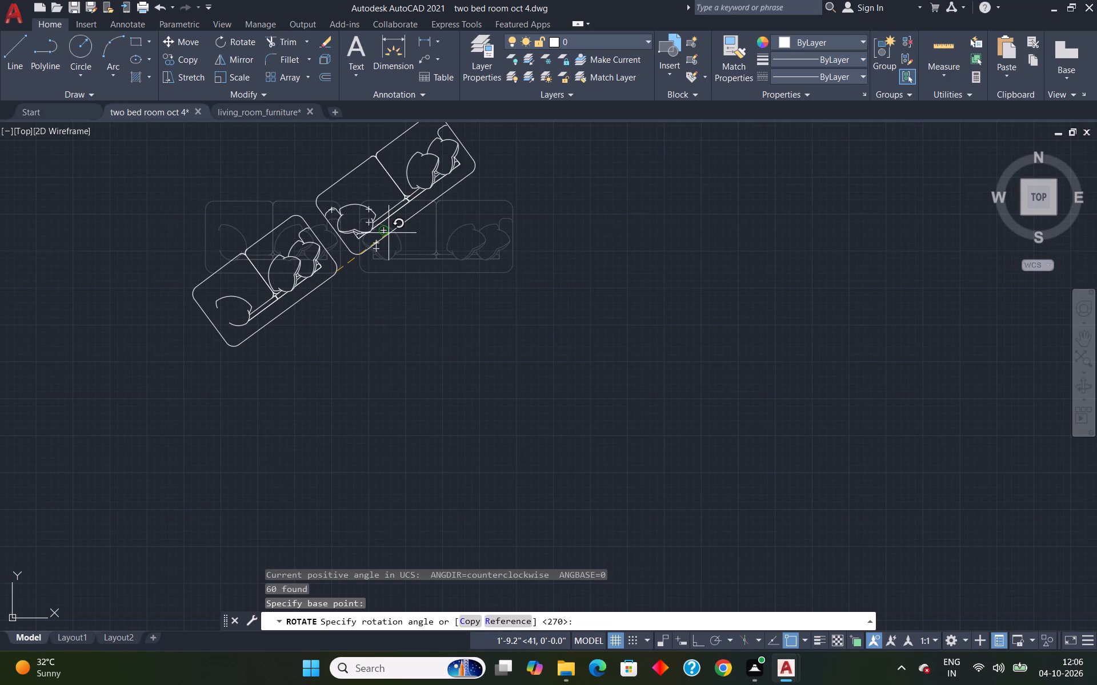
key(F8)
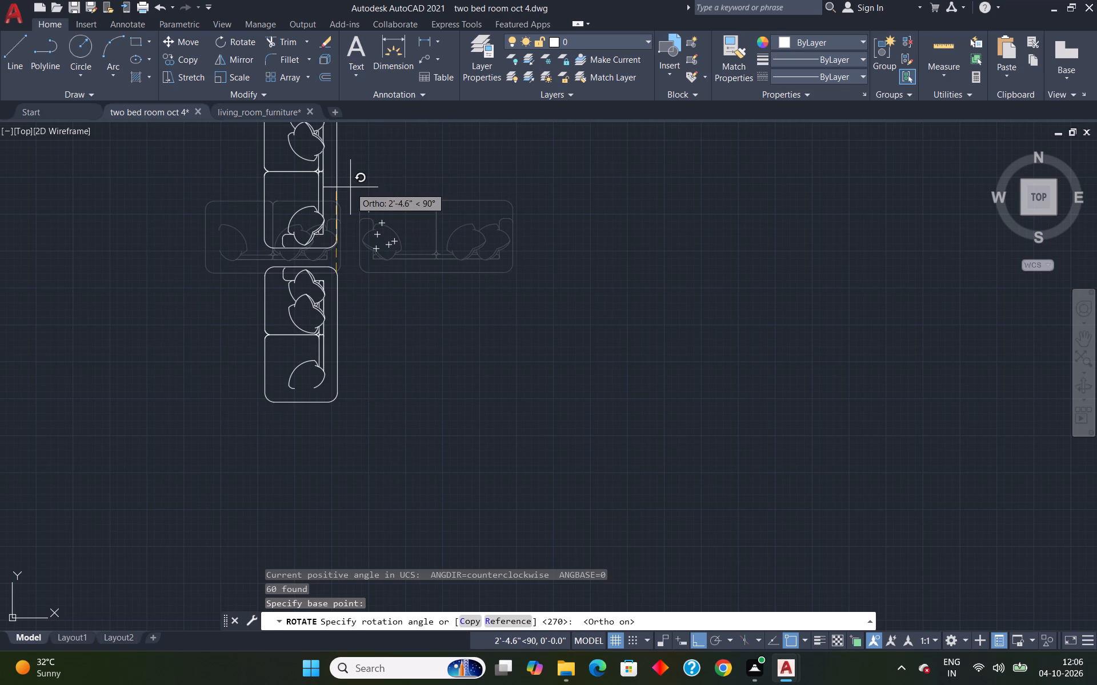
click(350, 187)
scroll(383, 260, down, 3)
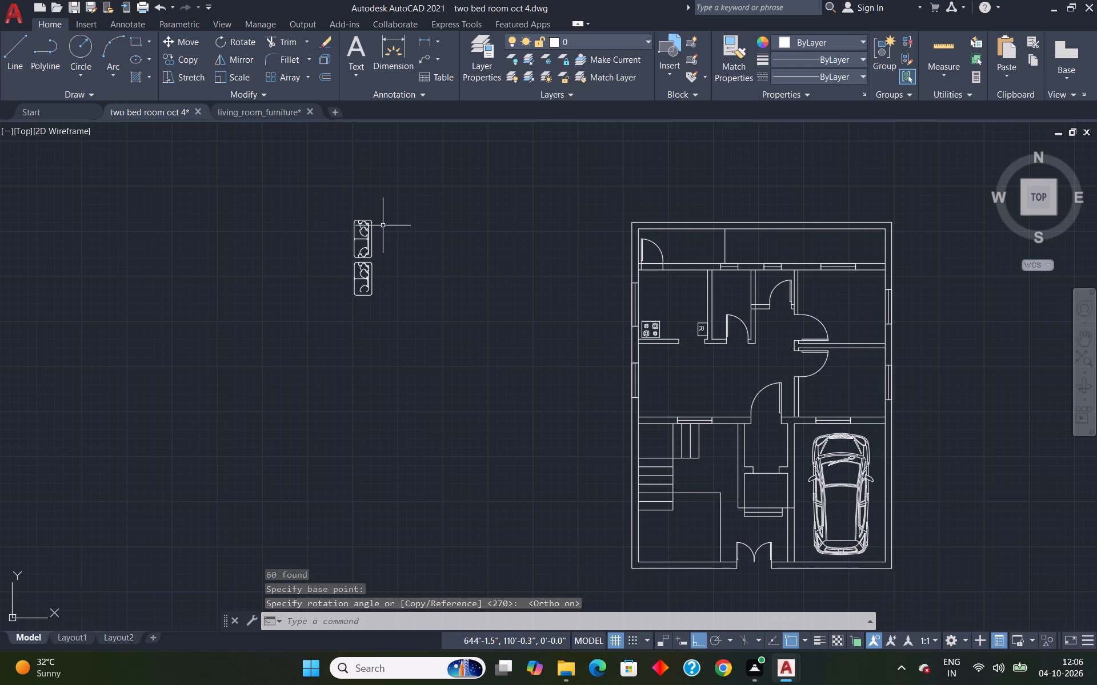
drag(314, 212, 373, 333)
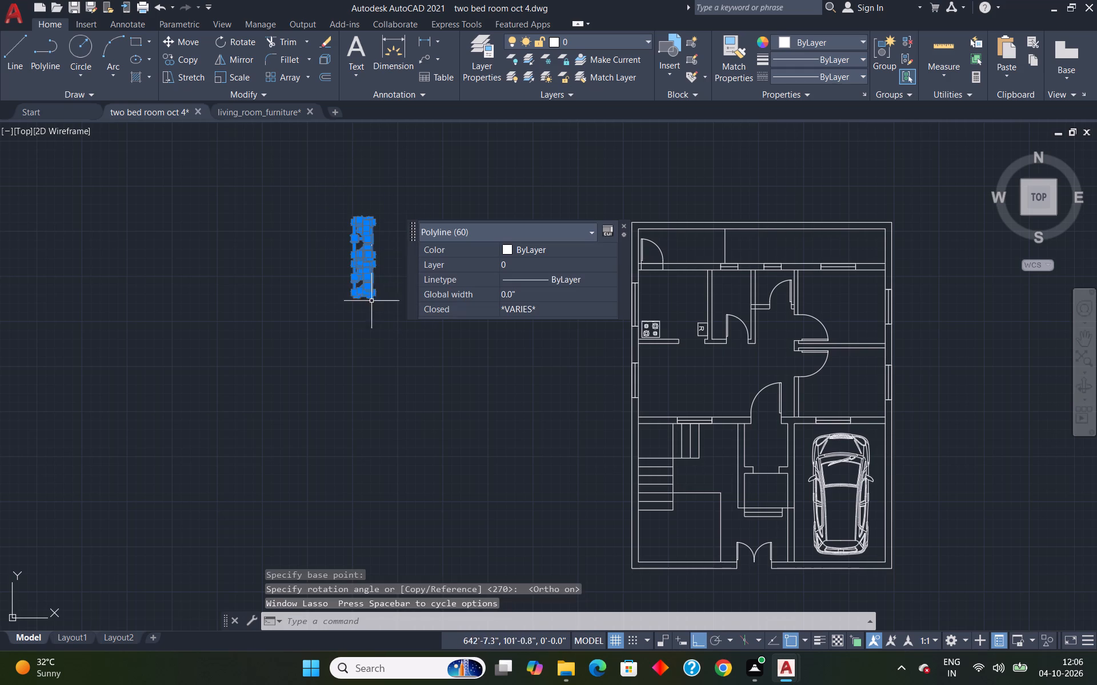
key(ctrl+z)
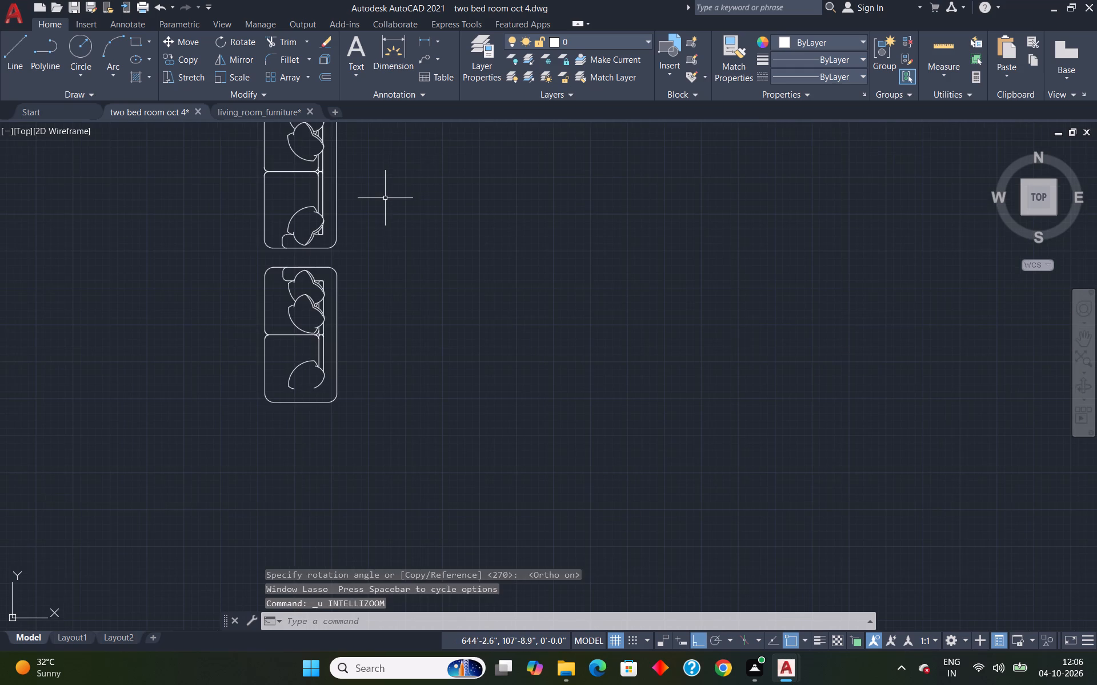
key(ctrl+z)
Move both sofas by the western sofa's southeast corner into the living room, just north of the south wall's window and west of the door.
drag(141, 164, 190, 173)
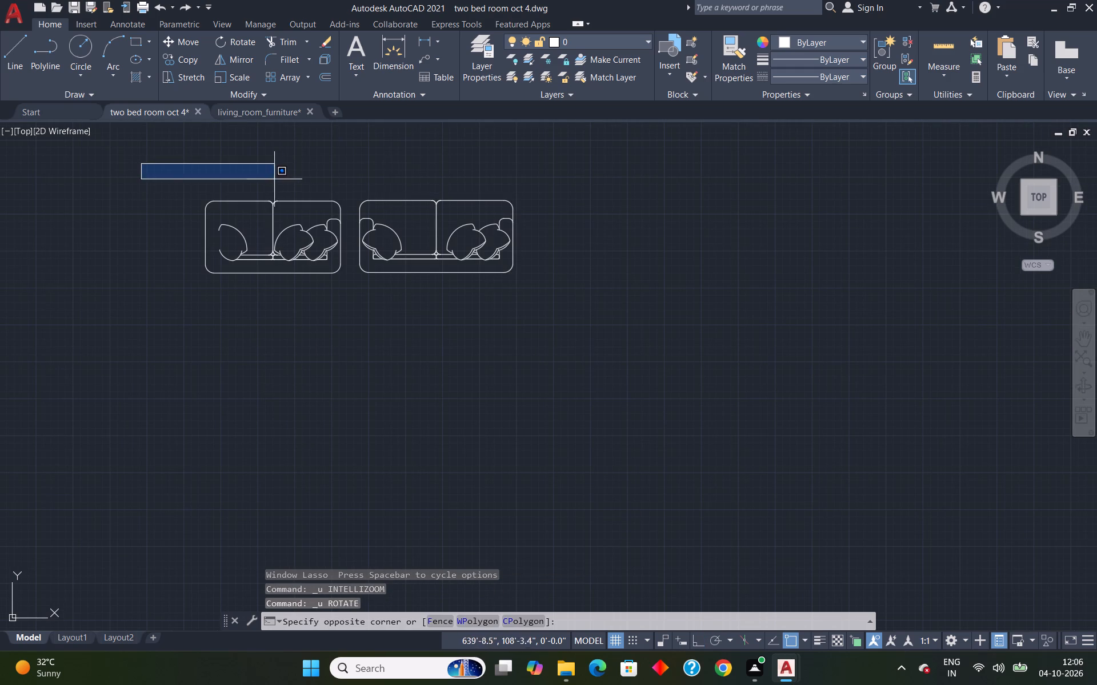
click(558, 333)
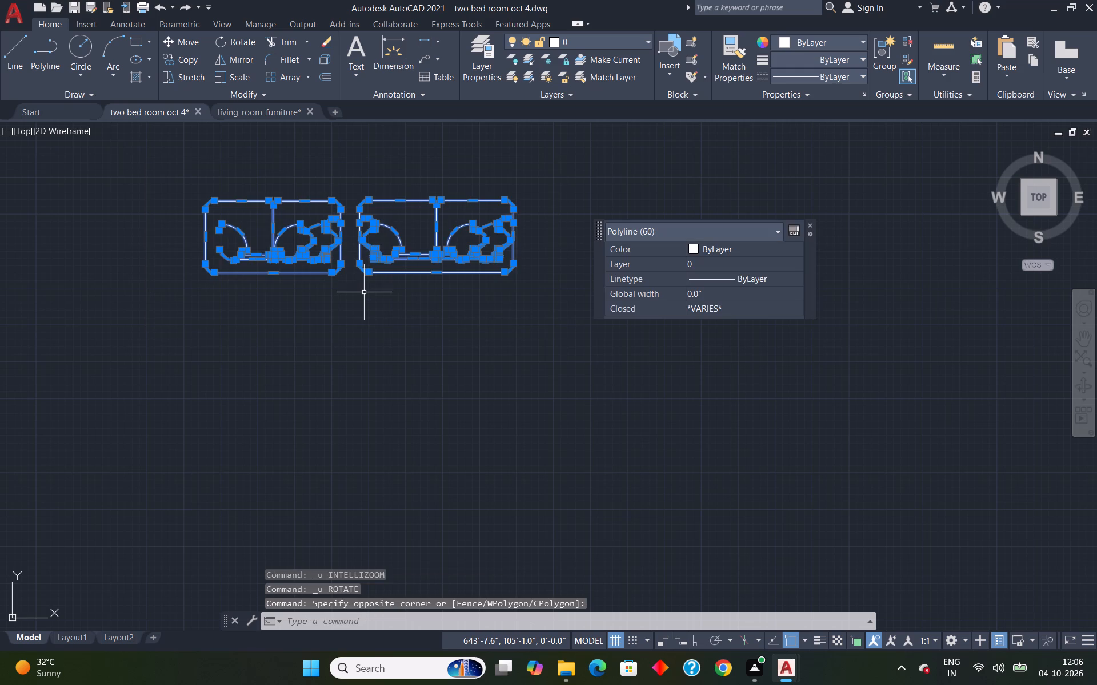
key(m)
key(Return)
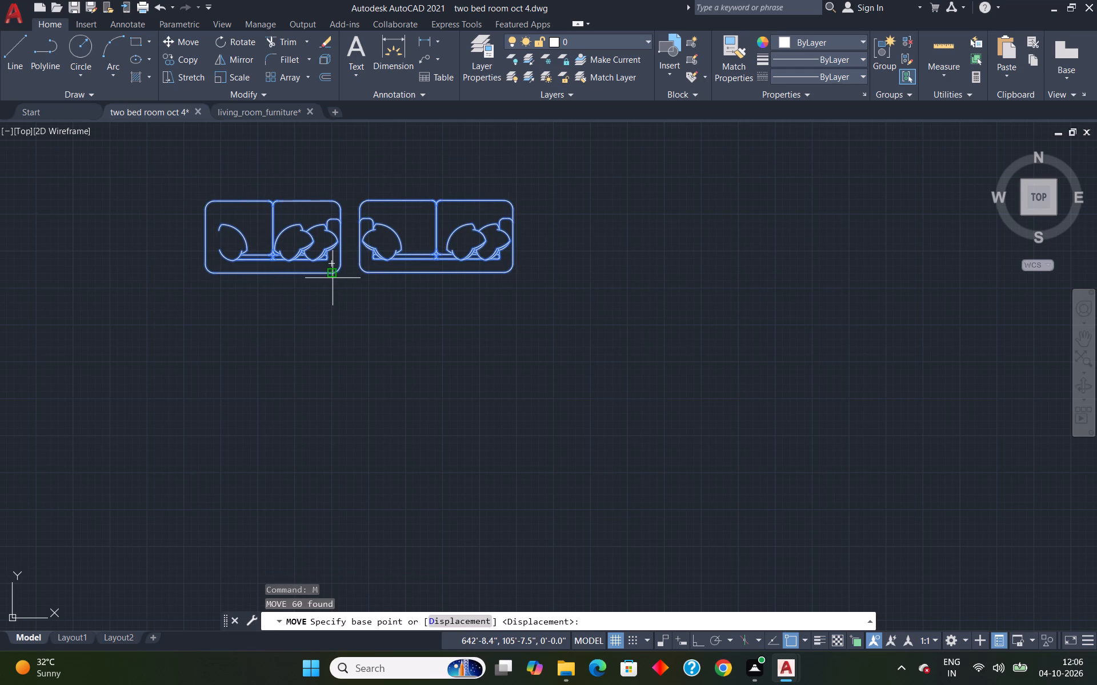
click(333, 278)
scroll(423, 301, down, 5)
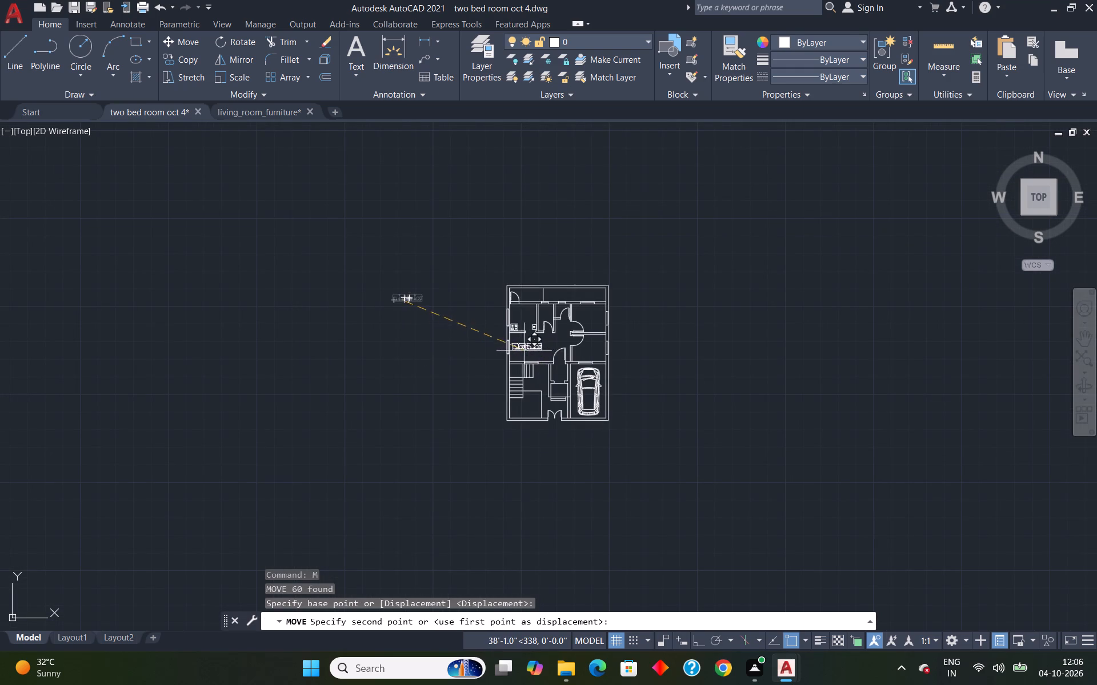
scroll(524, 350, up, 5)
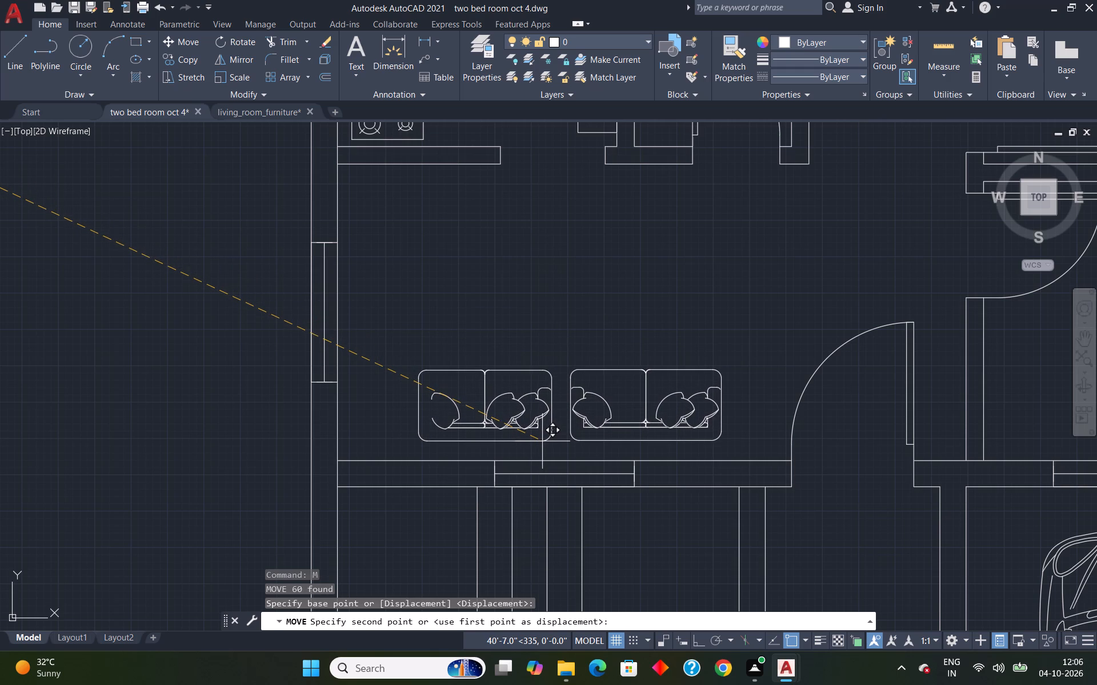
click(526, 443)
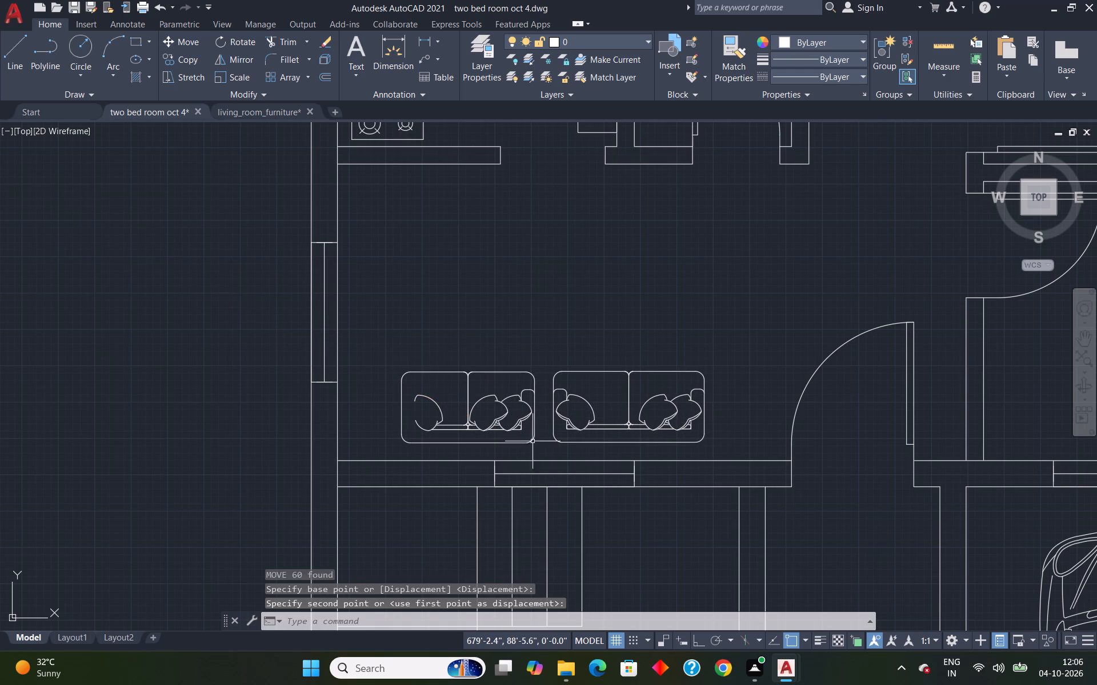
key(Escape)
scroll(536, 393, down, 4)
scroll(571, 390, up, 3)
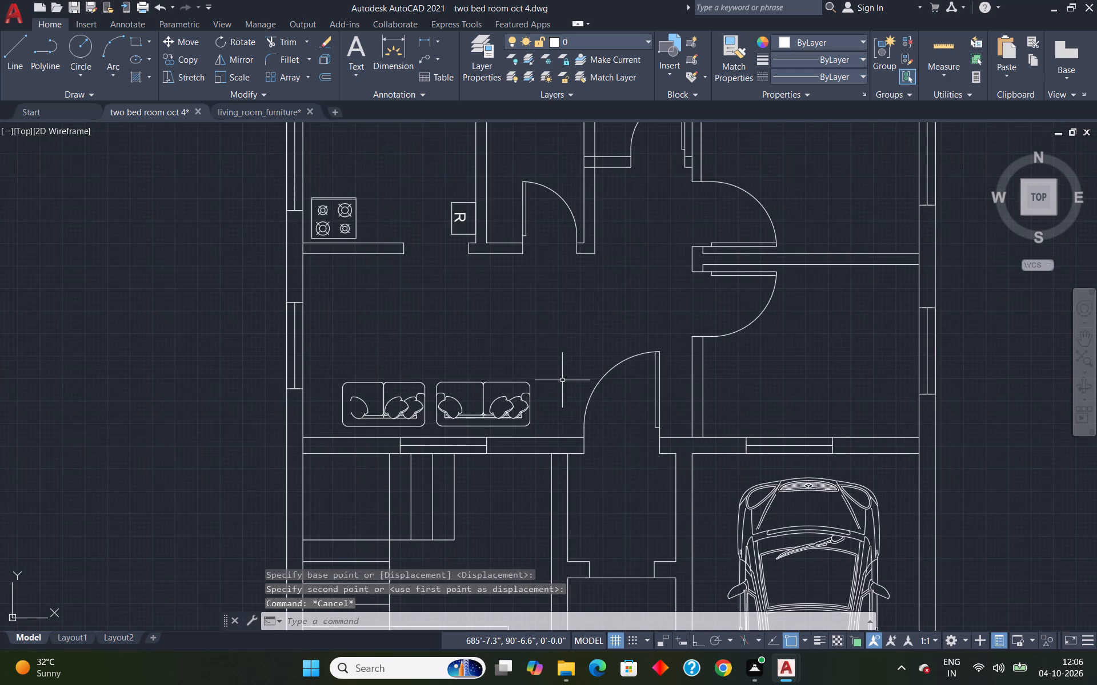
Open the trees_2 drawing from the Downloads folder and copy the pink daisy-like flower block in a circle to the clipboard.
scroll(403, 288, down, 2)
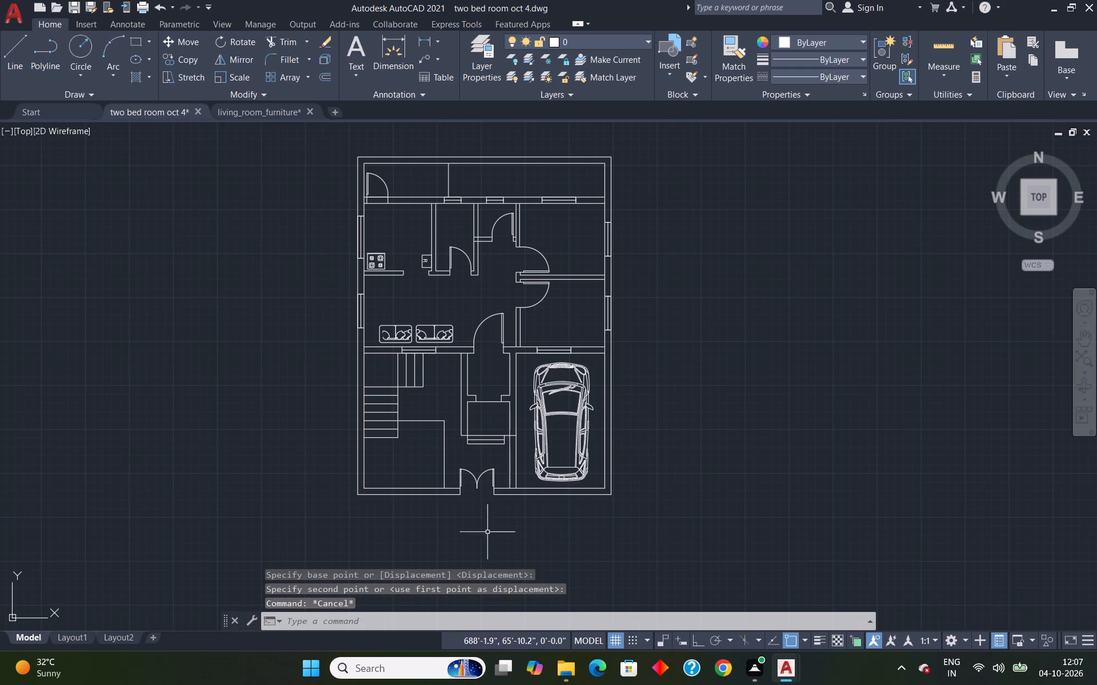
click(574, 676)
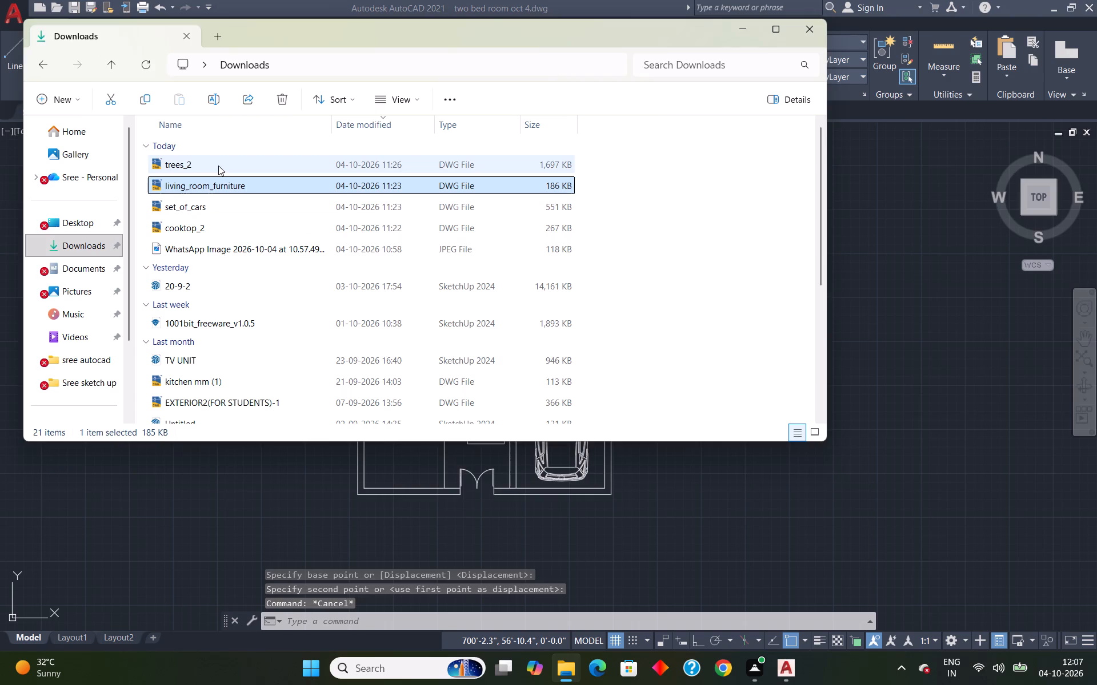
double_click(218, 166)
scroll(465, 308, down, 2)
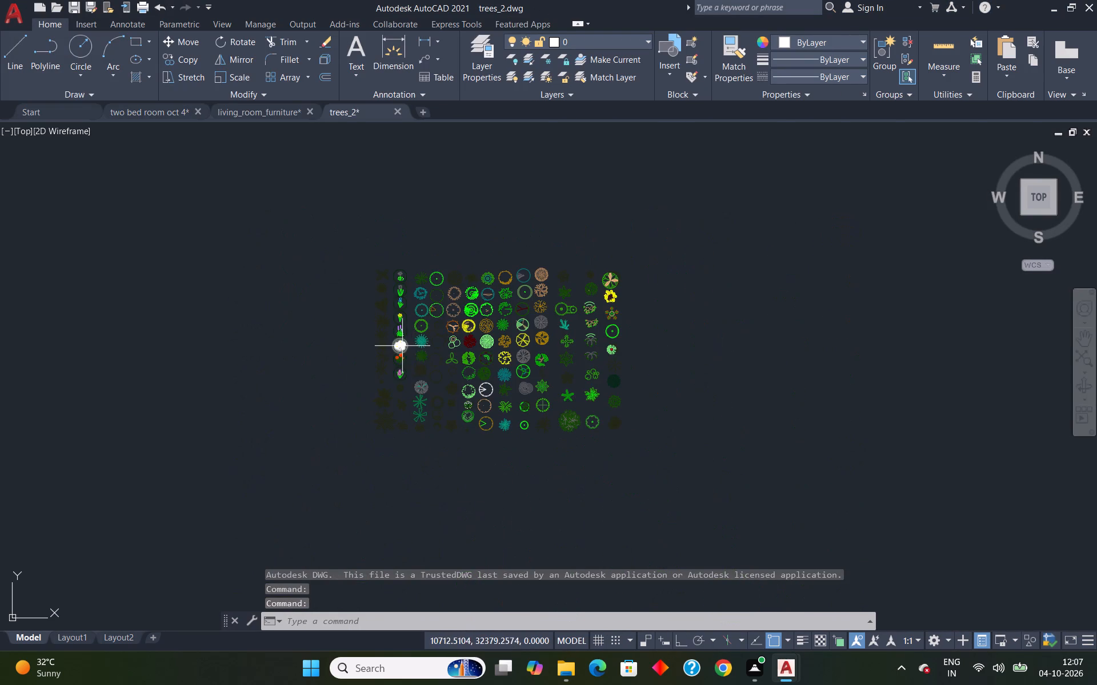
scroll(401, 346, up, 4)
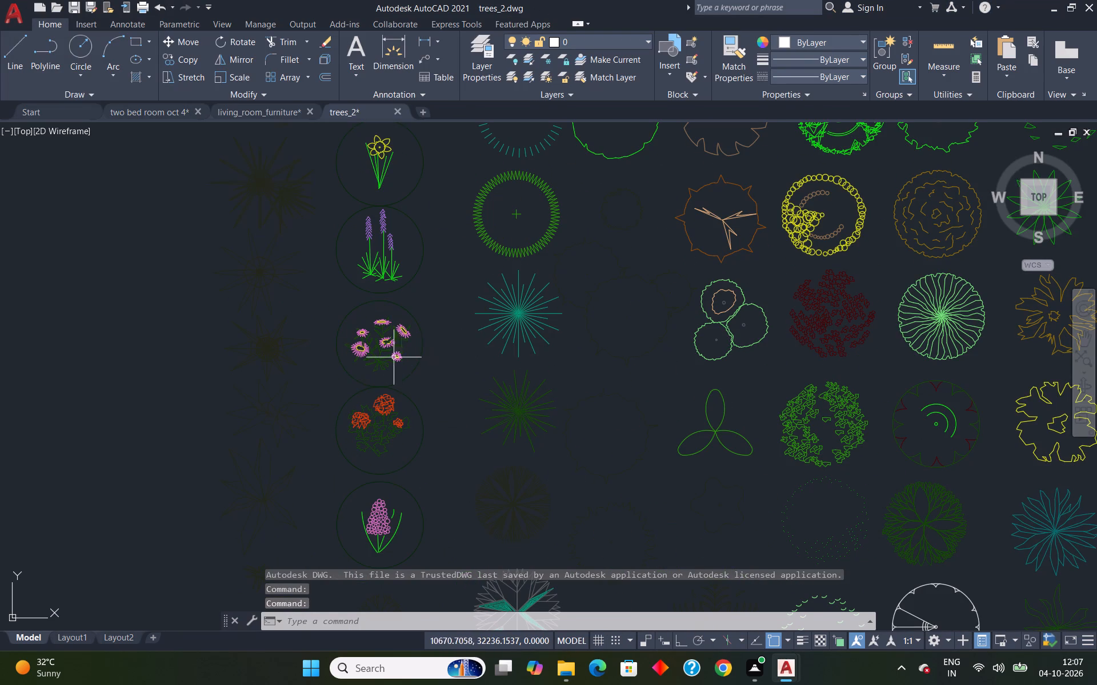
click(389, 357)
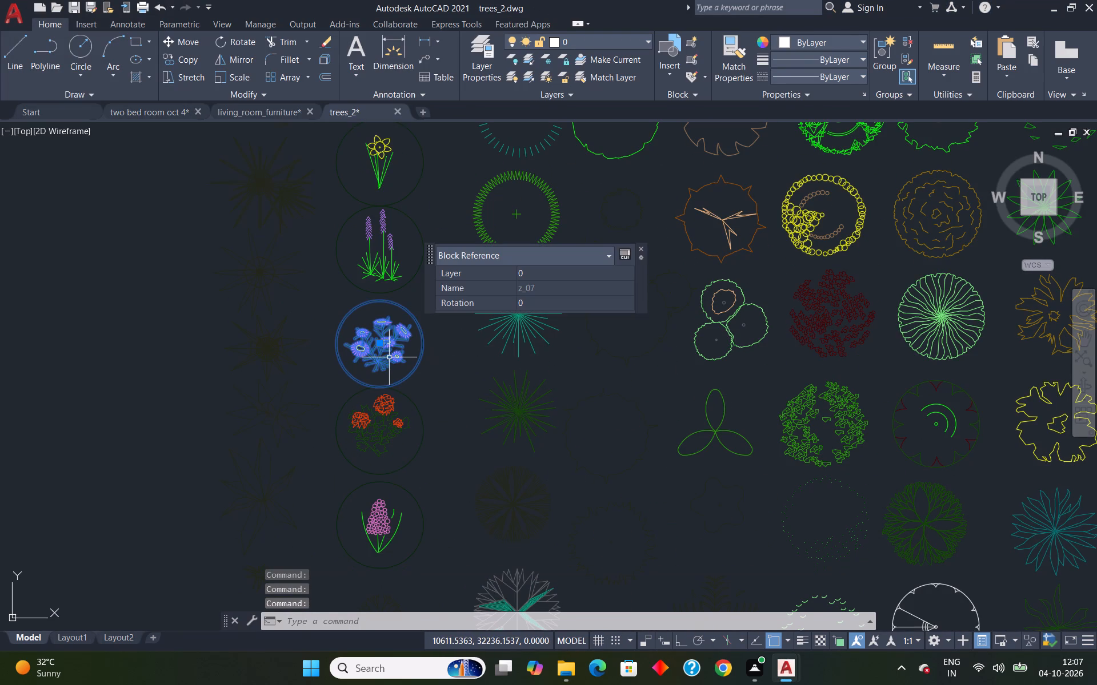
key(ctrl+c)
scroll(422, 339, down, 4)
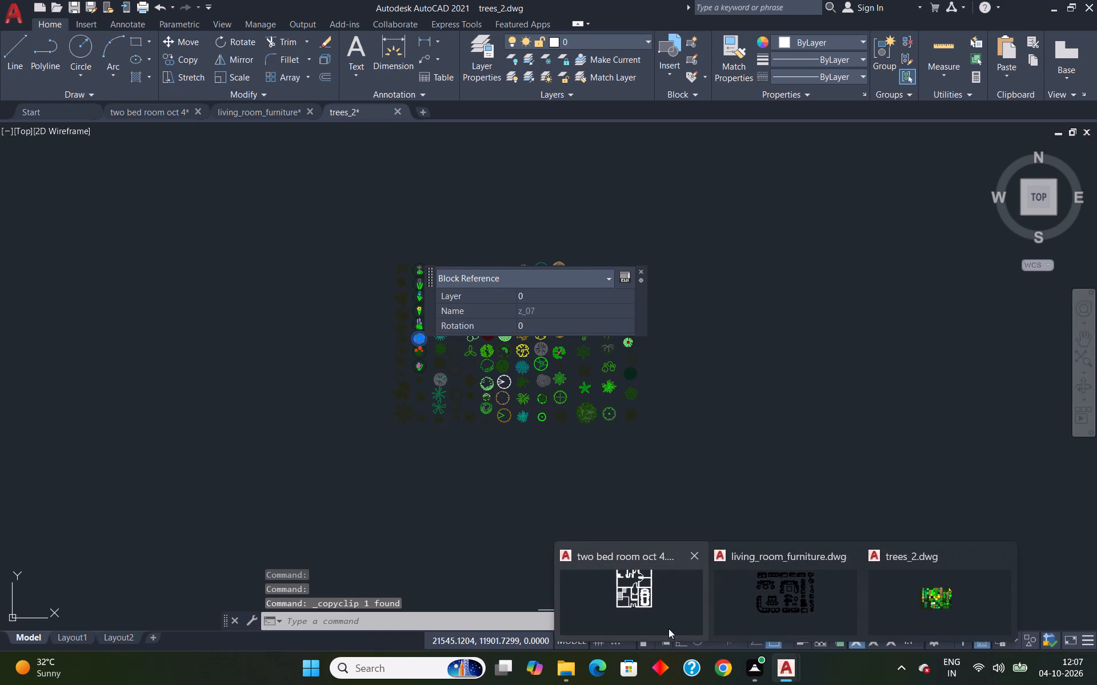
Close the living_room_furniture drawing without saving its changes.
click(852, 558)
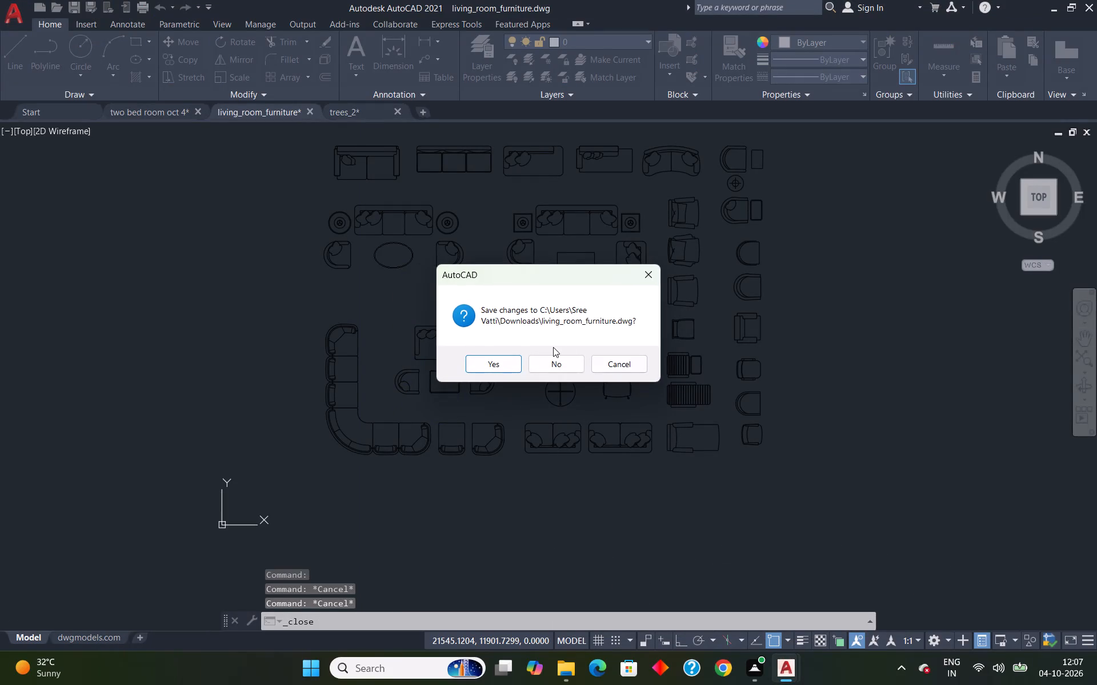
click(541, 365)
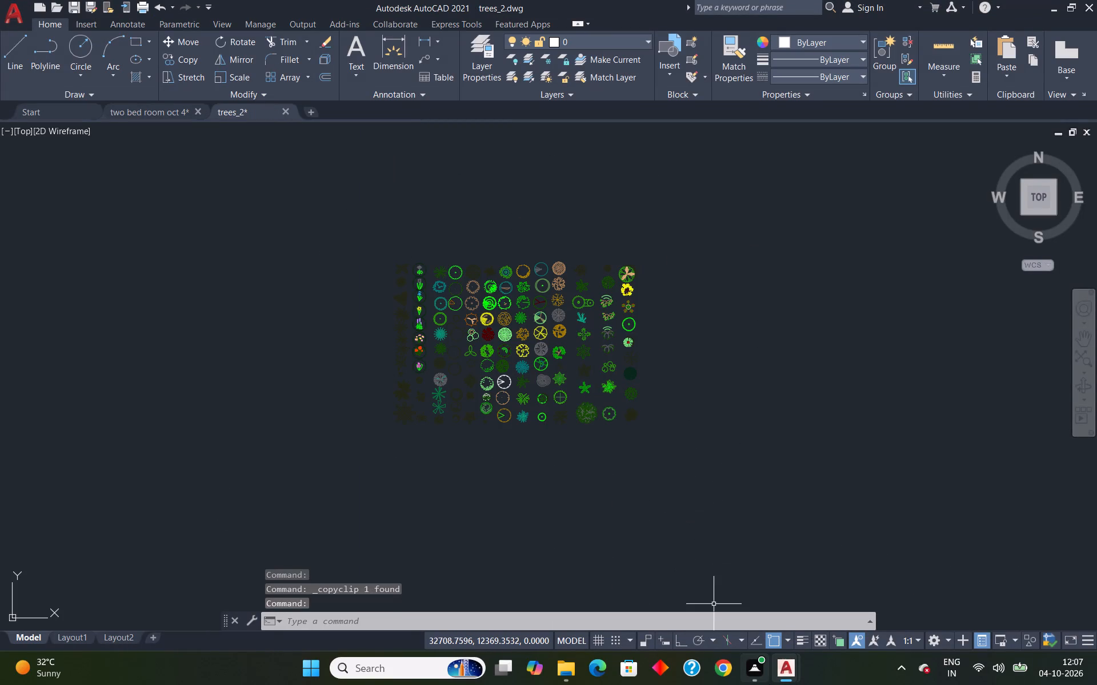
Paste the pink flower block into the two bed room oct 4 drawing, east of the house.
click(696, 585)
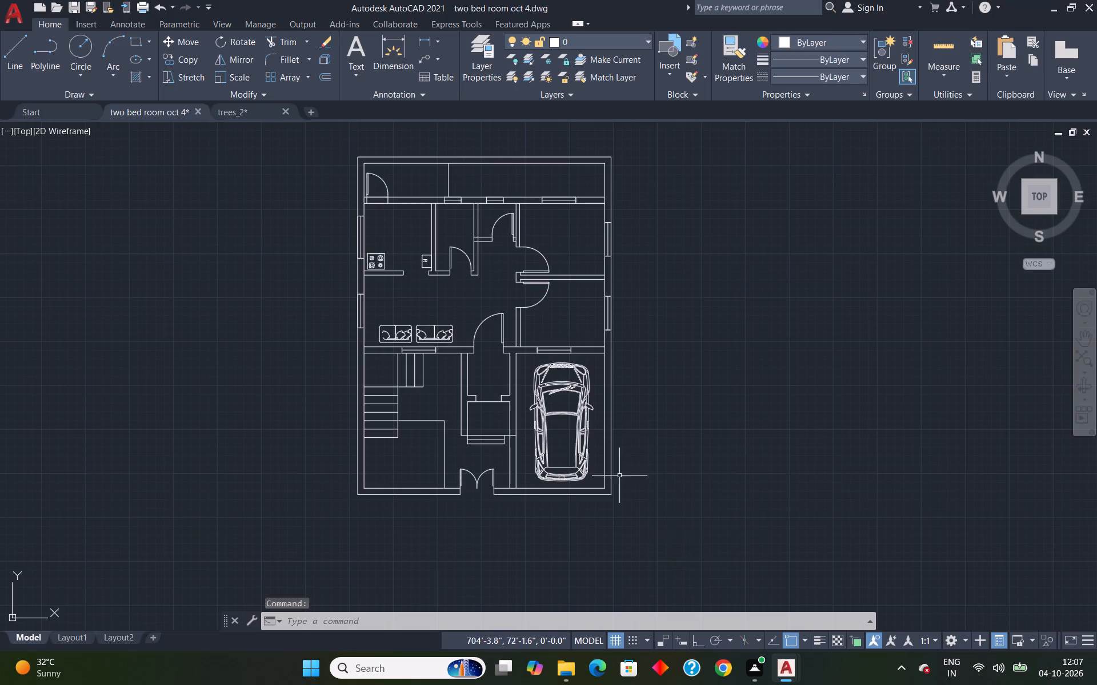
key(ctrl+v)
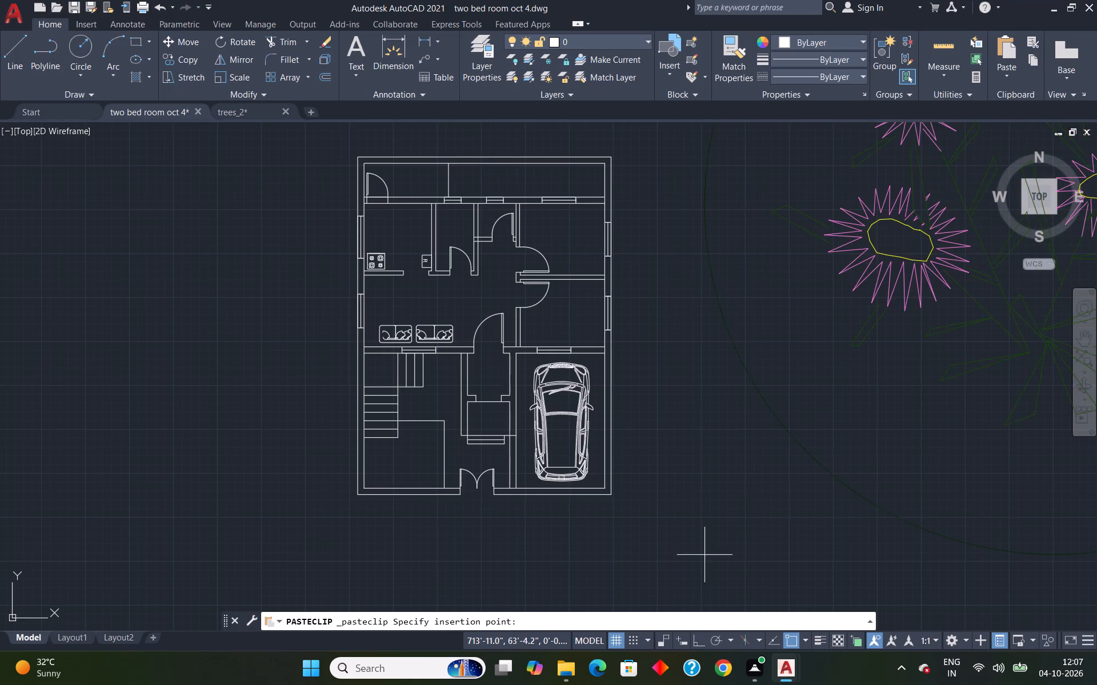
click(686, 561)
Move the pasted pink flower block farther east, well clear of the house plan.
scroll(671, 498, down, 5)
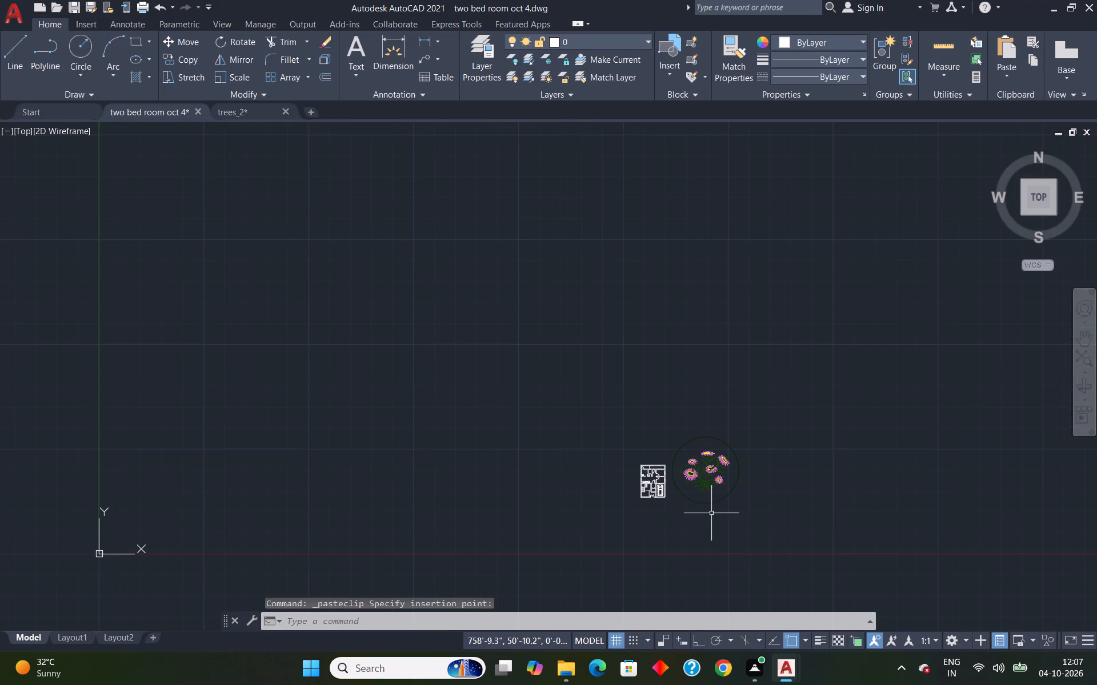
scroll(699, 472, up, 4)
scroll(714, 382, down, 3)
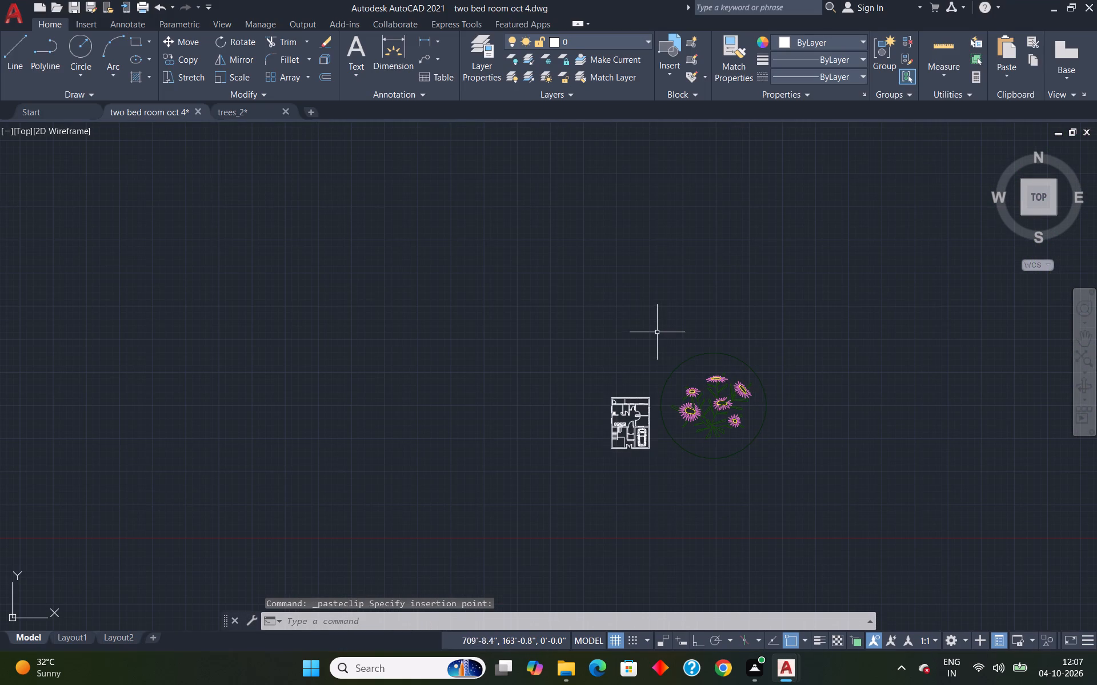
drag(657, 333, 756, 486)
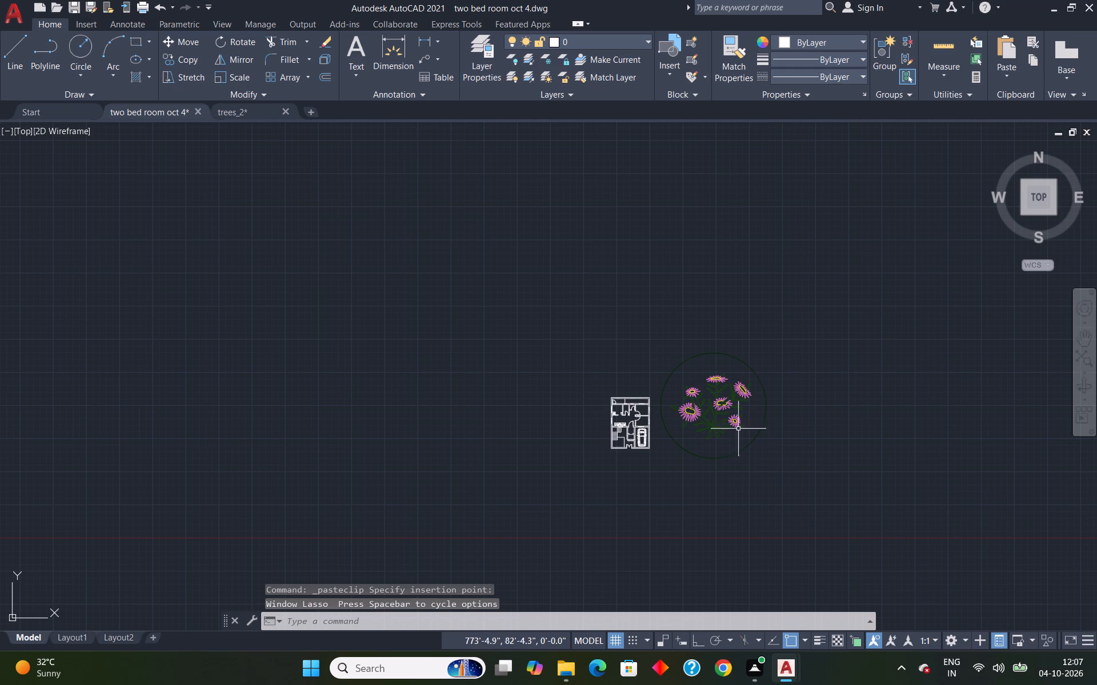
scroll(642, 440, up, 4)
scroll(719, 349, down, 5)
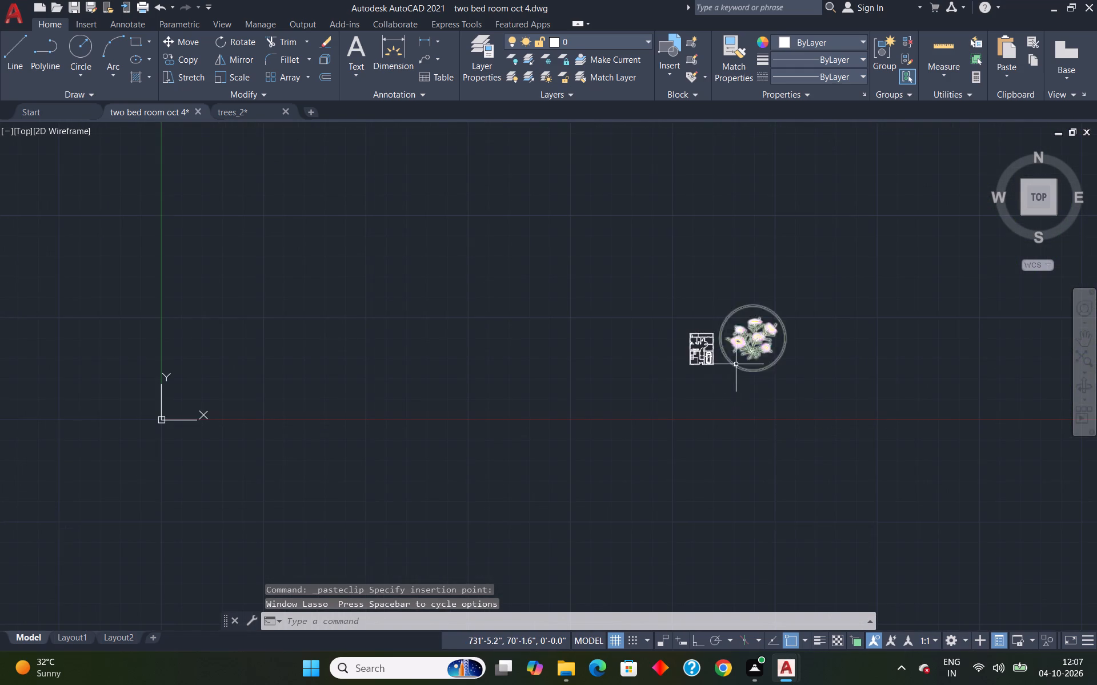
scroll(736, 364, up, 1)
click(767, 374)
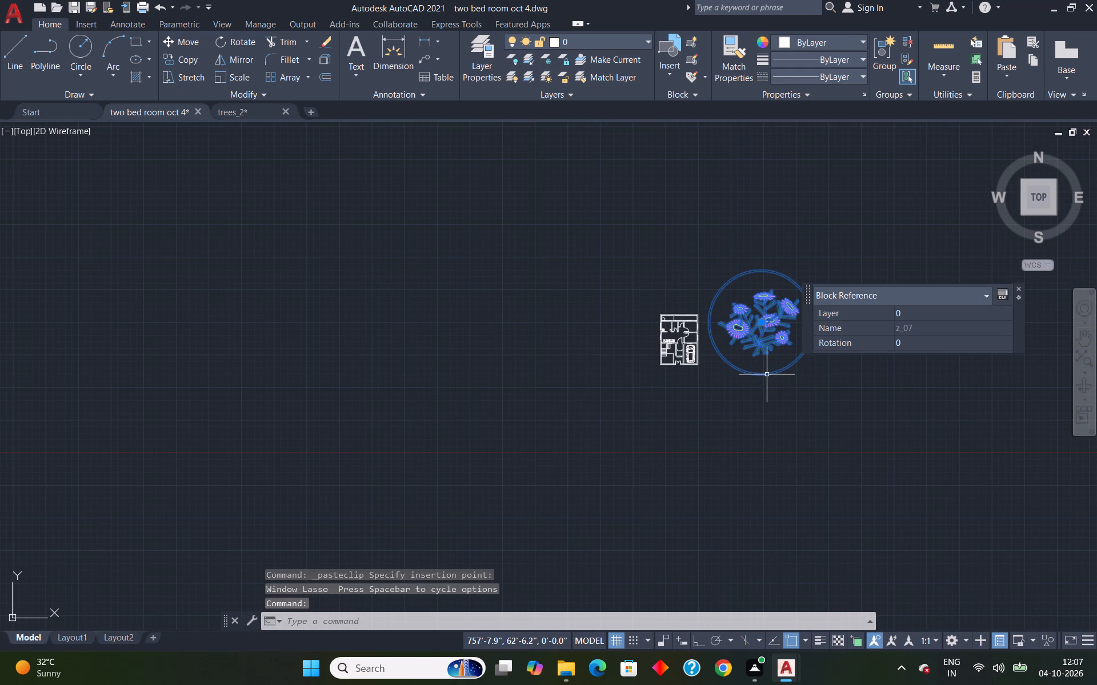
key(m)
key(Return)
drag(760, 337, 767, 337)
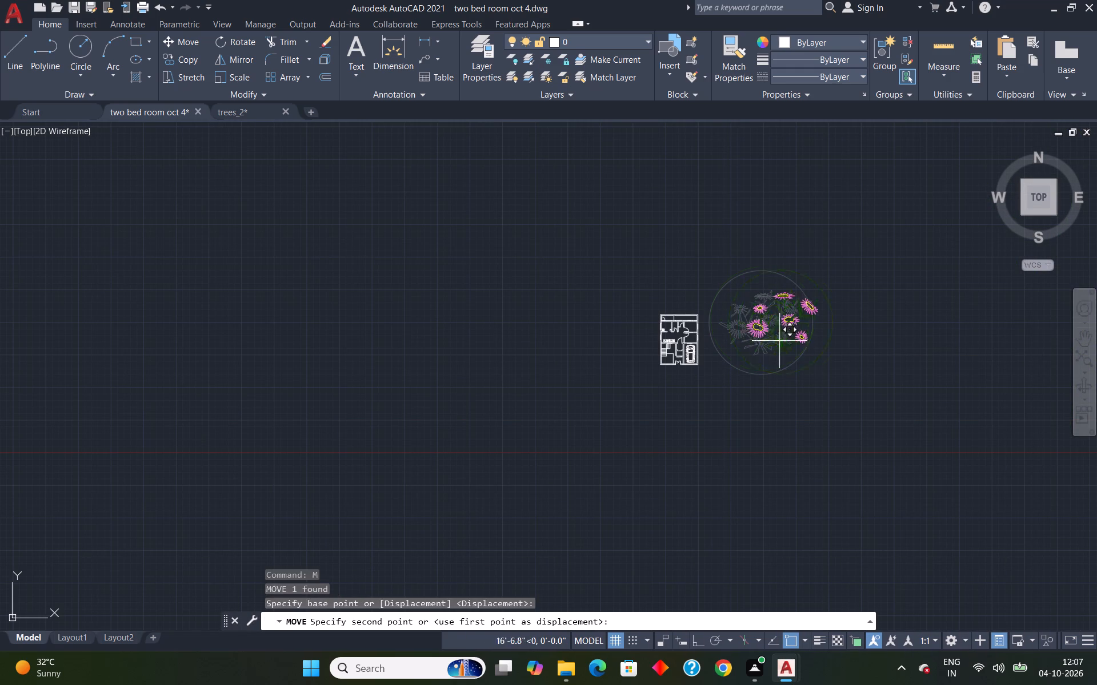
click(874, 332)
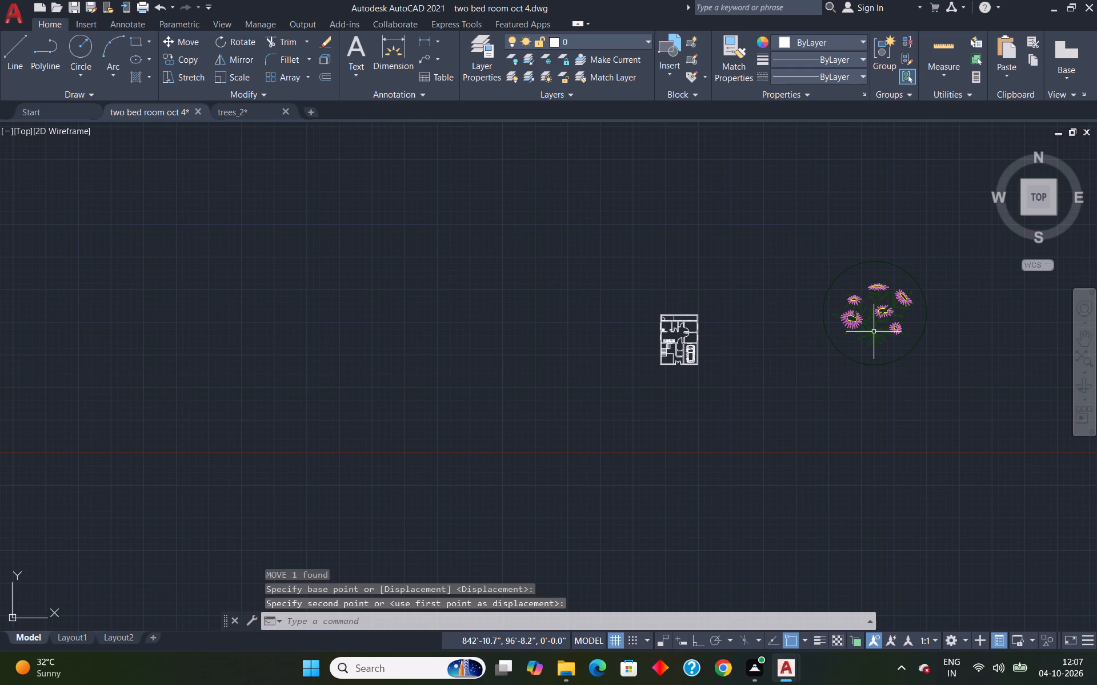
Shrink the pink flower block freehand with Scale from near its centre to about two-fifths of the house's width.
click(892, 334)
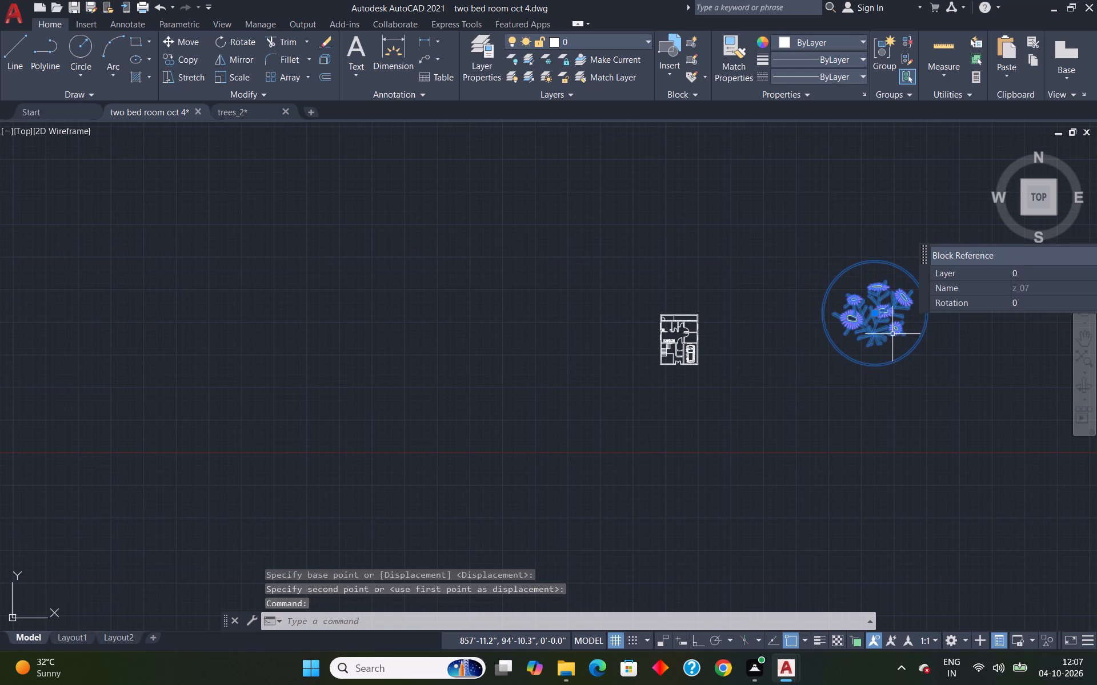
text(SC)
key(Return)
click(868, 321)
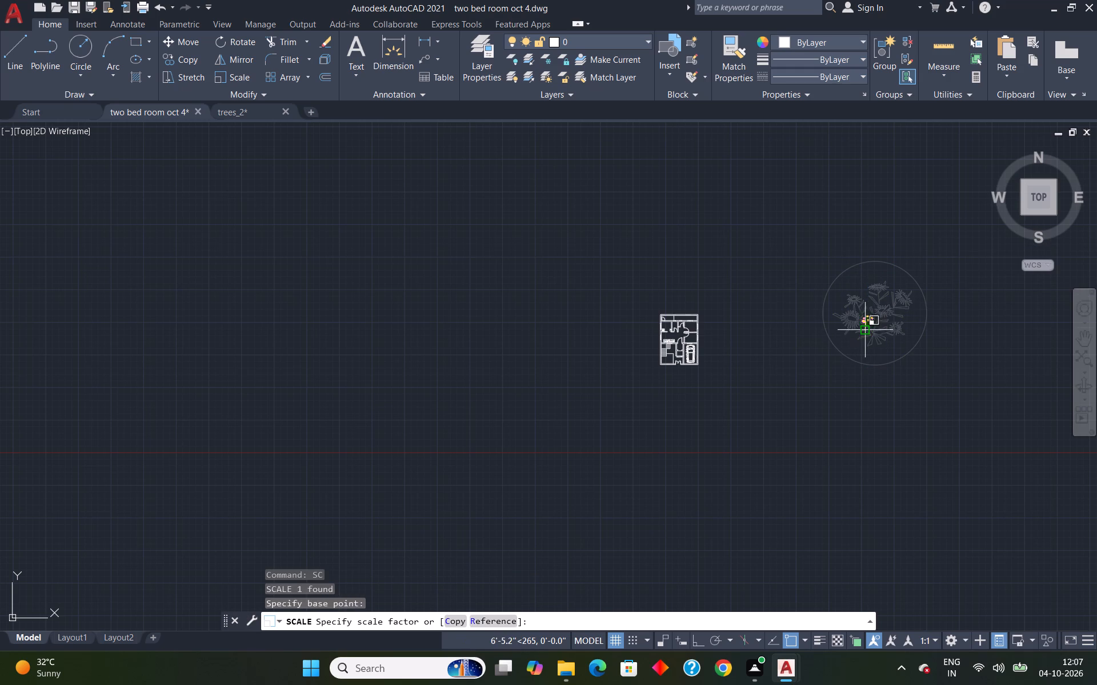
click(863, 327)
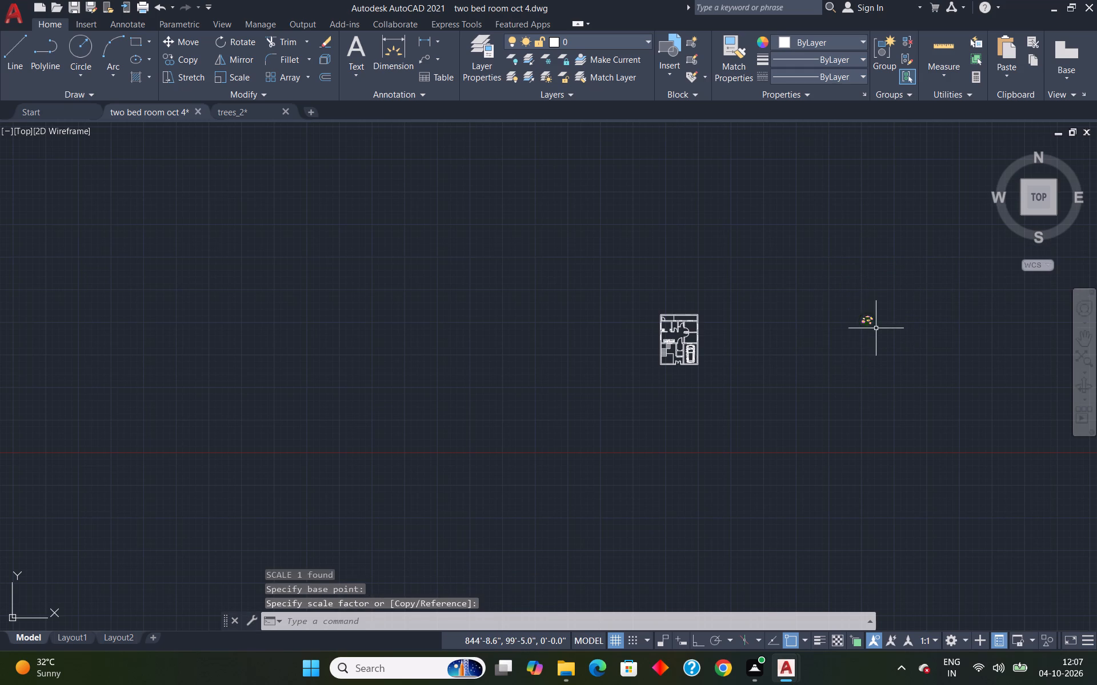
Move the reduced pink flower block by its centre to the open area just west of the house's front yard.
scroll(876, 323, up, 4)
click(839, 339)
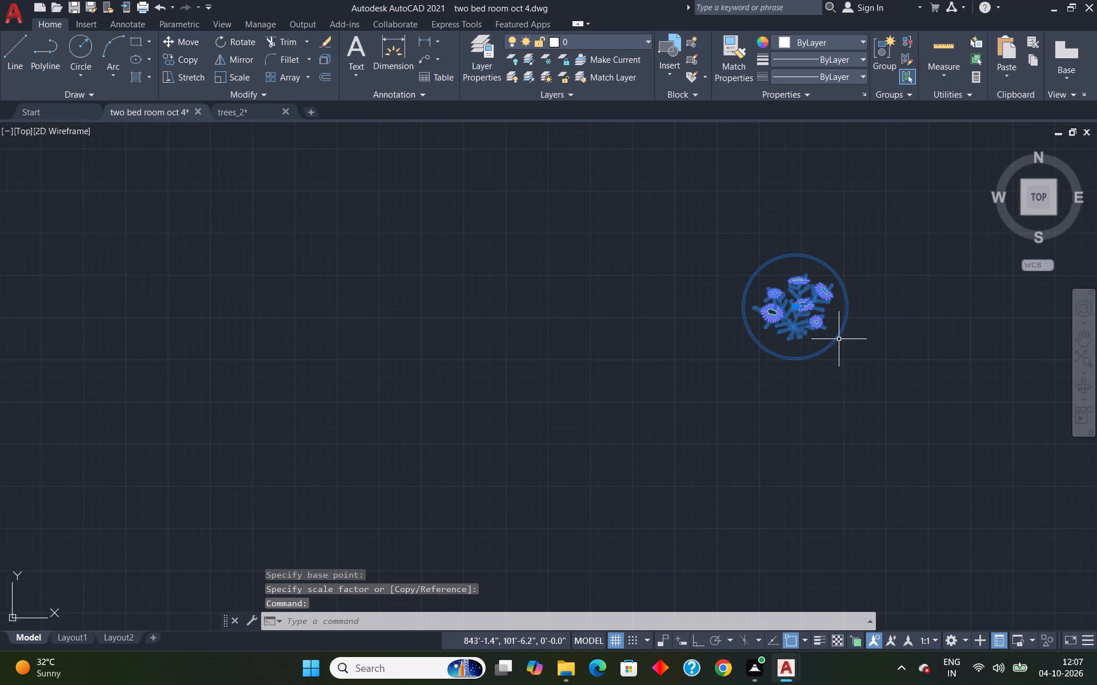
key(m)
key(Return)
click(799, 304)
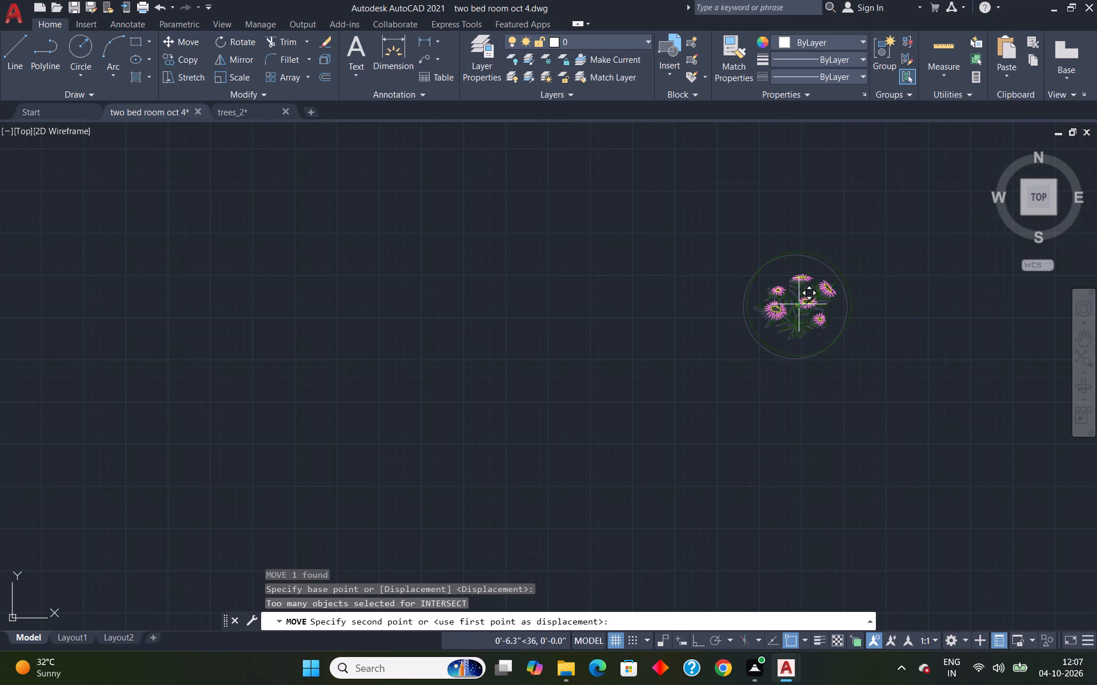
scroll(543, 339, down, 5)
scroll(448, 361, up, 4)
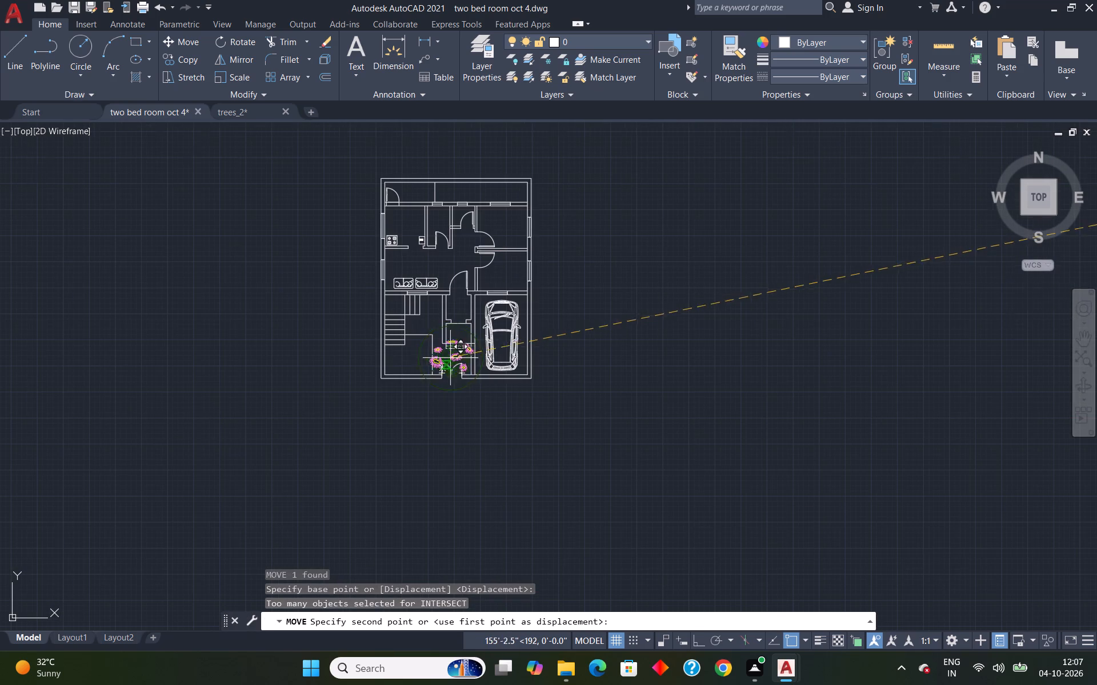
scroll(414, 356, up, 3)
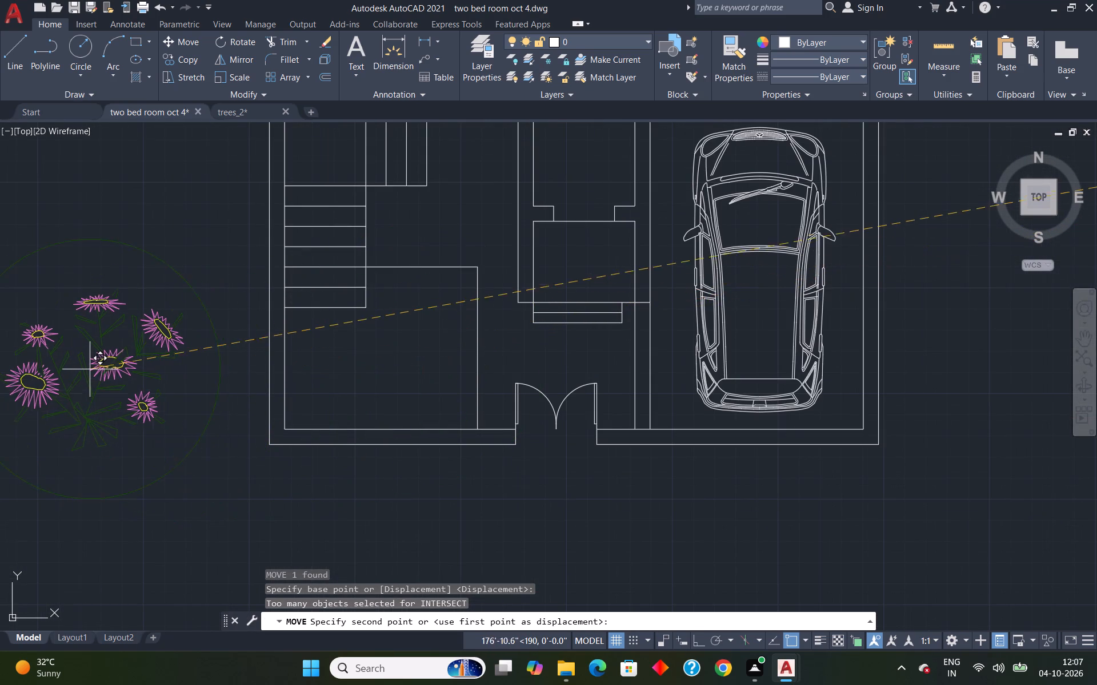
click(79, 365)
Shrink the pink flower block again freehand with Scale from near its centre to about a quarter of the staircase's width.
click(118, 385)
click(107, 383)
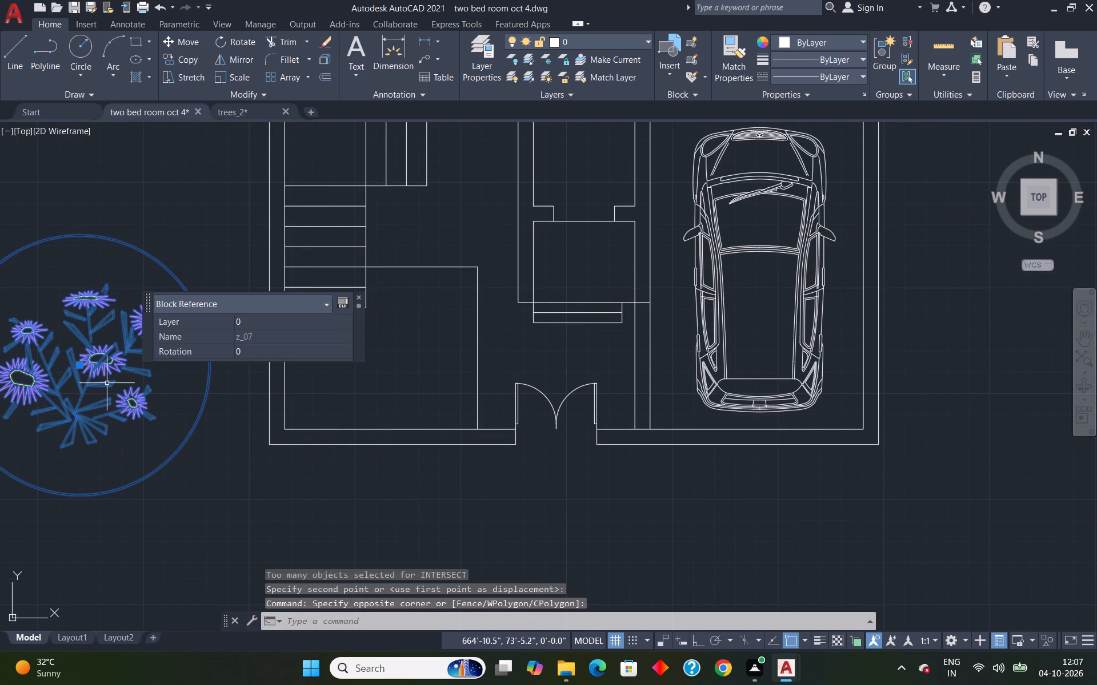
text(SC)
key(Return)
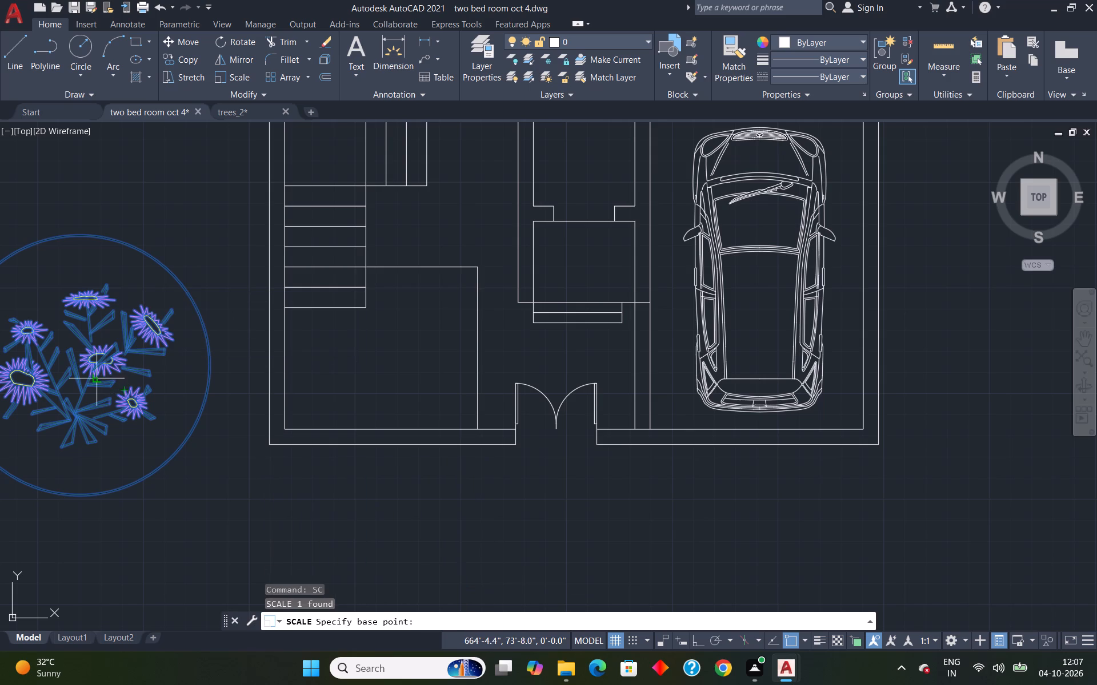
click(93, 371)
click(100, 377)
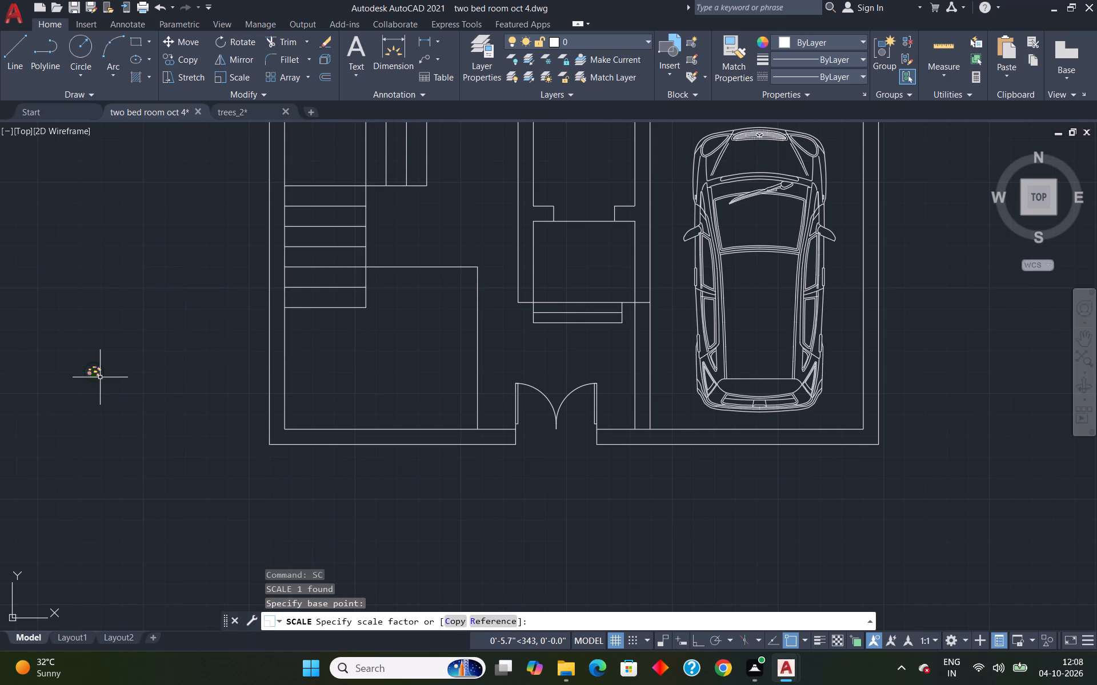
Move the small pink flower block into the front yard, just south of the staircase beside the west wall.
click(101, 377)
key(m)
key(Return)
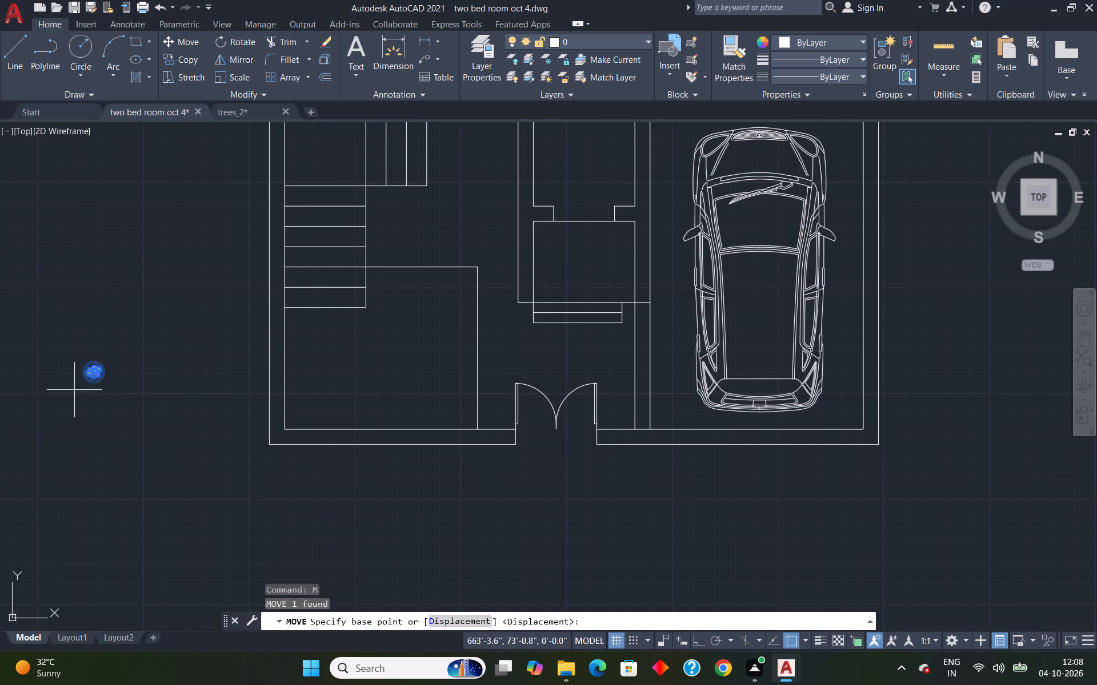
click(90, 370)
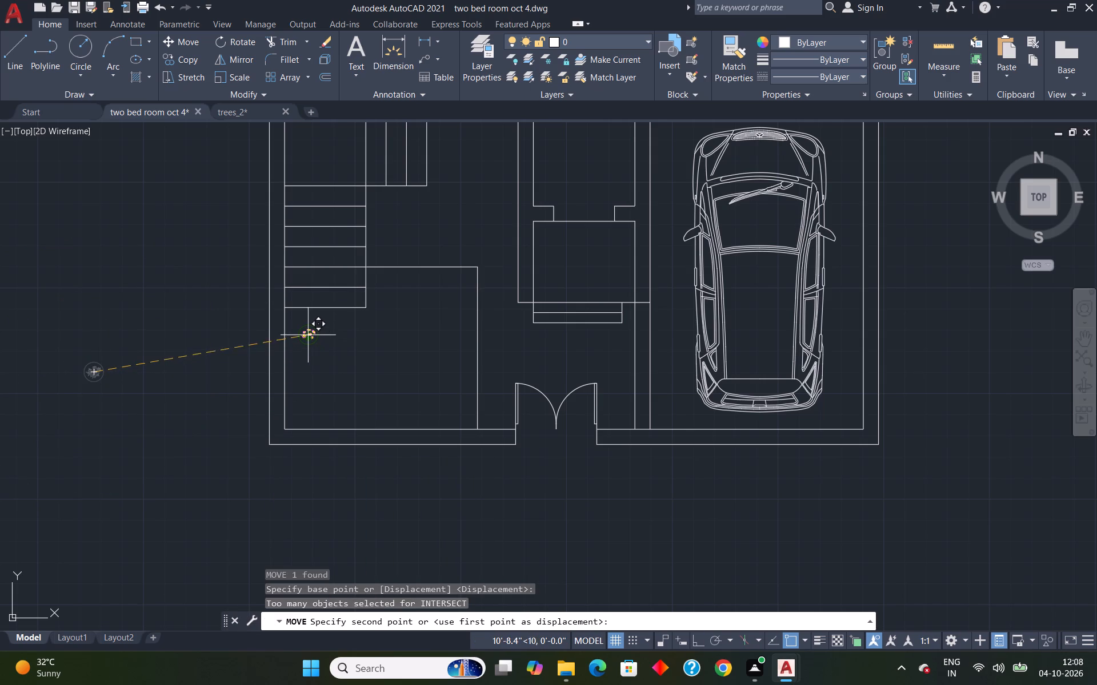
click(302, 329)
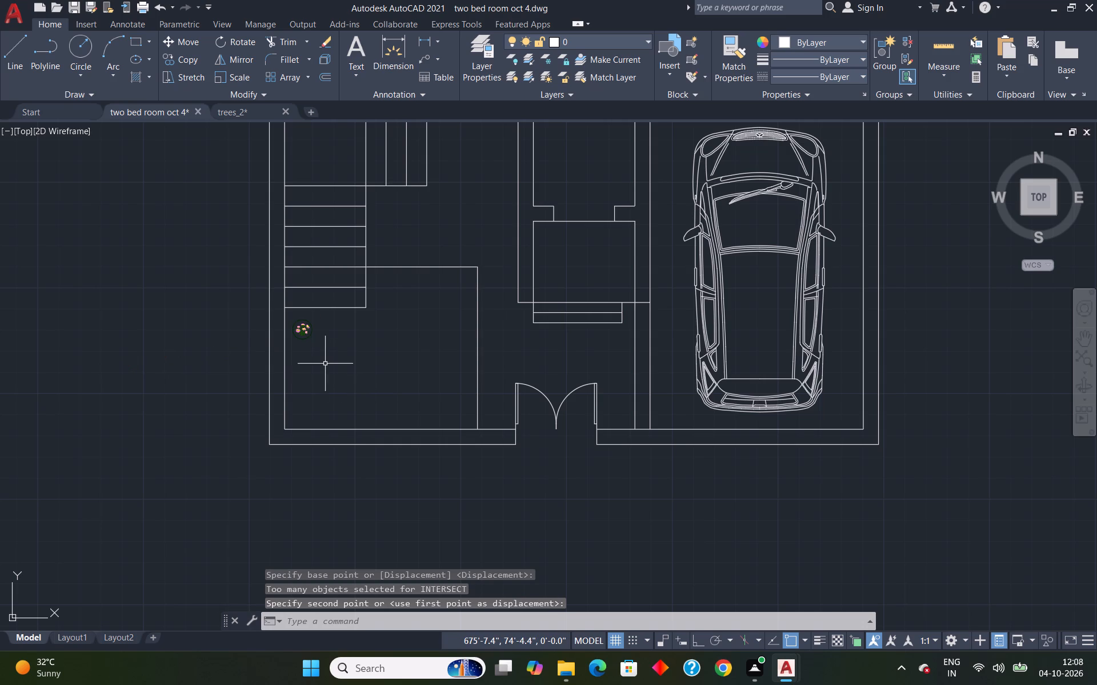
scroll(325, 364, up, 2)
key(Escape)
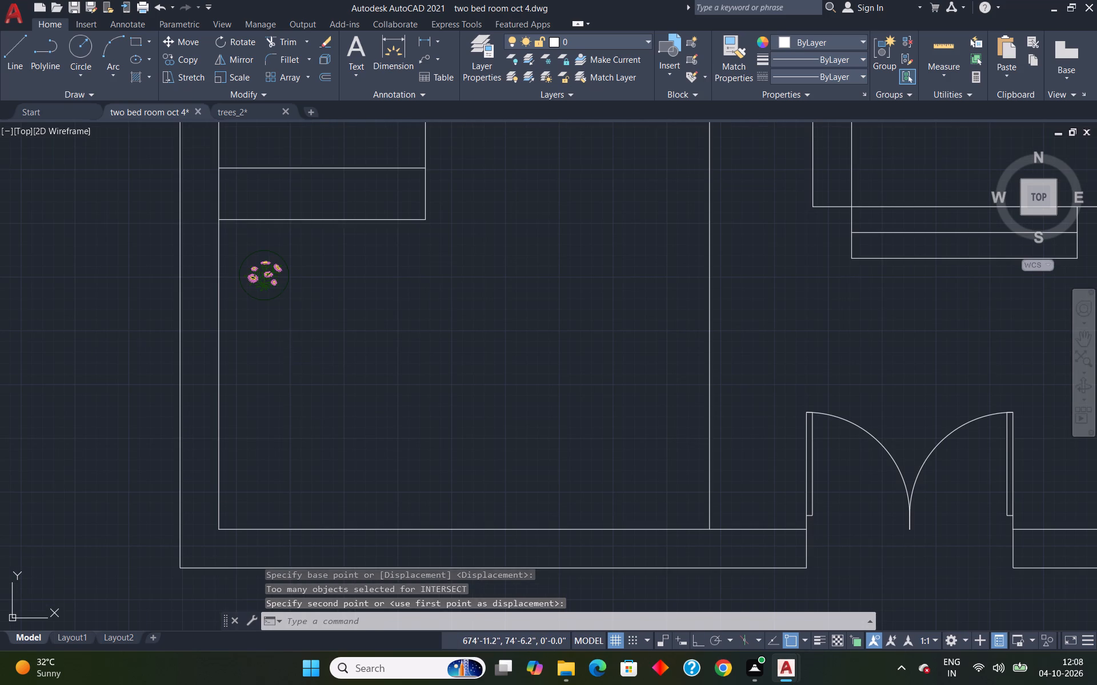
Copy the orange-red, purple hyacinth, lavender and yellow daffodil flower blocks from the trees_2 drawing to the clipboard.
scroll(308, 362, down, 3)
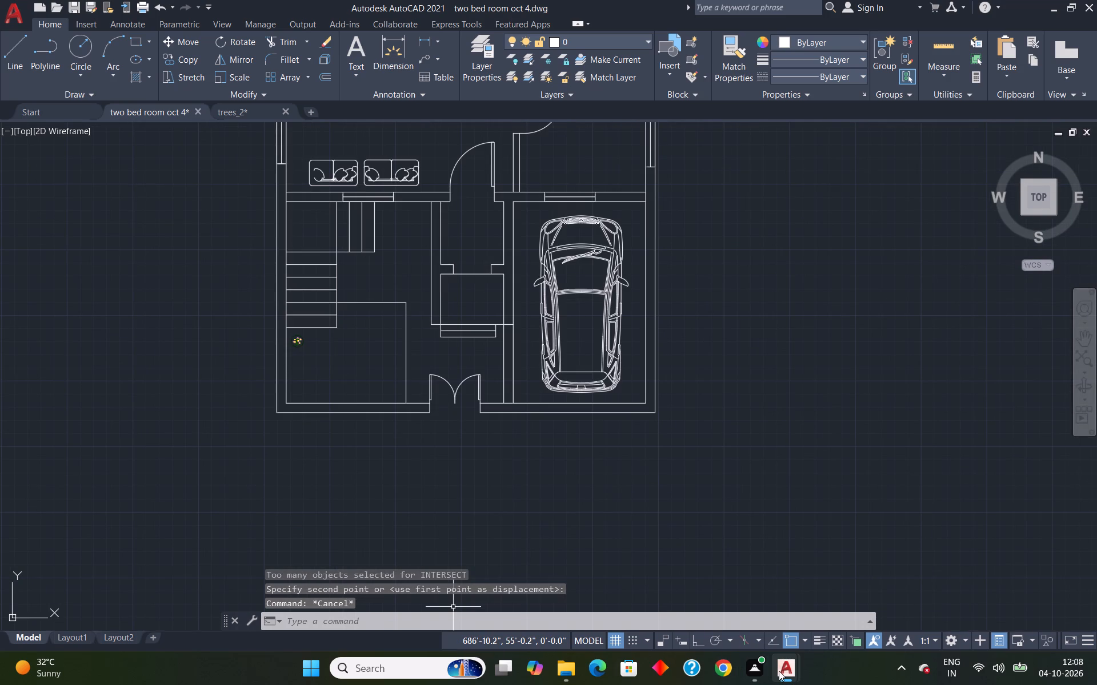
click(870, 614)
scroll(494, 384, up, 3)
scroll(155, 202, up, 2)
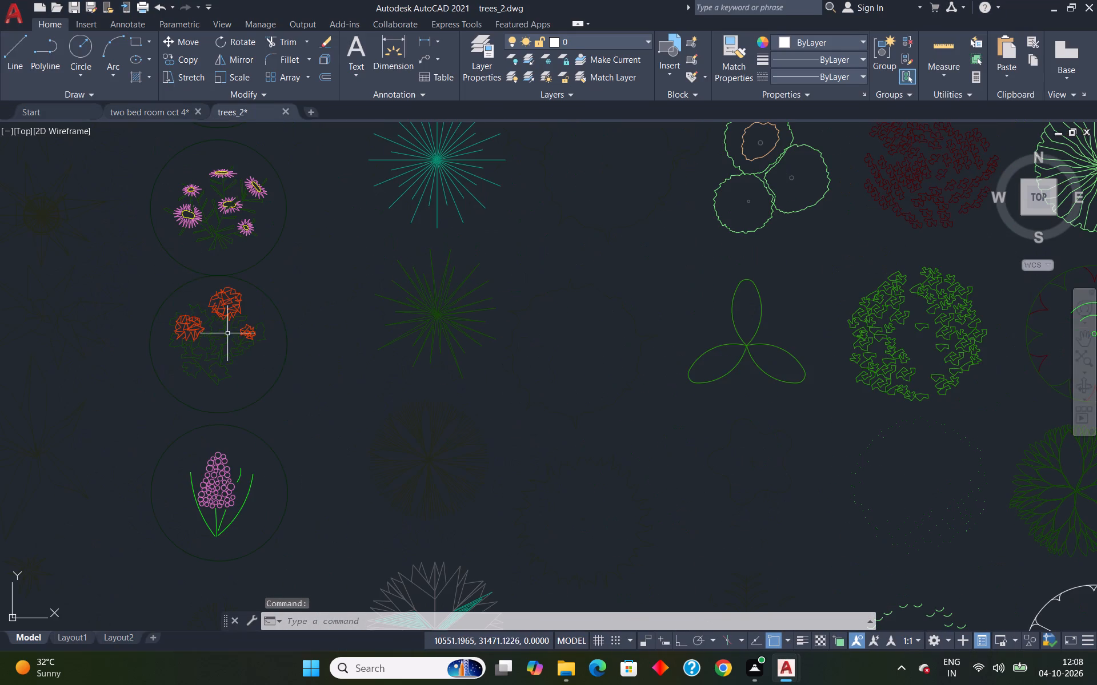
click(235, 335)
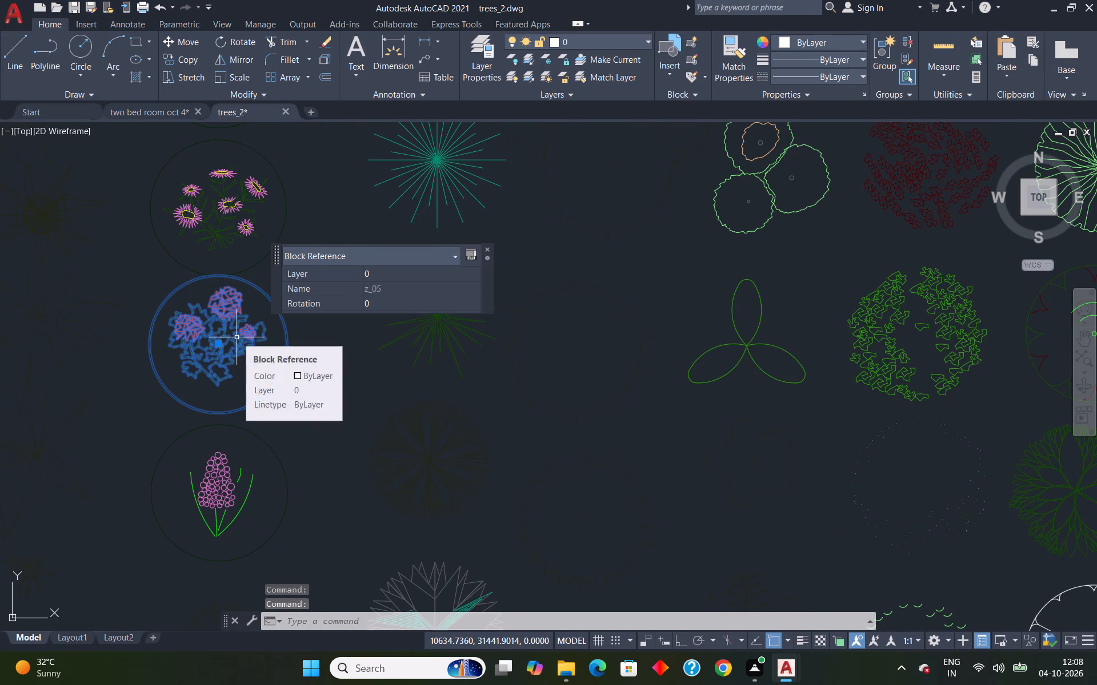
key(ctrl+c)
click(230, 497)
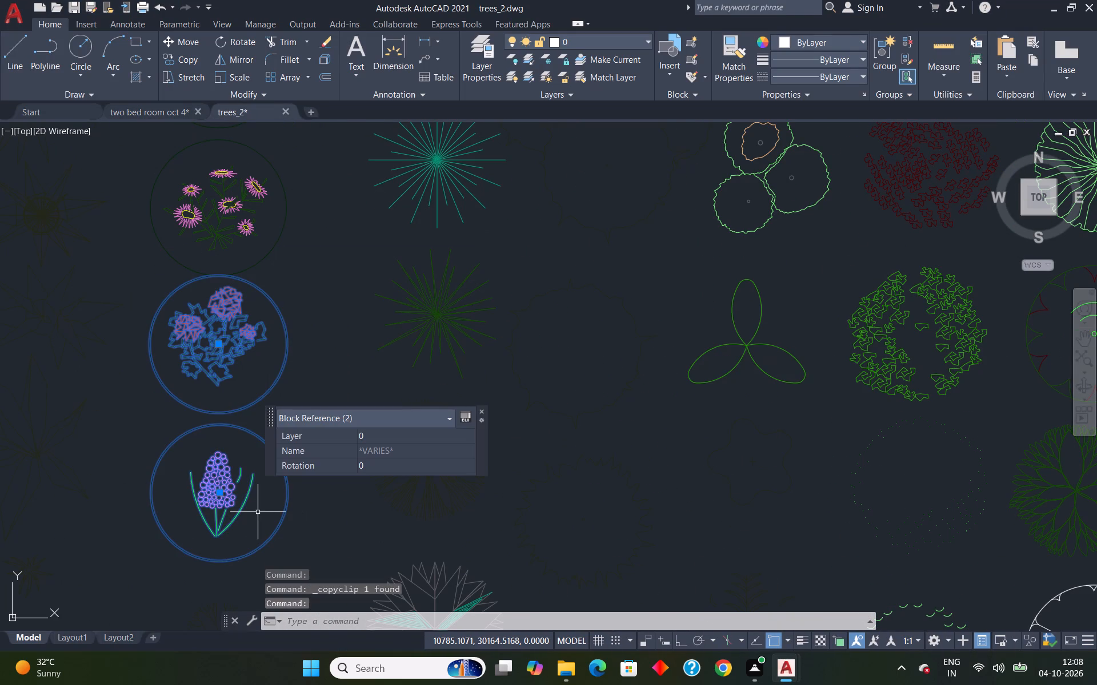
key(ctrl+c)
scroll(271, 354, down, 3)
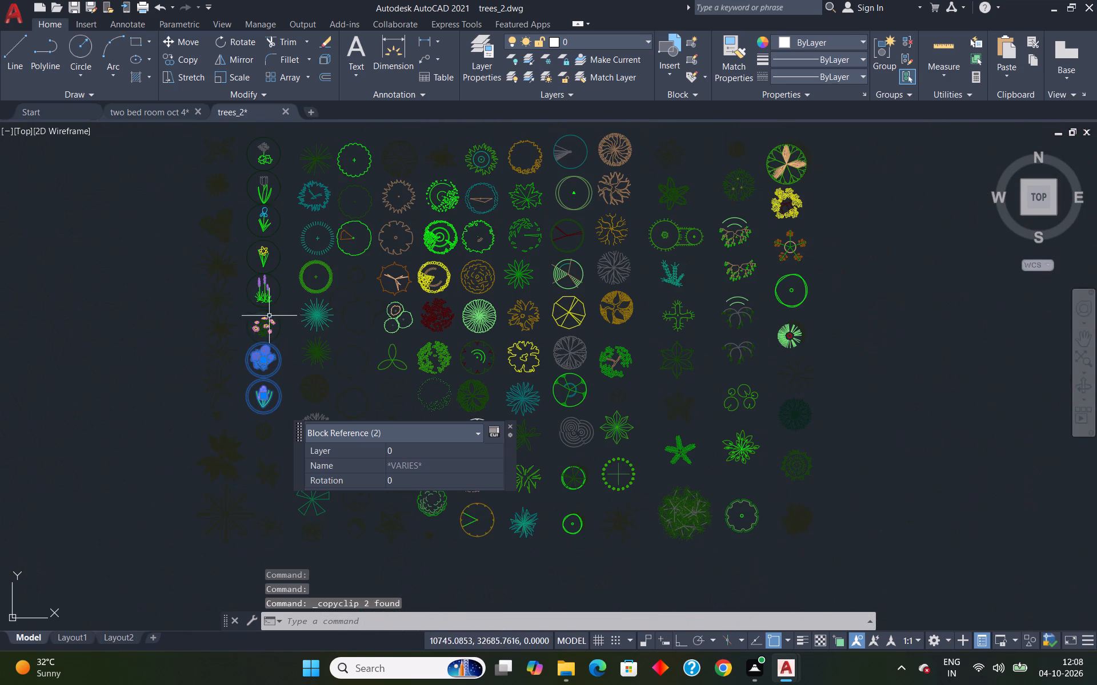
click(266, 292)
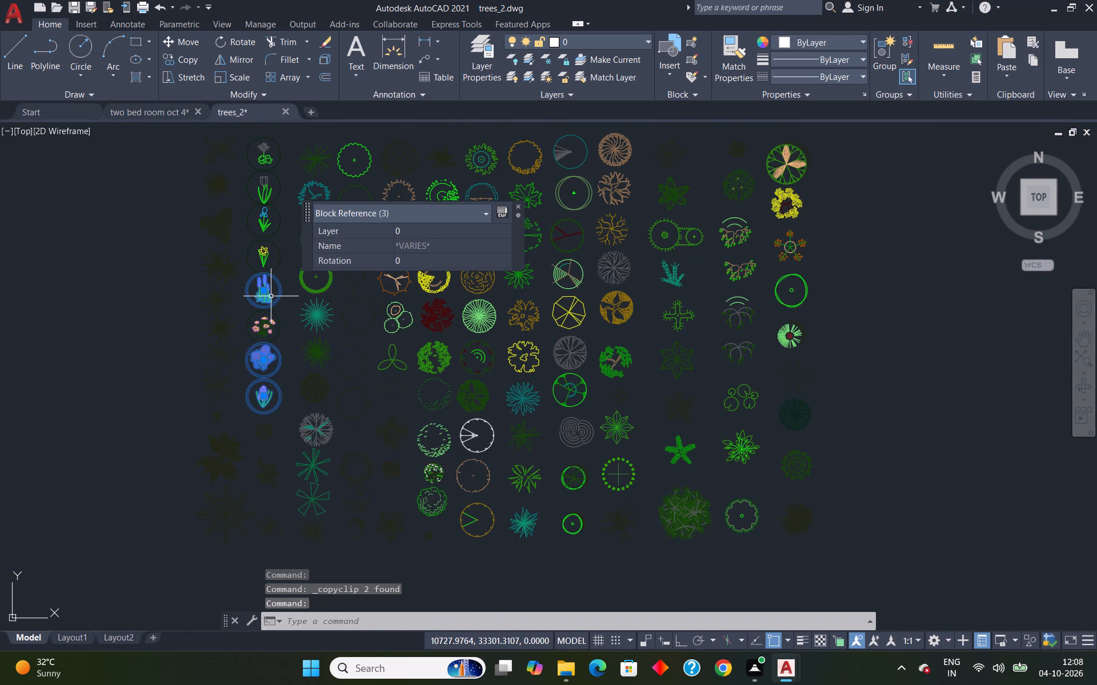
key(ctrl+c)
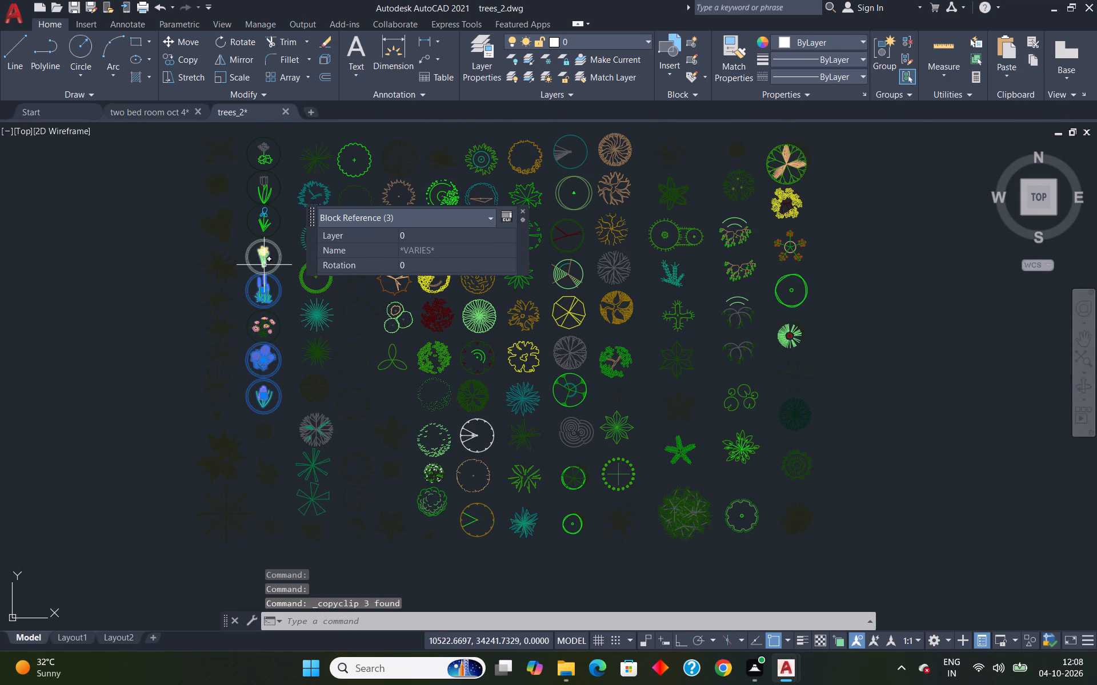
click(264, 265)
key(ctrl+c)
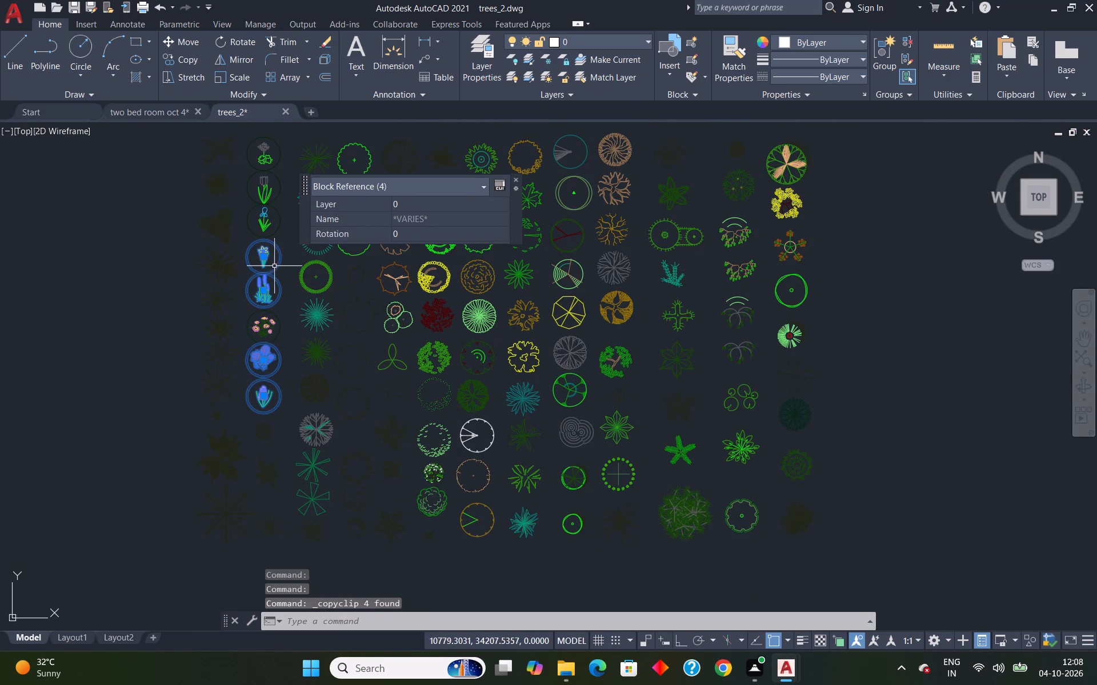
Paste the four copied flower blocks into the two bed room oct 4 drawing, in the open area west of the house.
click(788, 669)
click(729, 620)
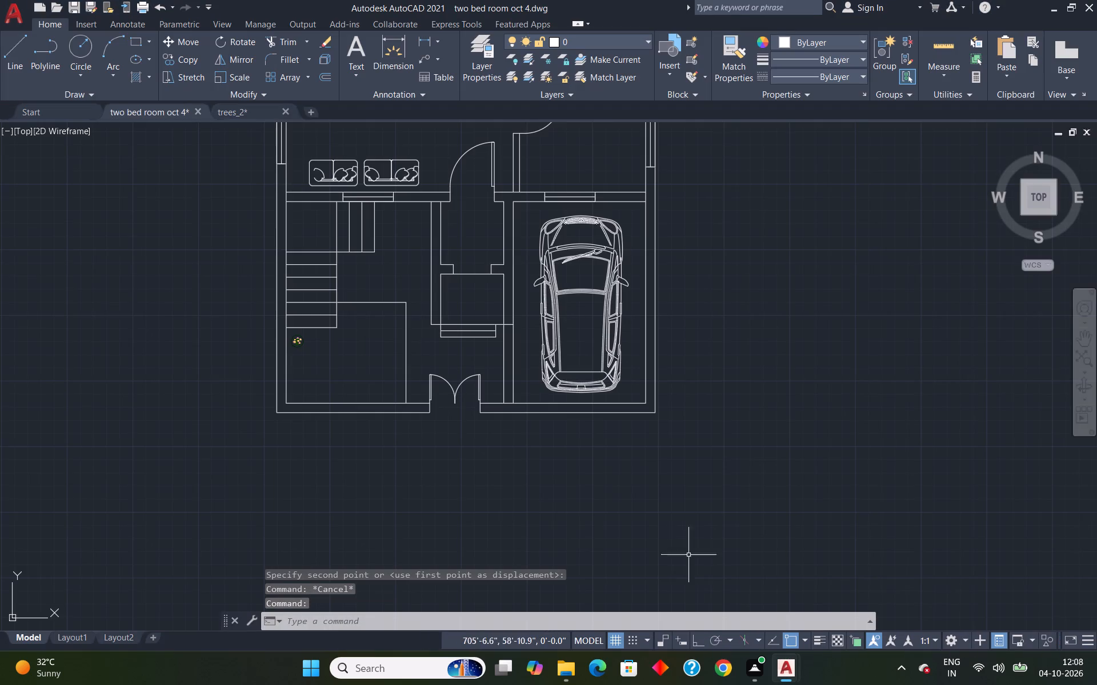
key(ctrl+v)
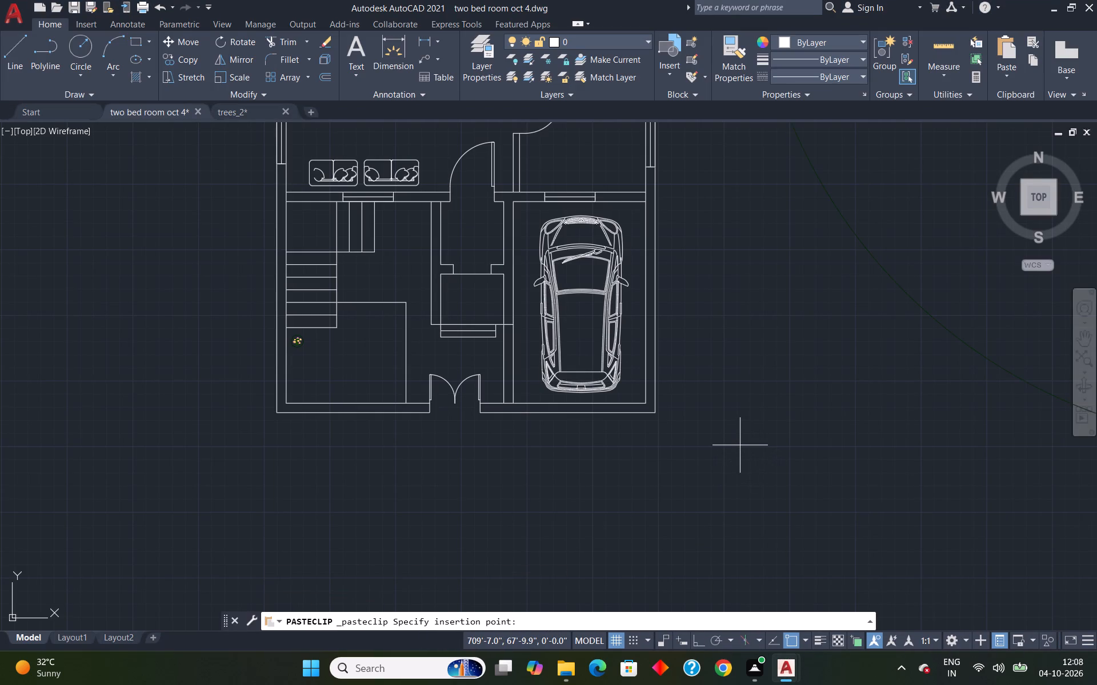
scroll(740, 445, down, 5)
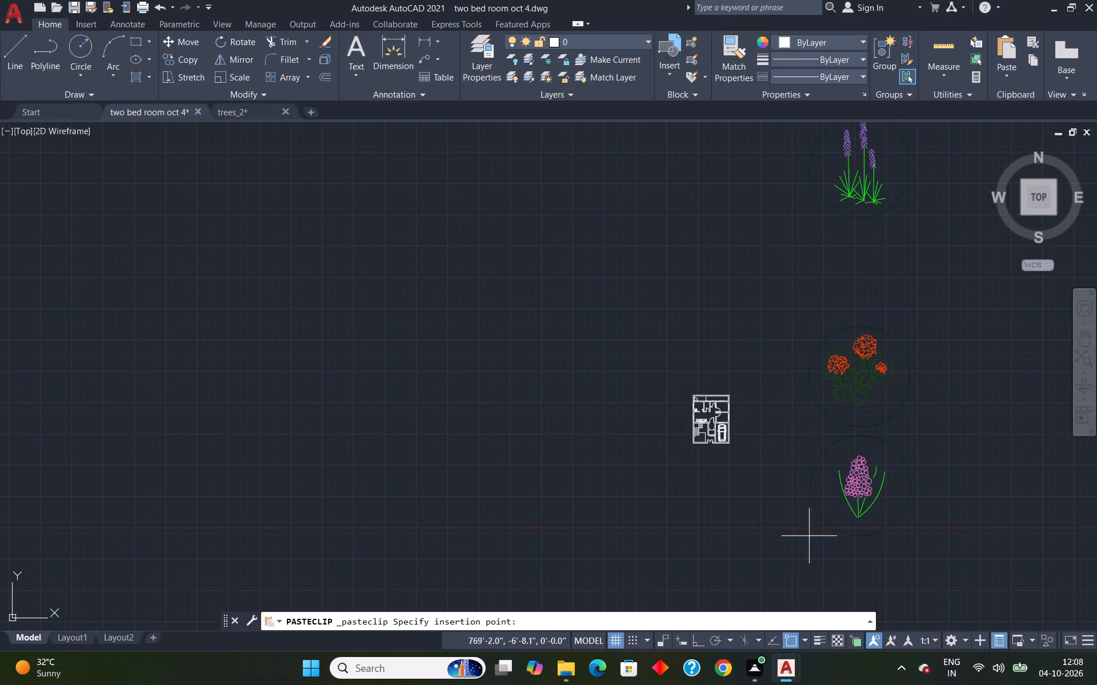
click(395, 539)
Shrink the pasted hyacinth block freehand with Scale from near its centre to about two-thirds of the house's width.
scroll(497, 487, down, 1)
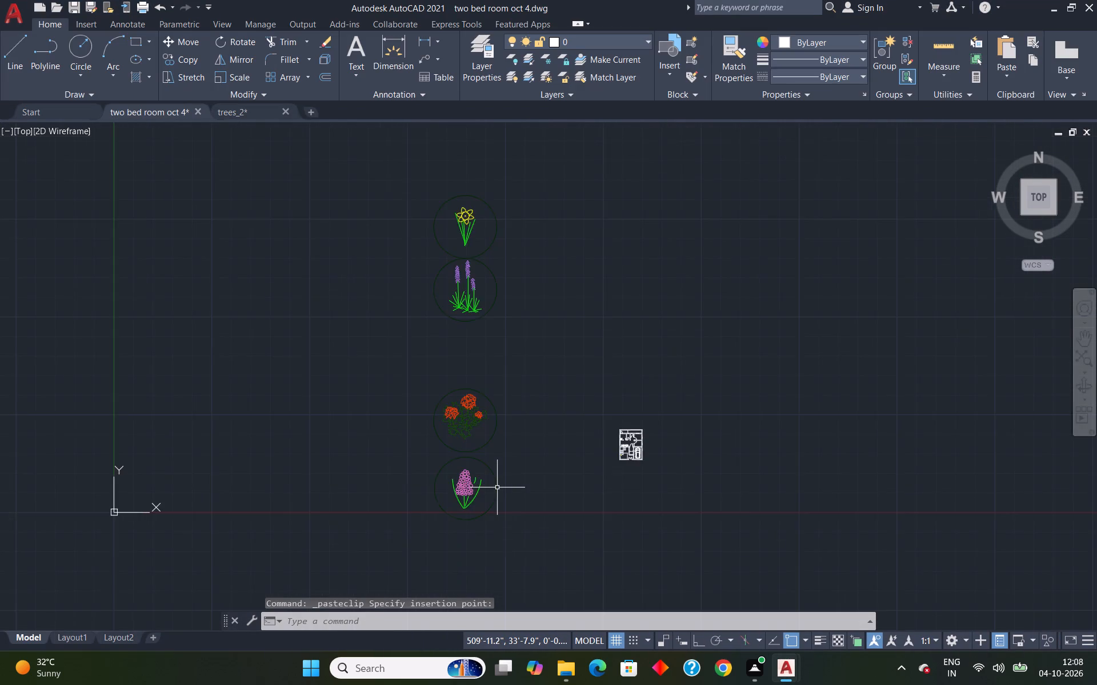
scroll(497, 487, down, 1)
click(495, 492)
text(SC)
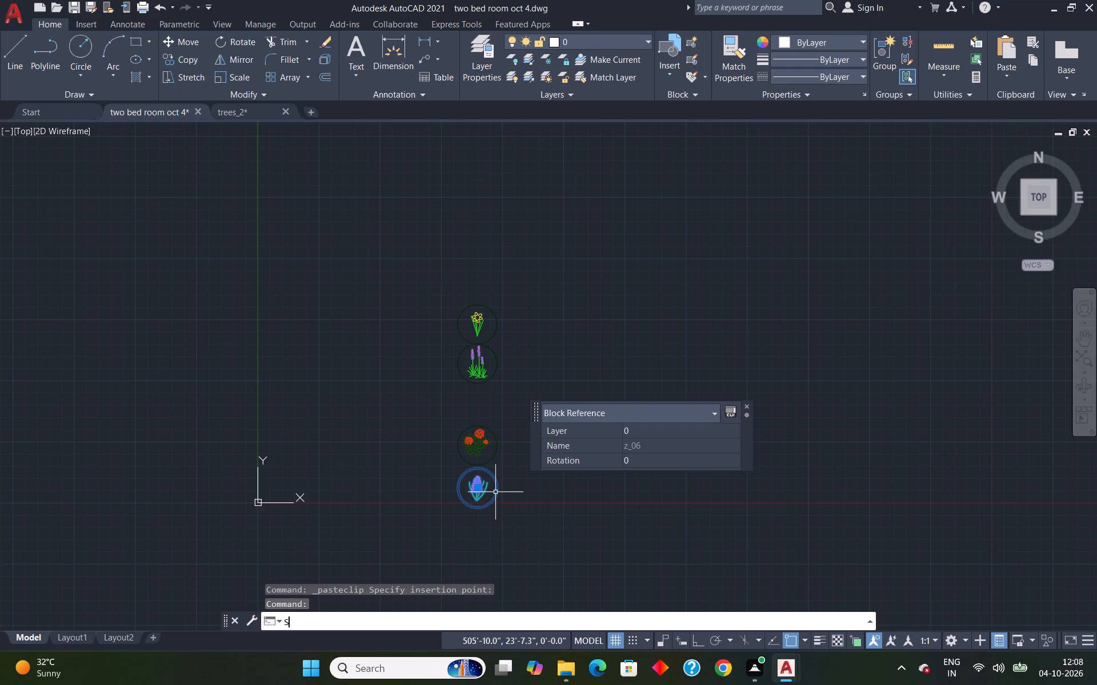
key(Return)
scroll(481, 493, up, 2)
click(475, 472)
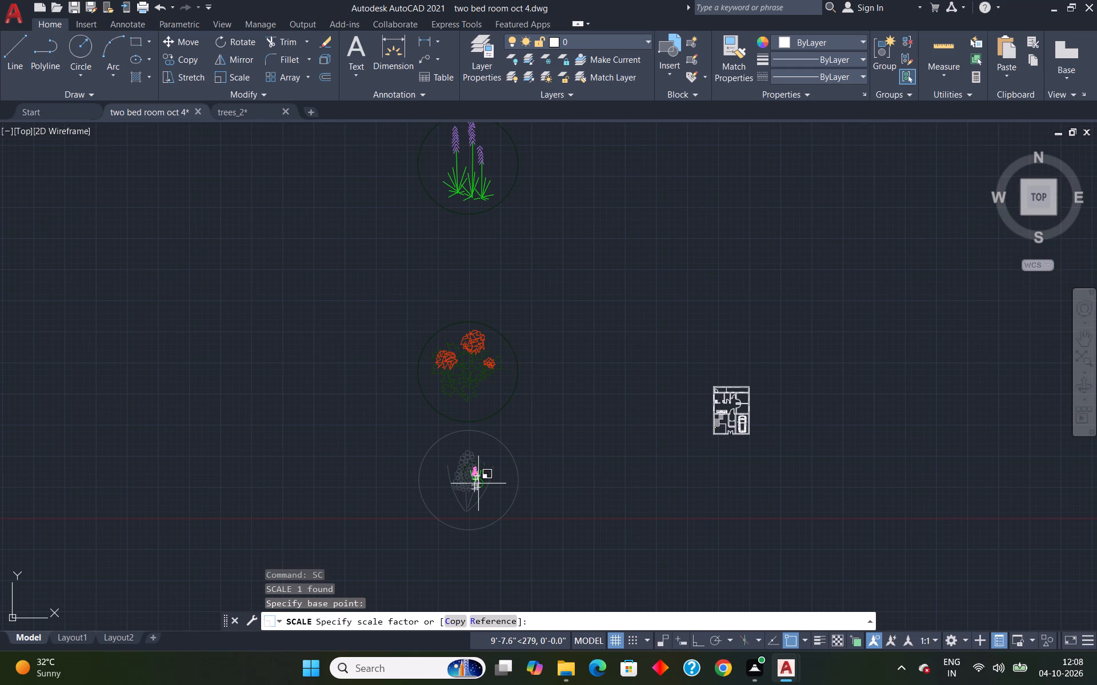
click(478, 481)
Move the reduced hyacinth block by its centre to the open area just west of the house's front yard.
scroll(481, 481, up, 3)
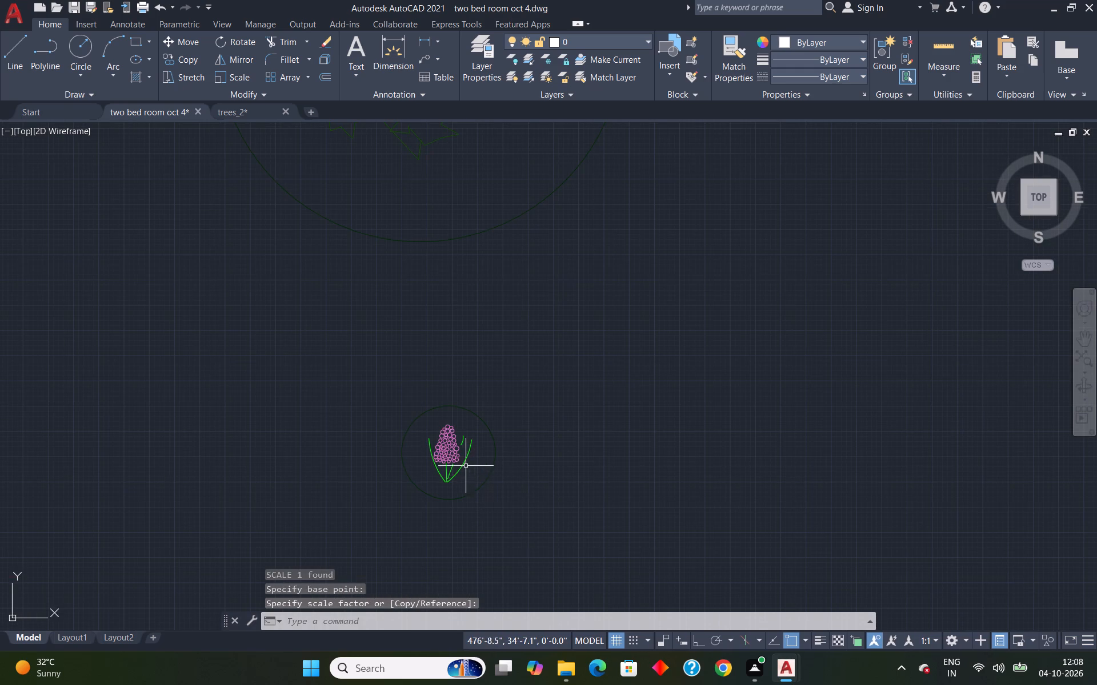
click(457, 463)
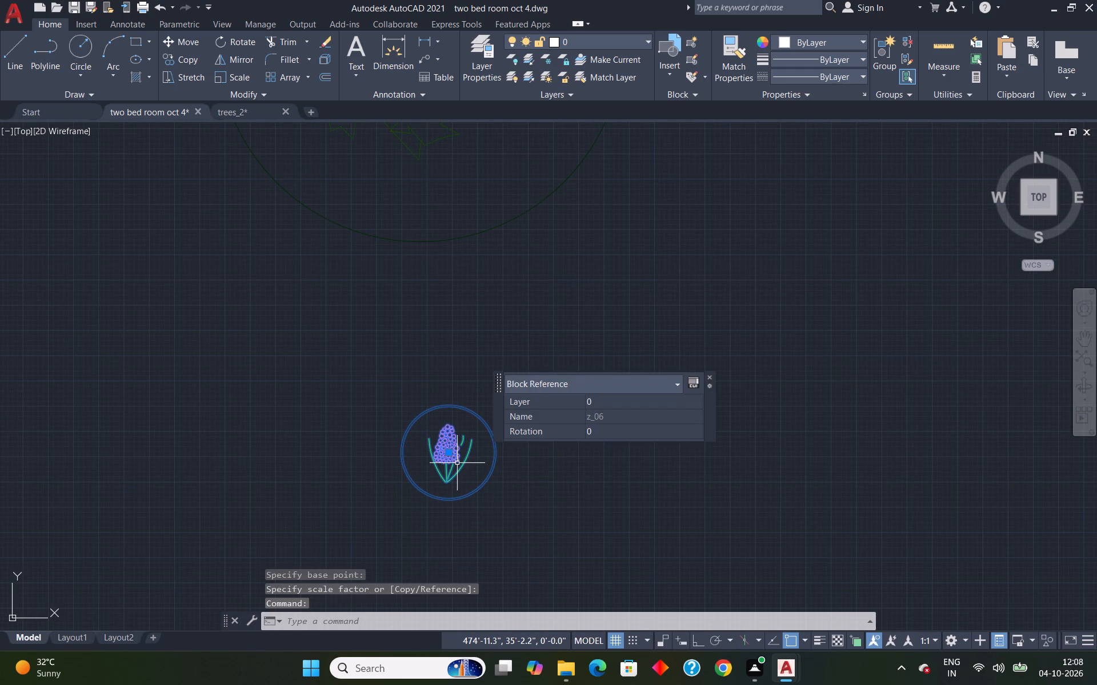
key(m)
key(Return)
click(443, 453)
scroll(588, 449, down, 2)
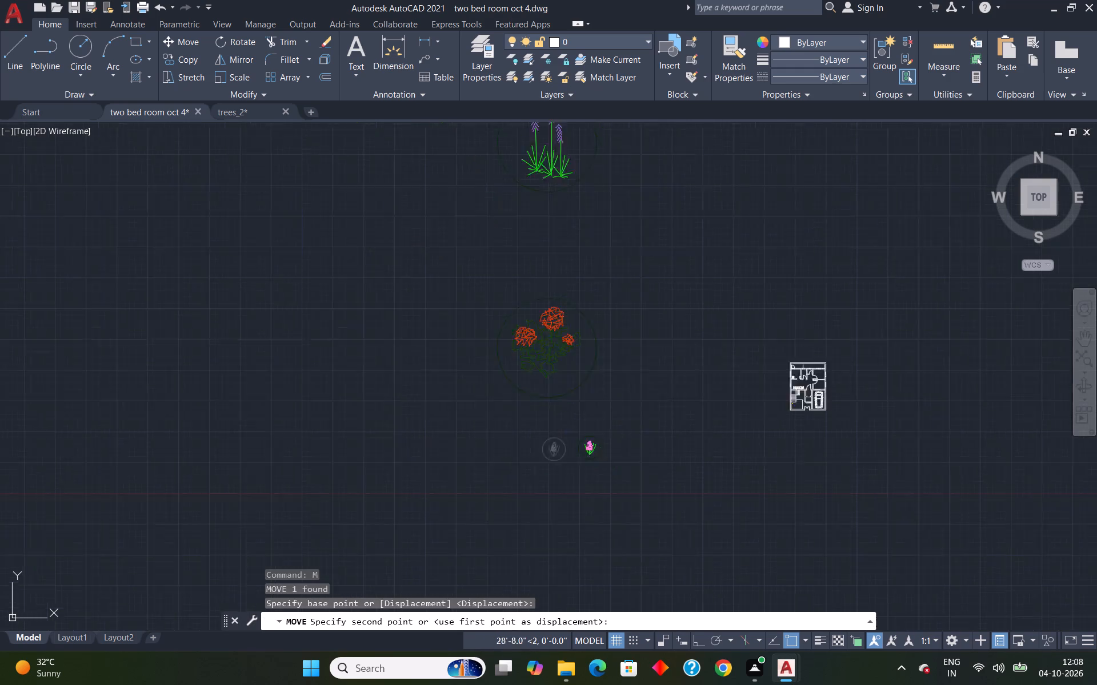
scroll(585, 449, down, 3)
scroll(659, 429, up, 5)
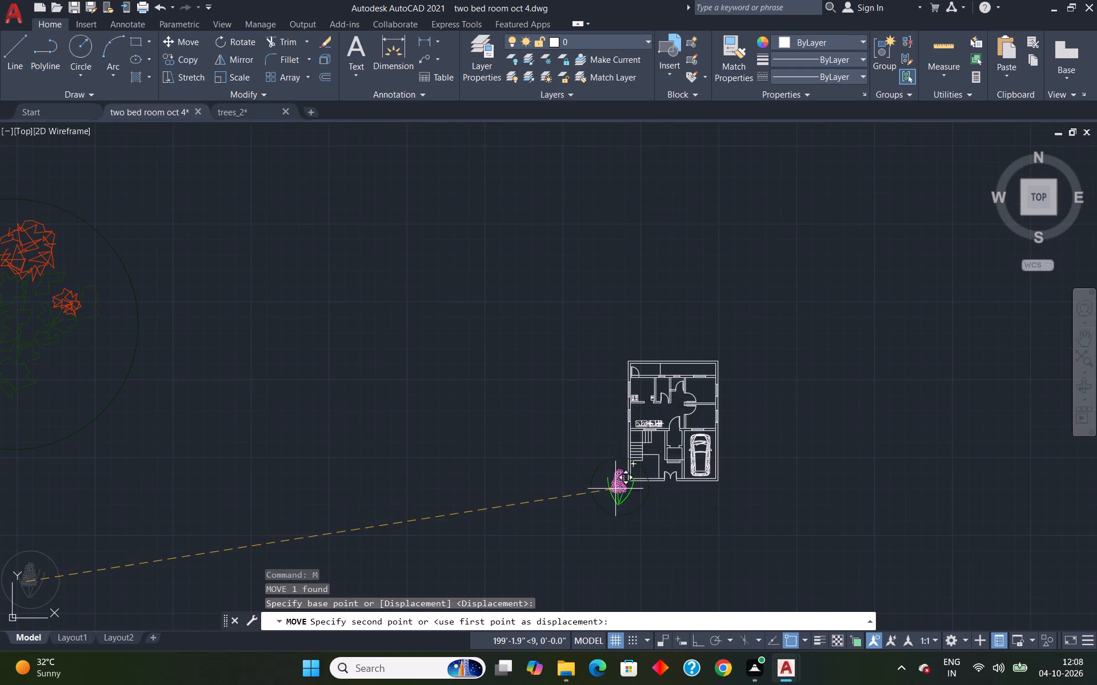
scroll(624, 486, up, 4)
click(419, 356)
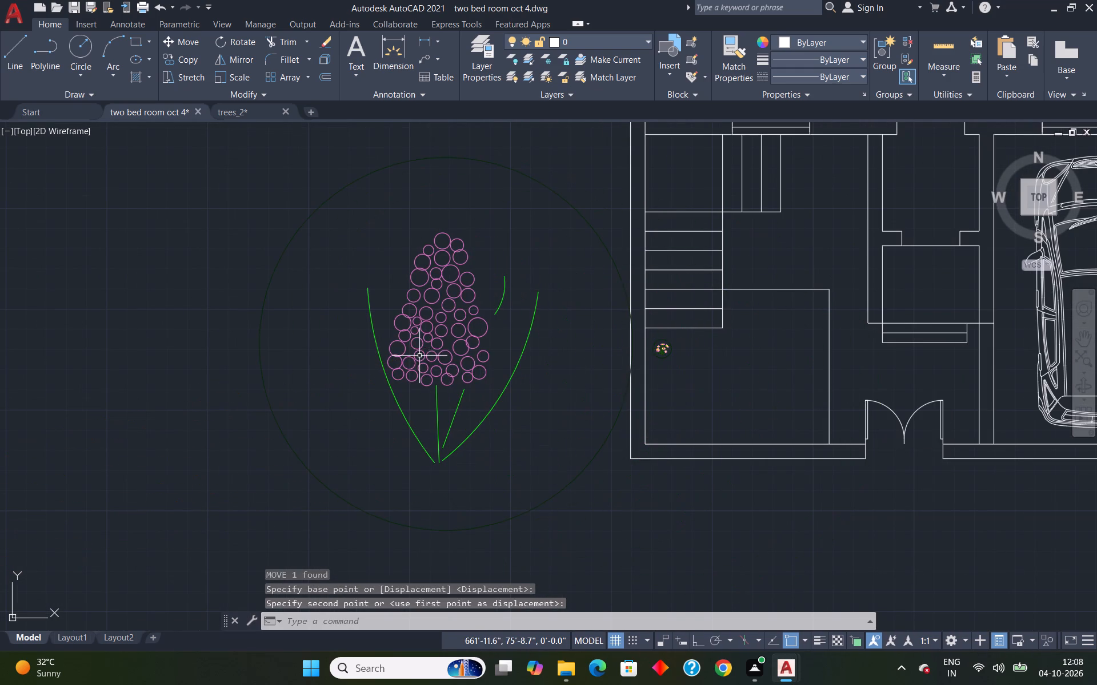
Shrink the hyacinth block again freehand with Scale from near its centre to about a third of the staircase's width.
click(453, 353)
text(SC)
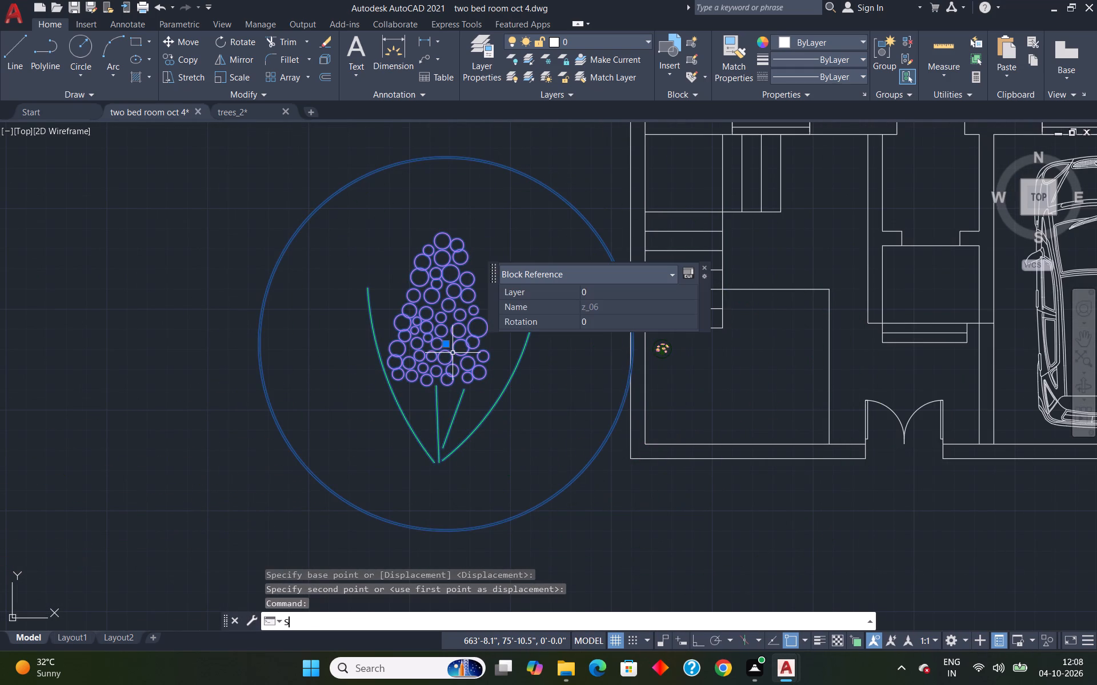
key(Return)
click(453, 353)
click(452, 348)
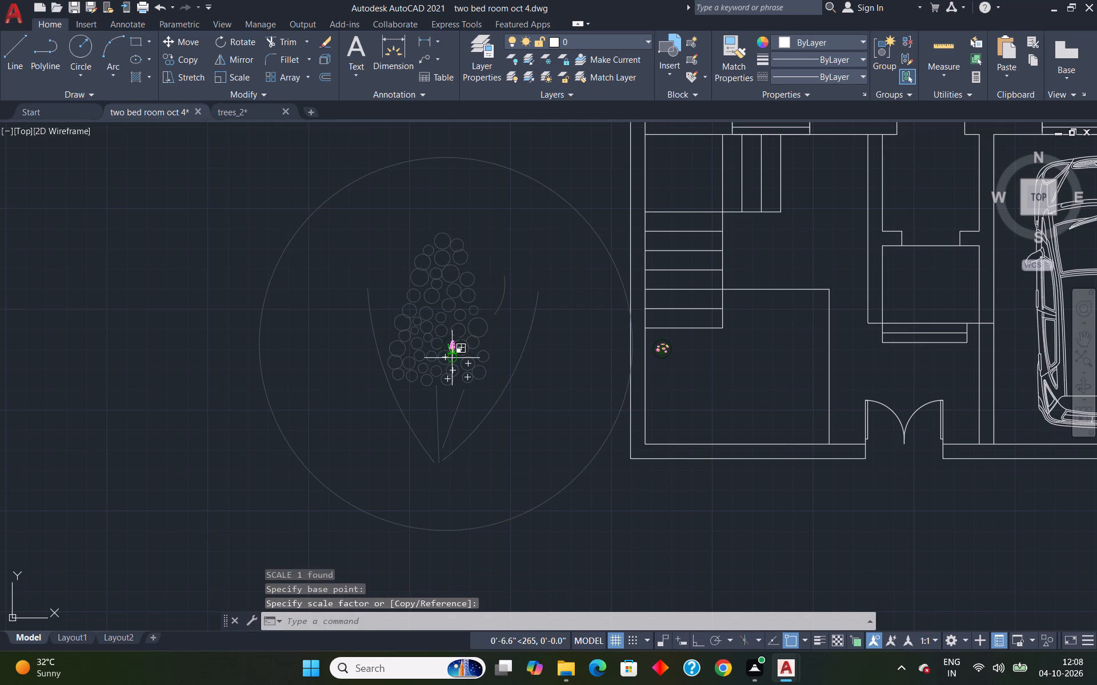
click(453, 357)
Move the small hyacinth block into the front yard, directly south of the pink flower block beside the west wall.
click(456, 351)
key(m)
key(Return)
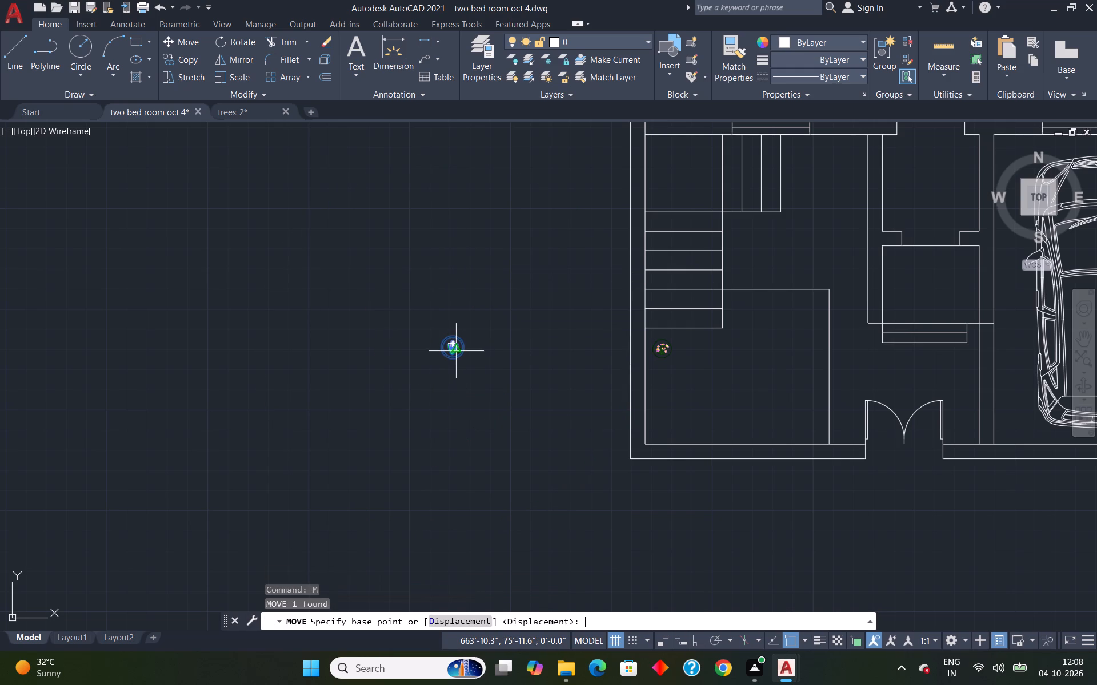
drag(456, 351, 462, 353)
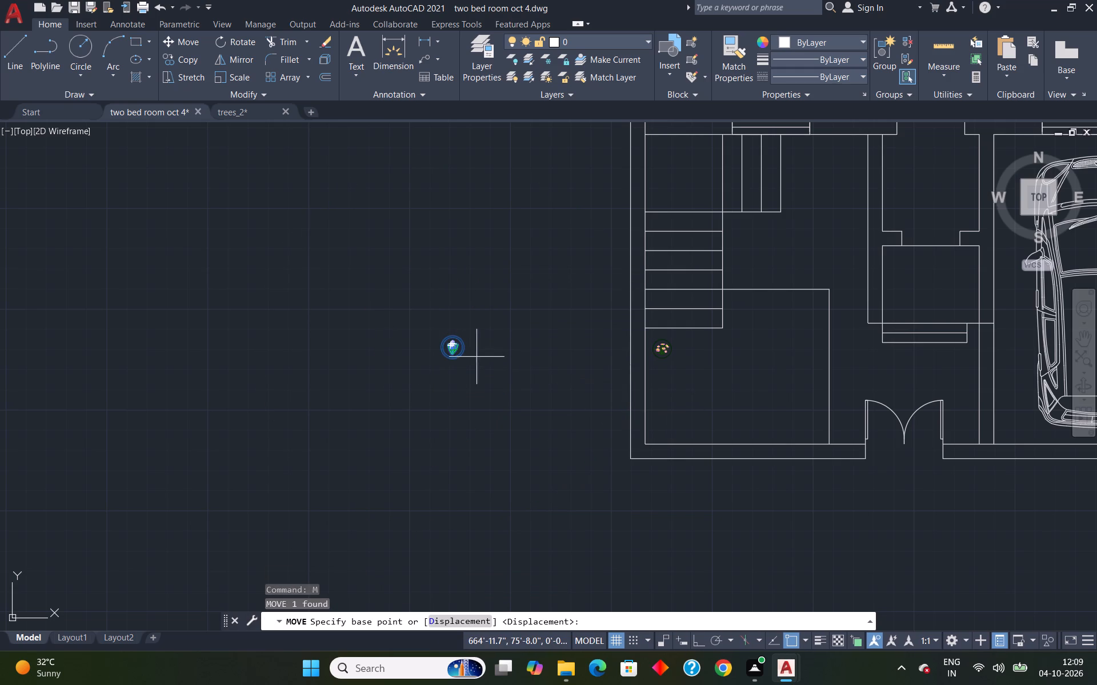
click(453, 350)
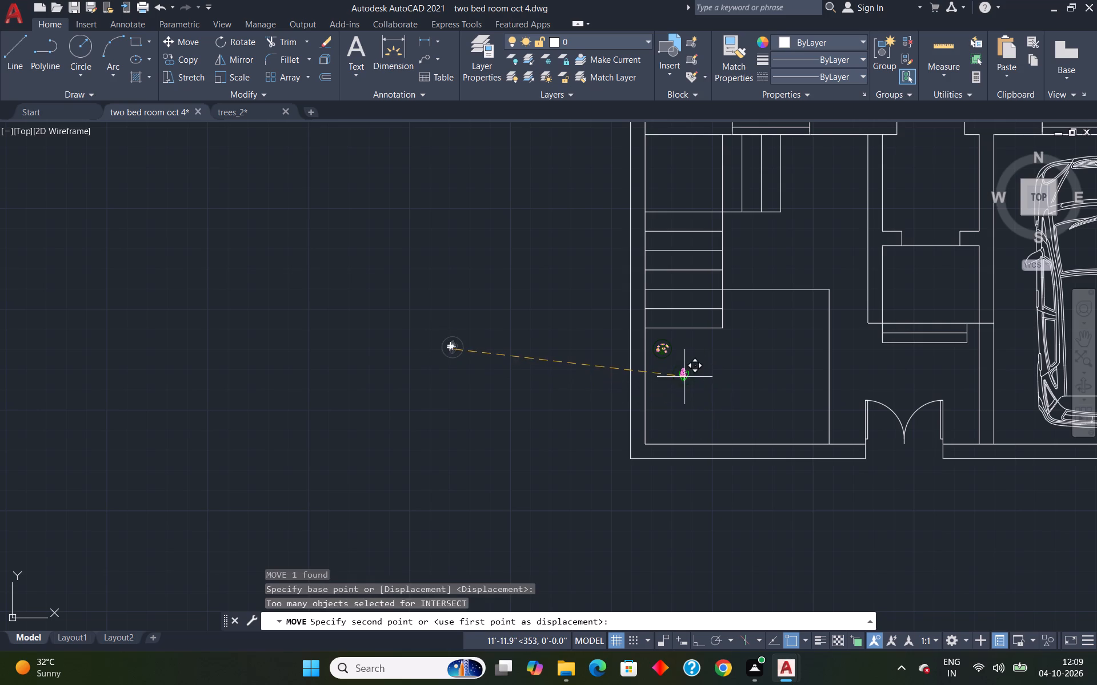
scroll(684, 377, up, 4)
click(545, 372)
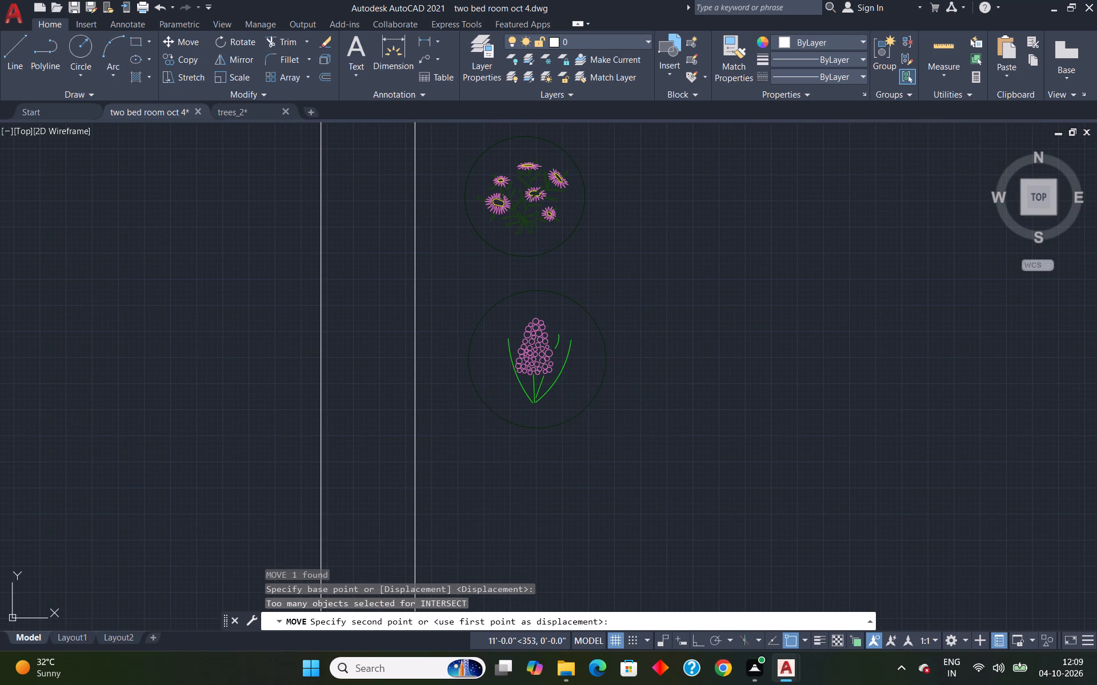
Copy the small pink flower block by its centre to just east of the staircase's lower steps.
scroll(560, 380, down, 3)
scroll(715, 339, down, 1)
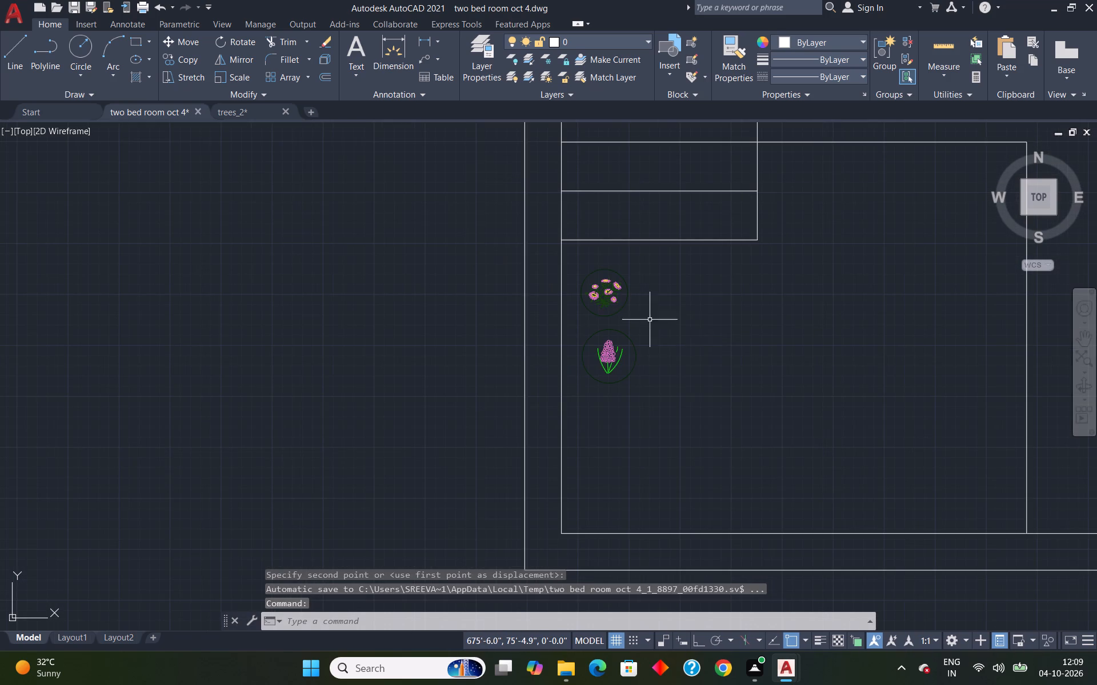
click(616, 302)
text(CO)
key(Return)
click(606, 297)
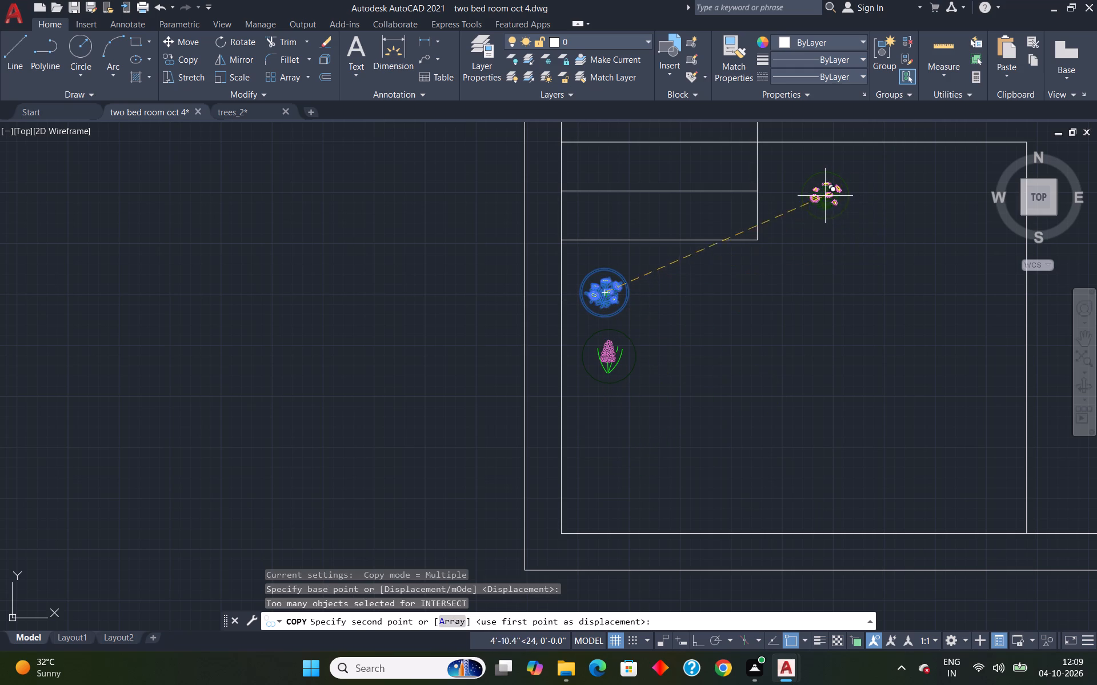
click(792, 176)
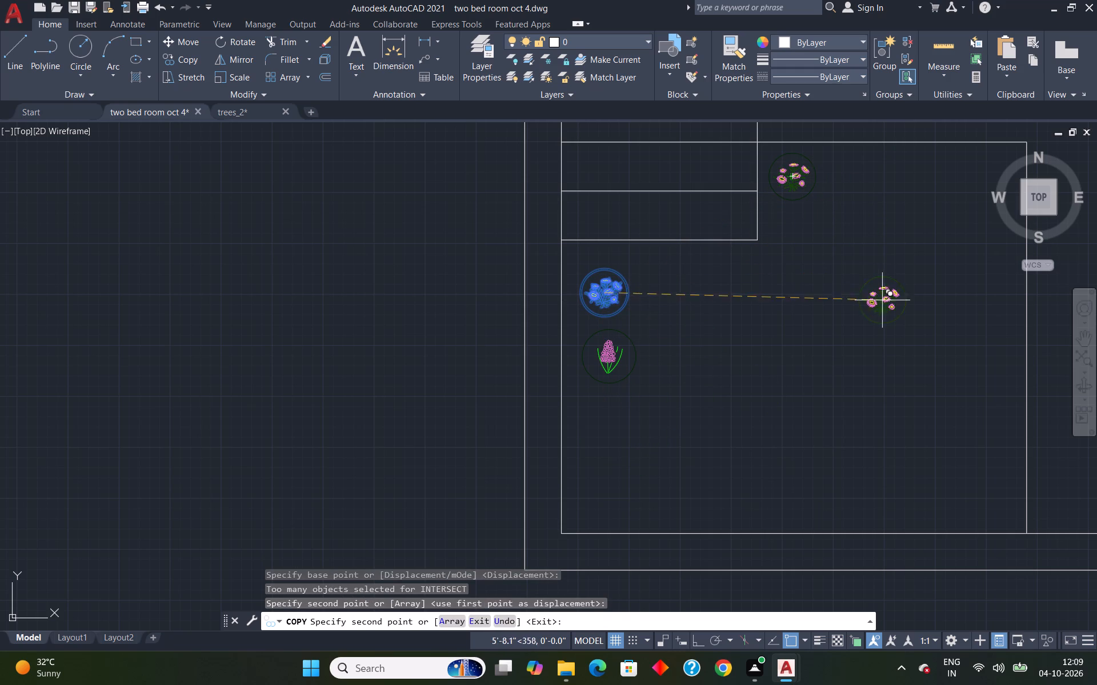
key(Escape)
Copy the small hyacinth block by its centre to just east of the copied pink flower block.
click(614, 351)
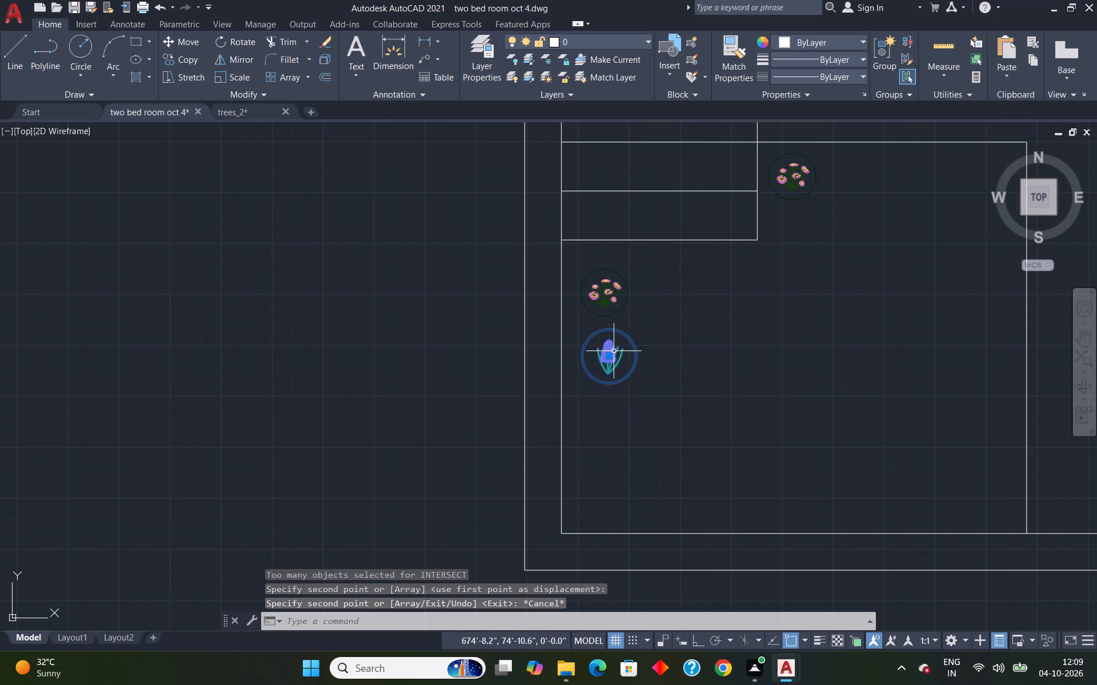
text(CO)
key(Return)
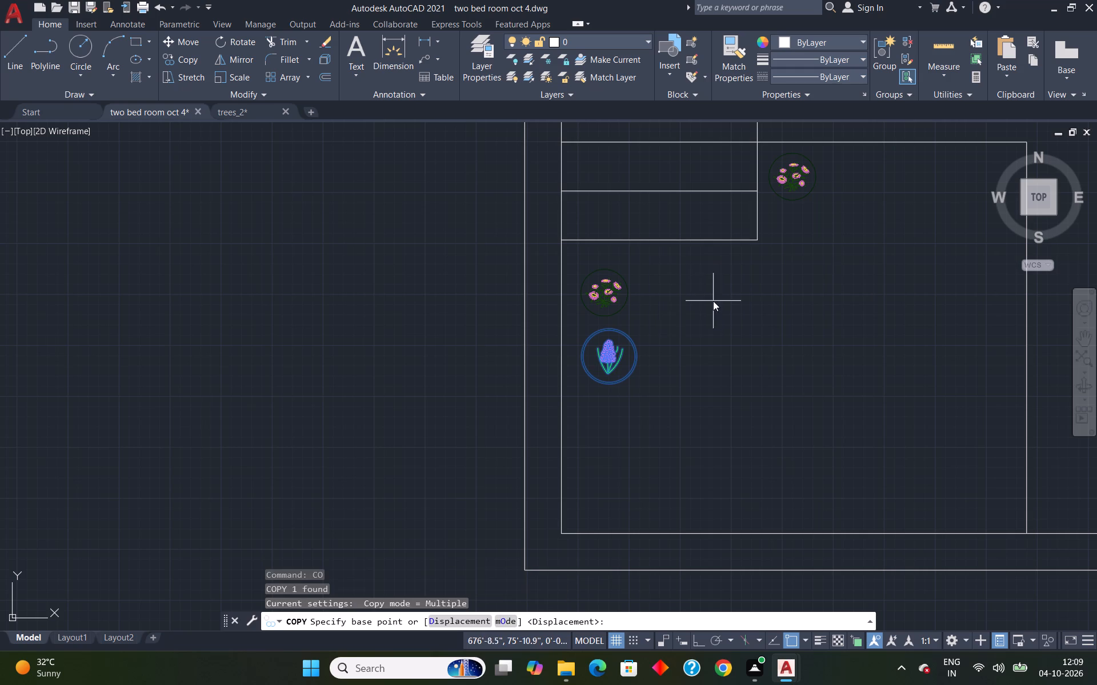
click(609, 361)
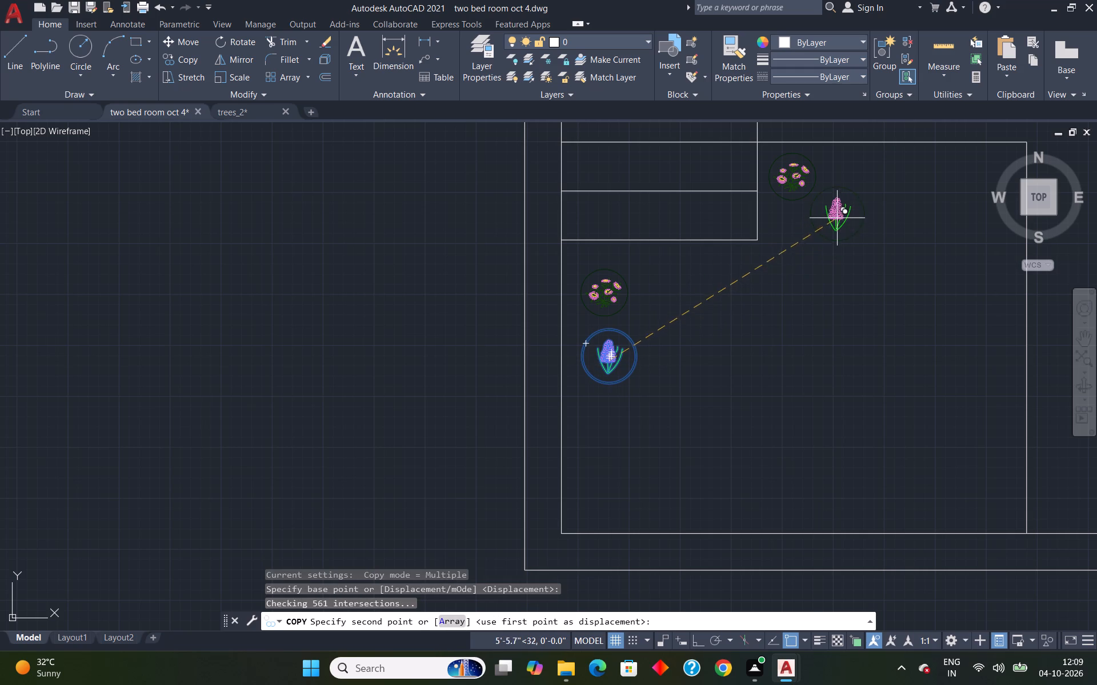
click(854, 186)
key(Escape)
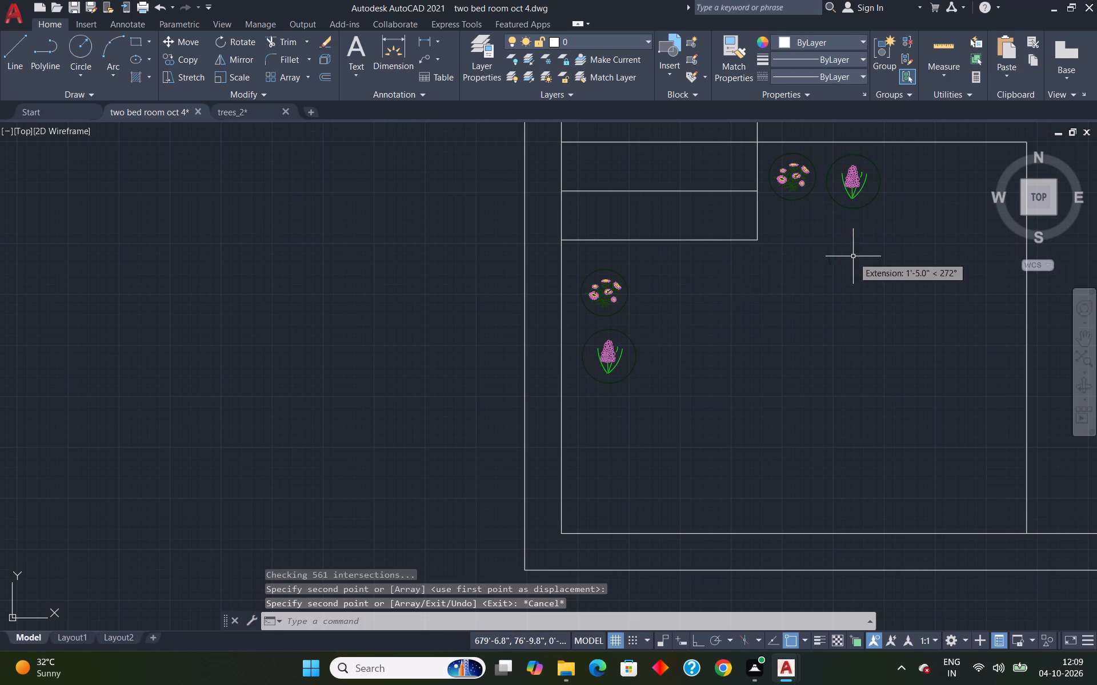
Shrink the red flower block freehand with Scale from near its centre to slightly less than the staircase's width.
scroll(673, 337, down, 4)
scroll(353, 350, down, 3)
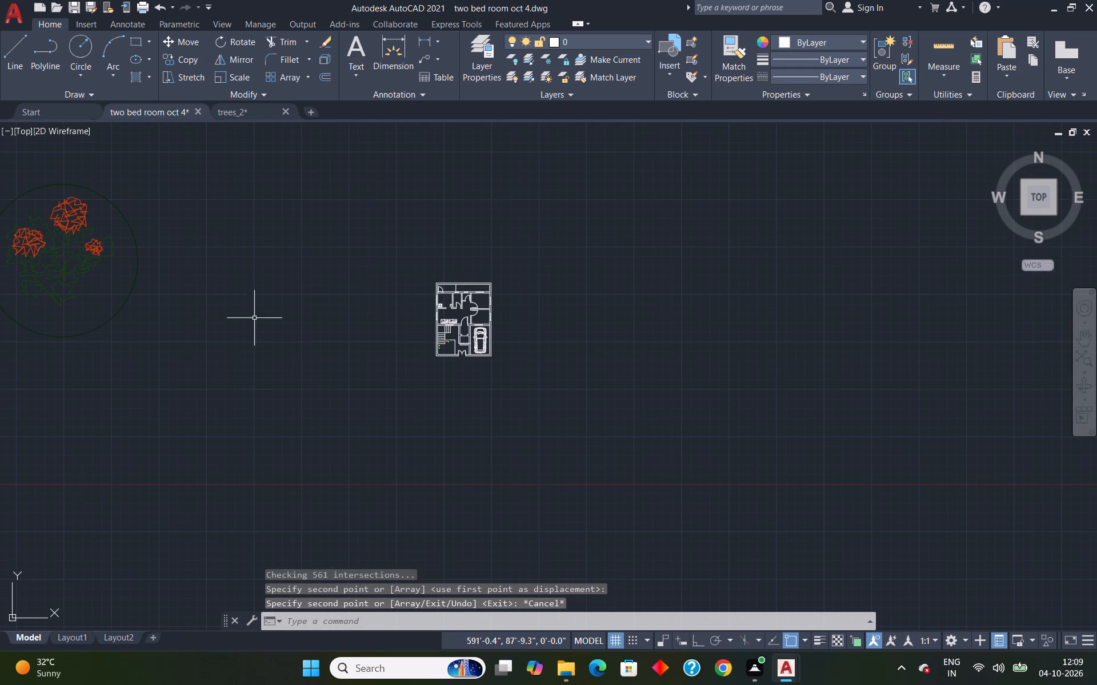
scroll(108, 253, down, 3)
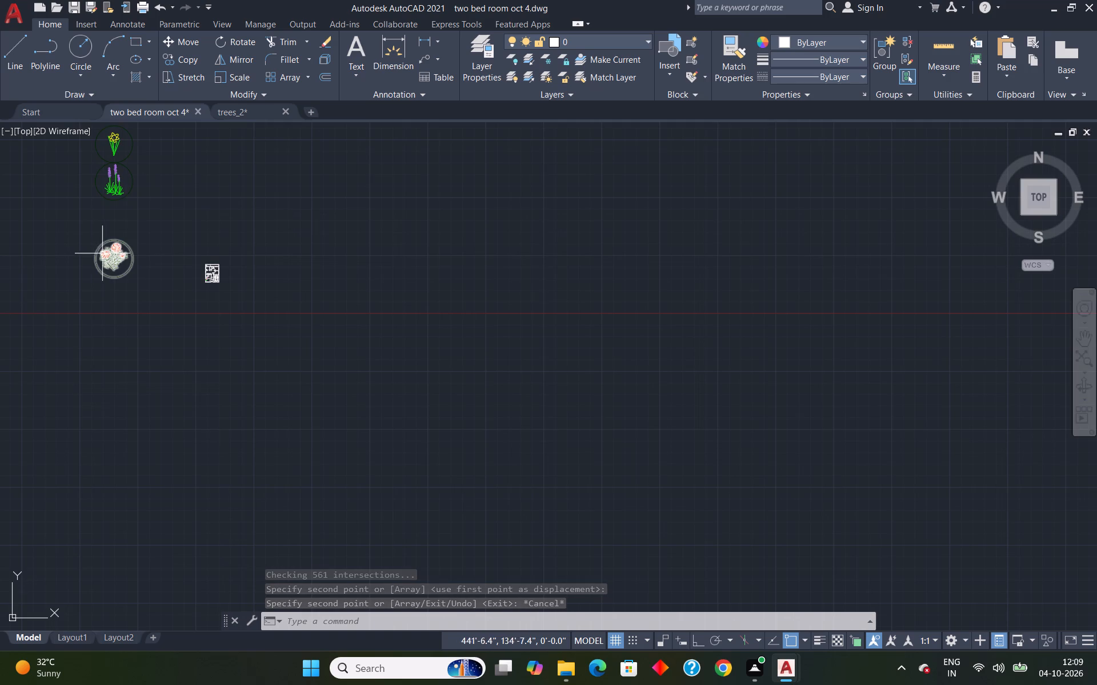
scroll(102, 219, down, 2)
scroll(92, 216, up, 3)
click(147, 281)
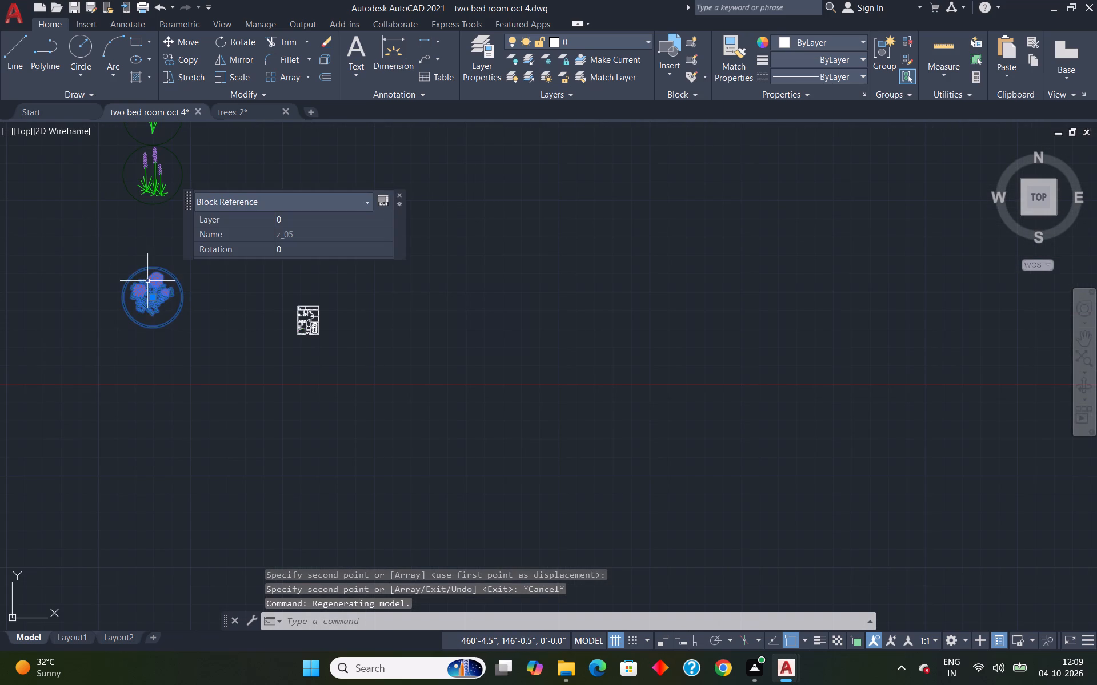
text(SC)
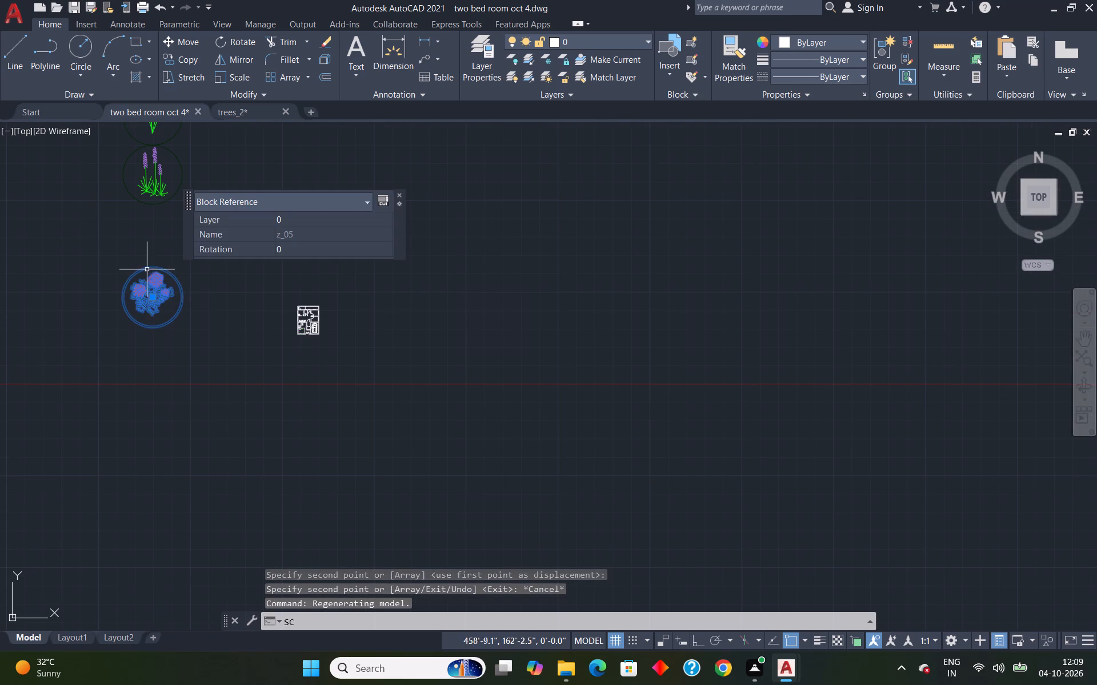
key(Return)
click(155, 298)
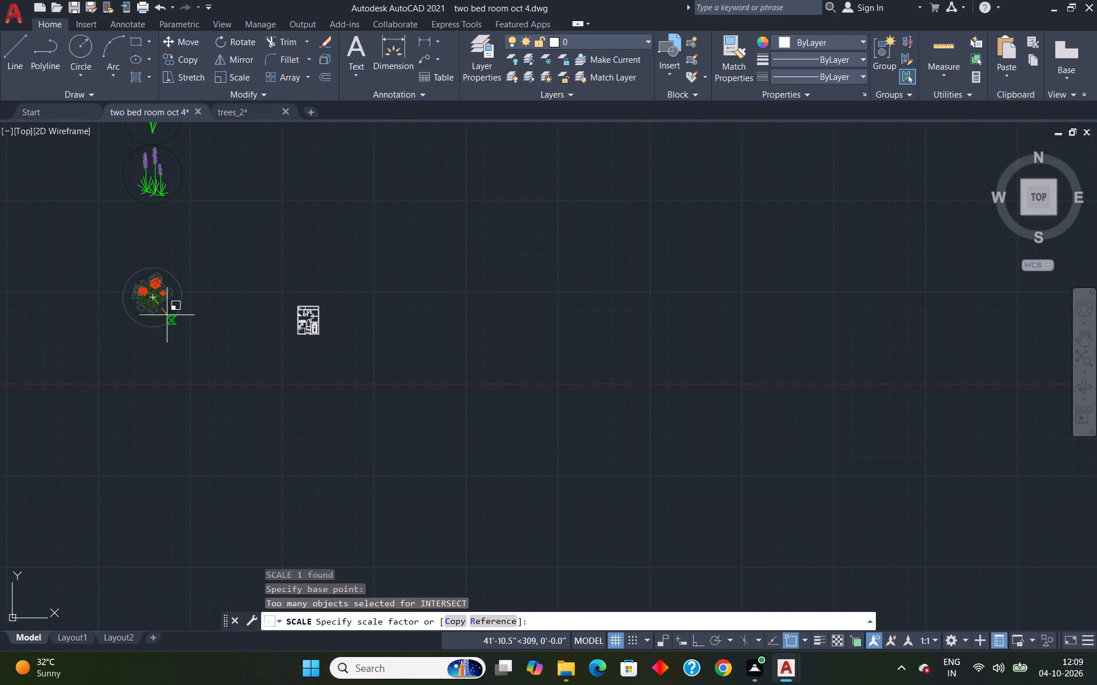
scroll(154, 300, up, 3)
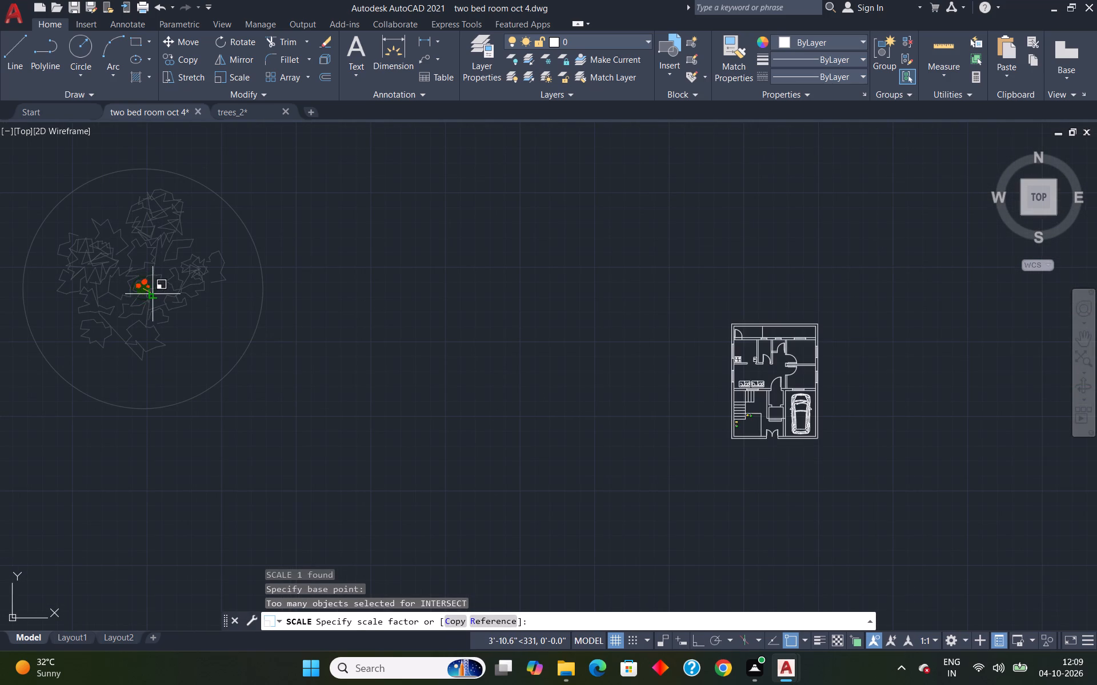
click(141, 291)
Move the shrunken red flower block close to the plan, just outside the front yard's west wall.
scroll(143, 284, up, 4)
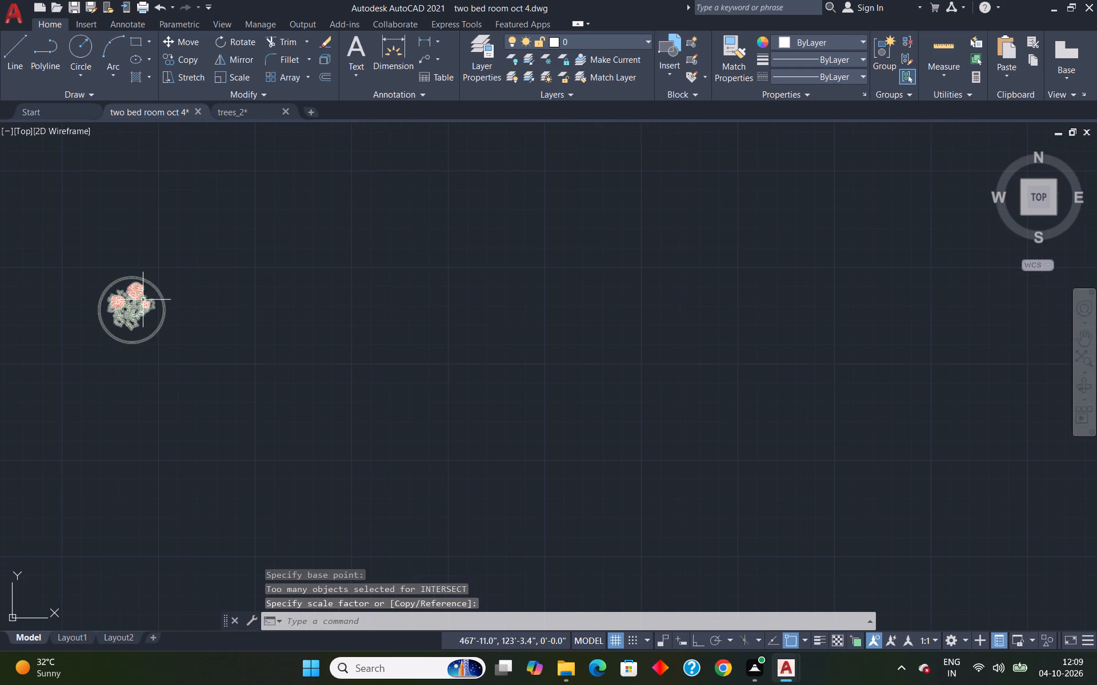
click(143, 301)
key(m)
key(Return)
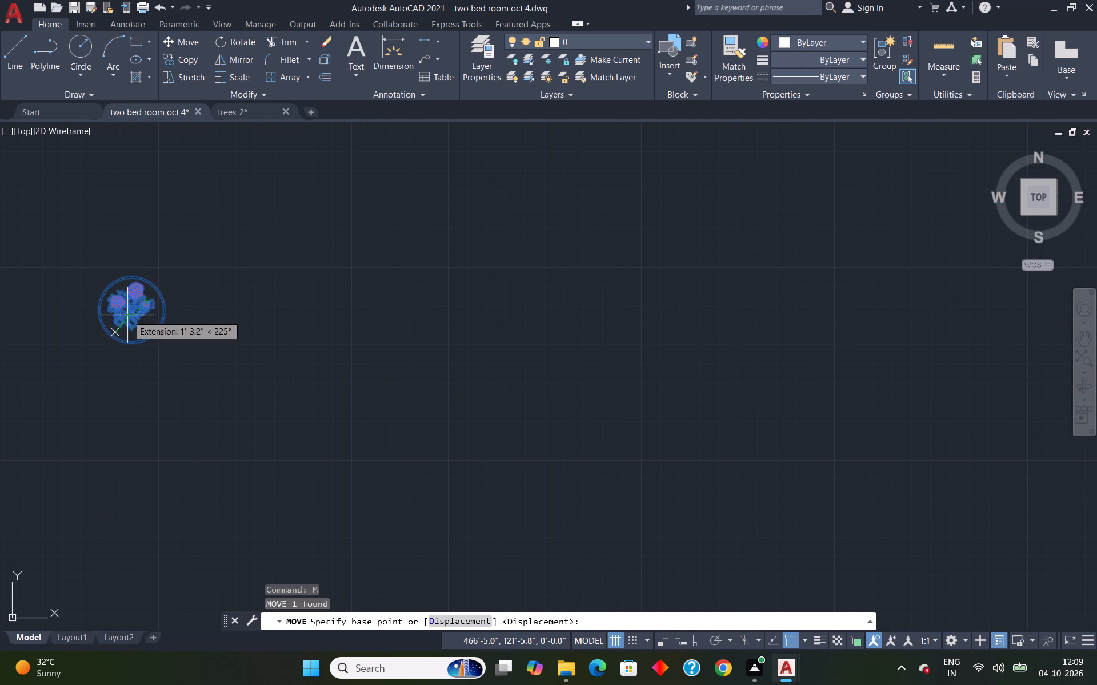
click(127, 315)
scroll(237, 342, down, 5)
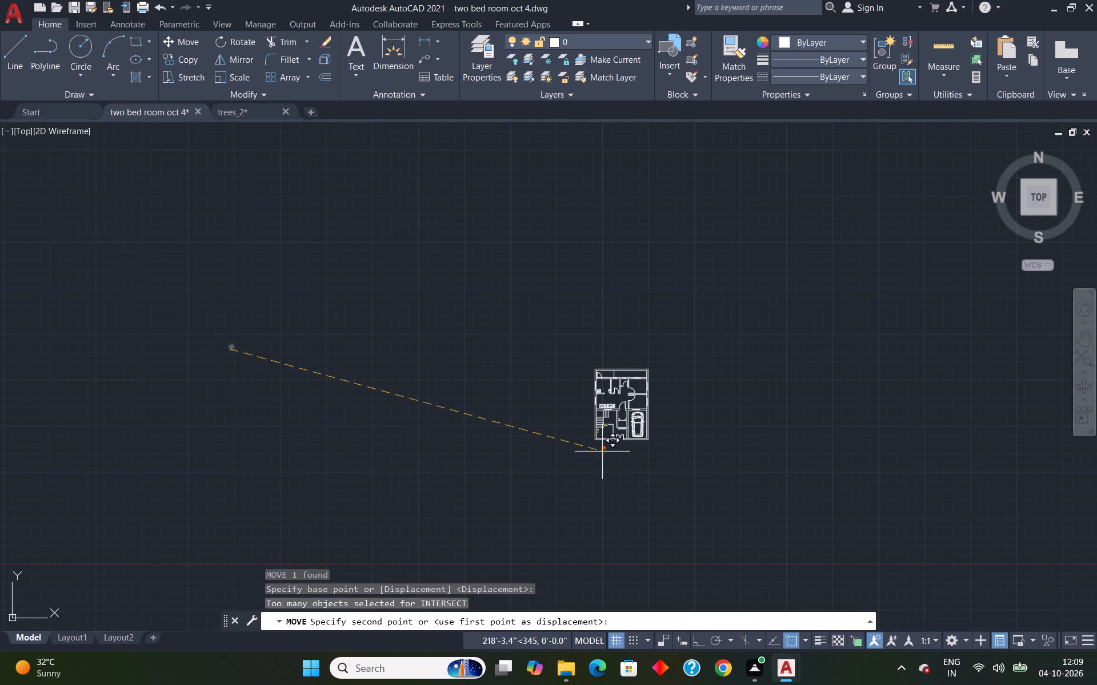
scroll(602, 452, up, 4)
scroll(570, 376, up, 3)
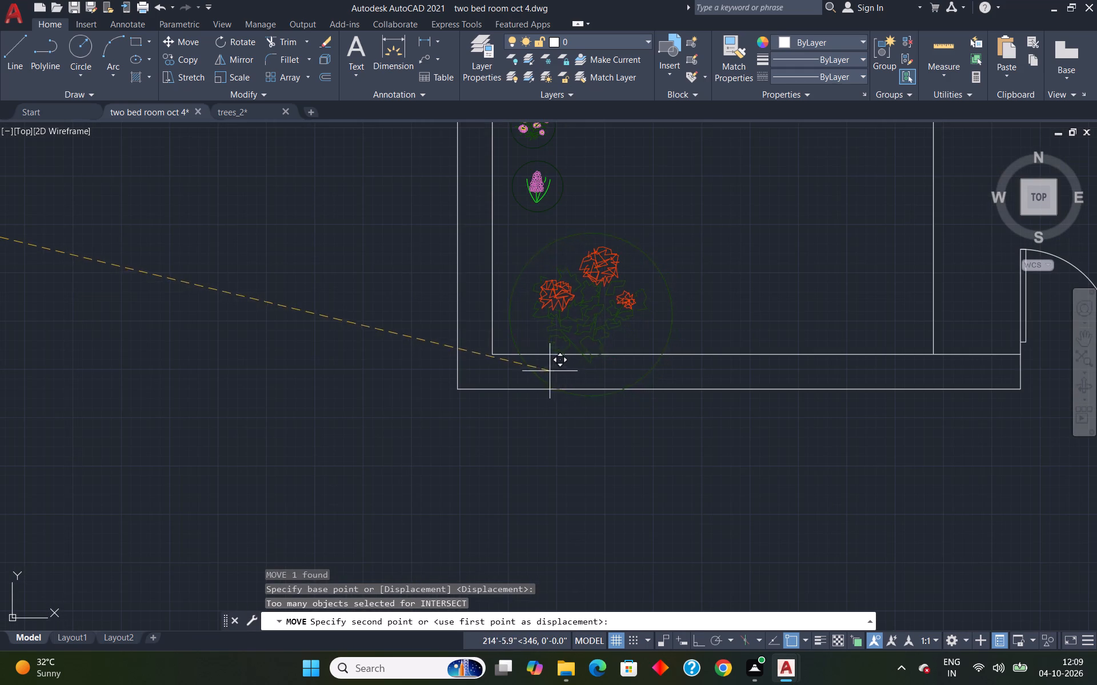
click(242, 377)
Shrink the red flower block again freehand with Scale from near its centre to a little over half the hyacinth block's size.
click(275, 362)
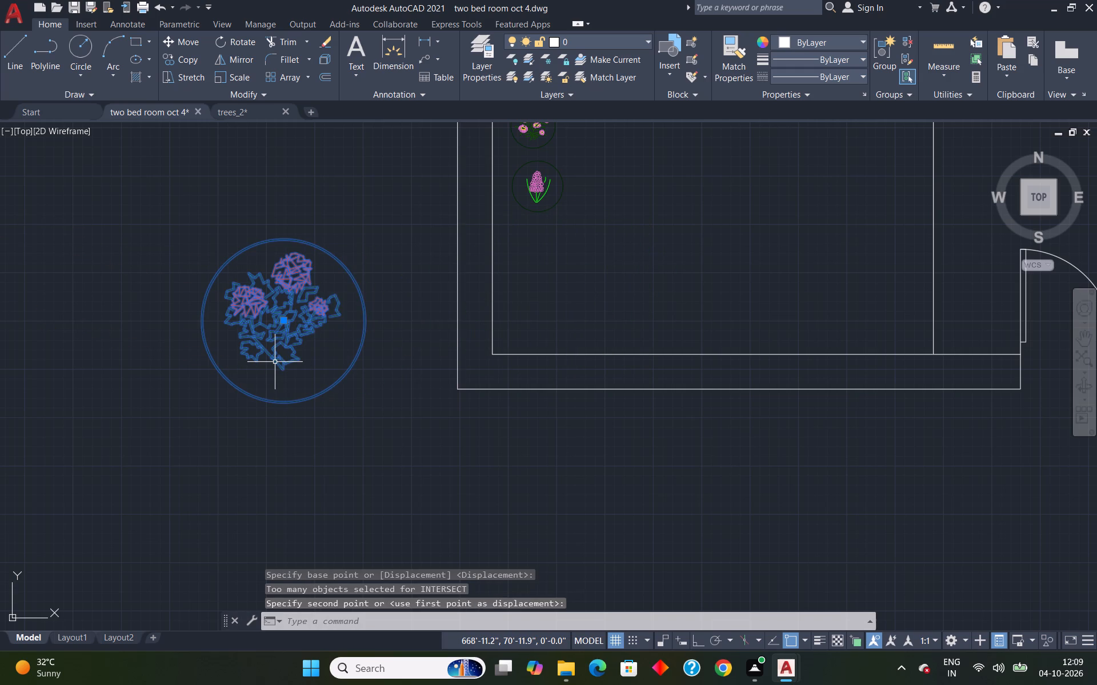
text(SC)
key(Return)
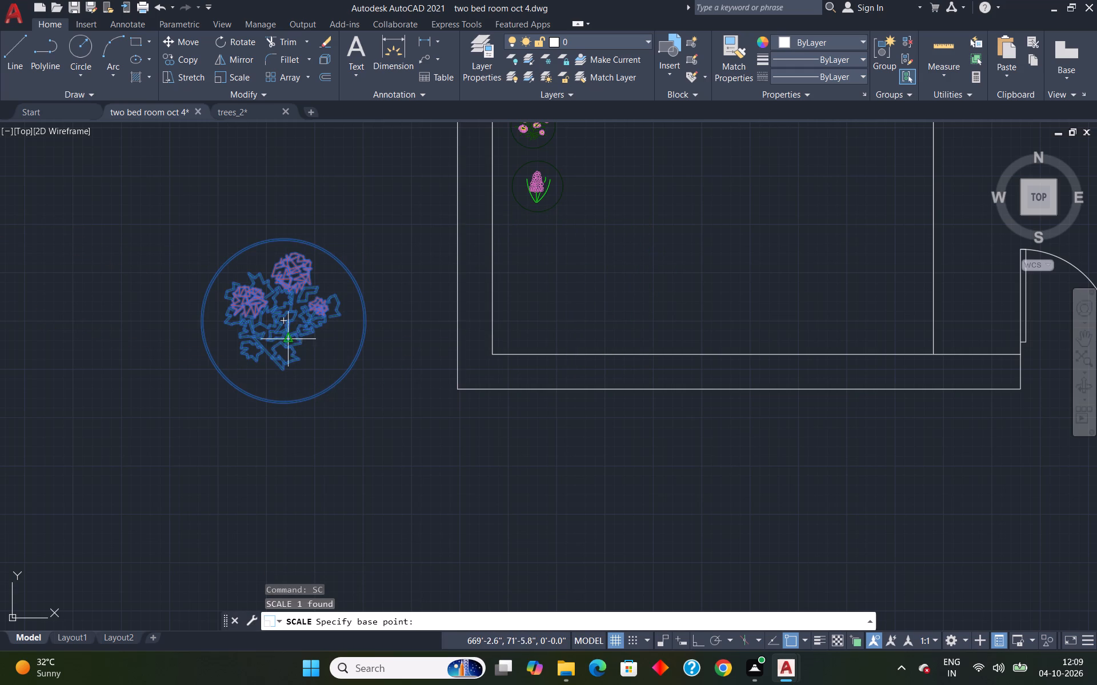
click(278, 324)
click(287, 333)
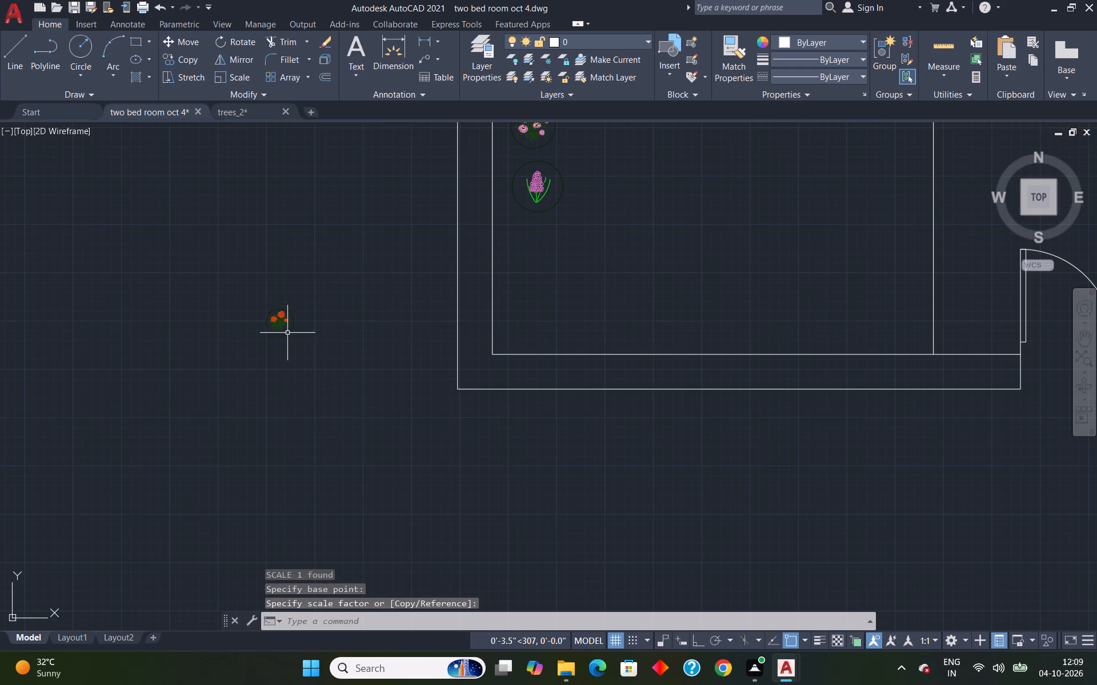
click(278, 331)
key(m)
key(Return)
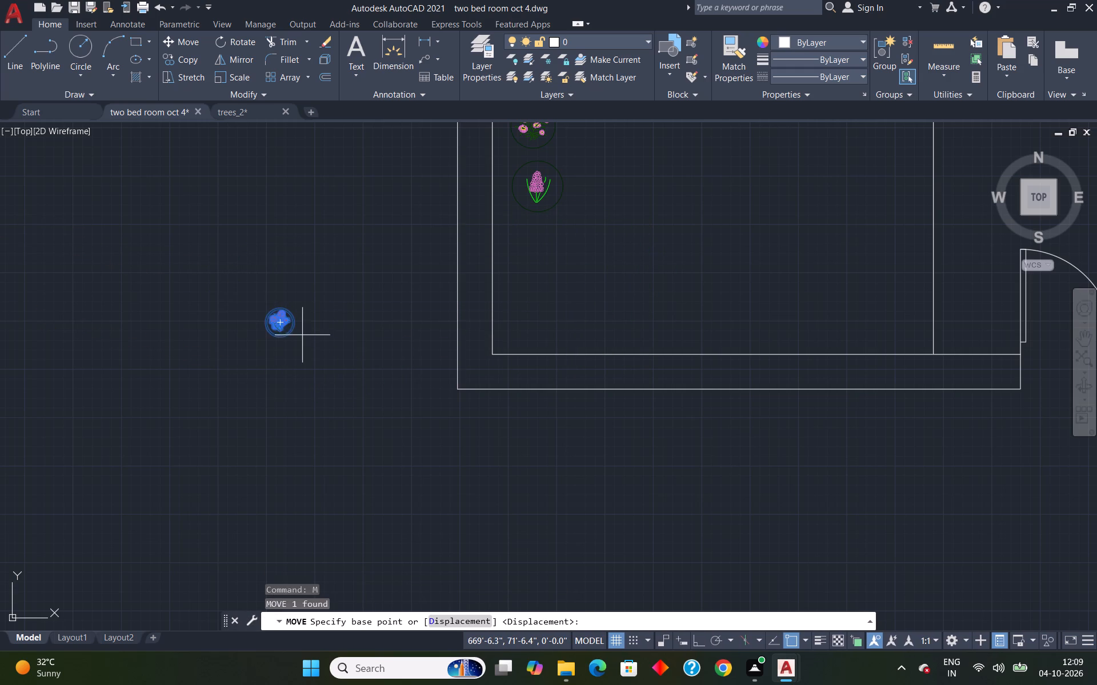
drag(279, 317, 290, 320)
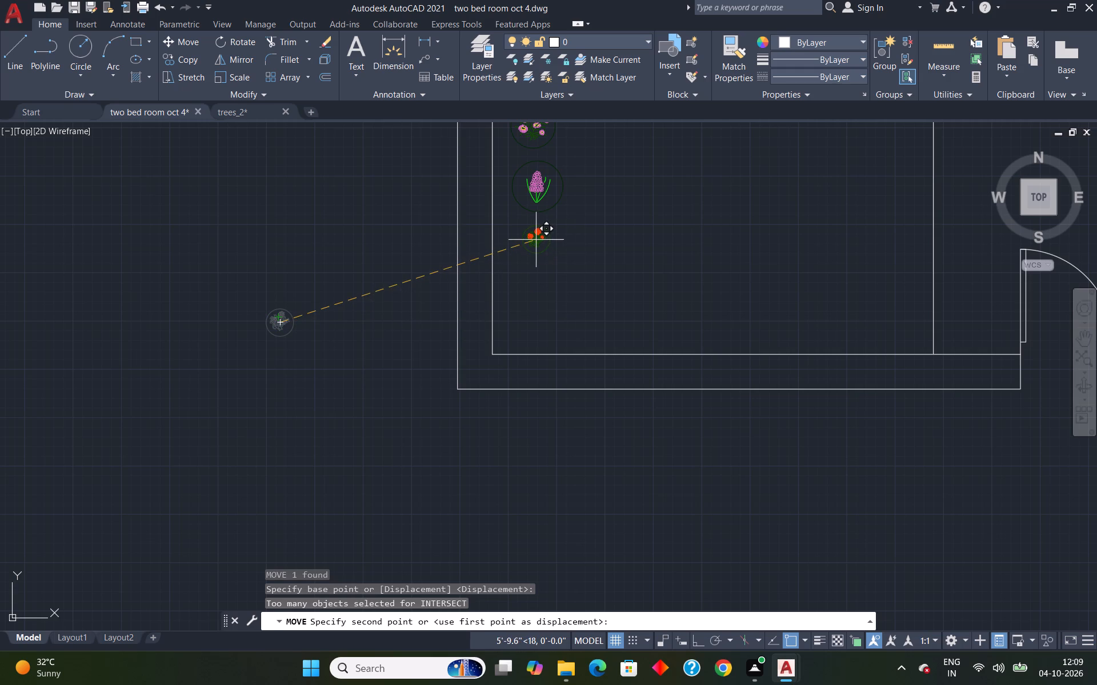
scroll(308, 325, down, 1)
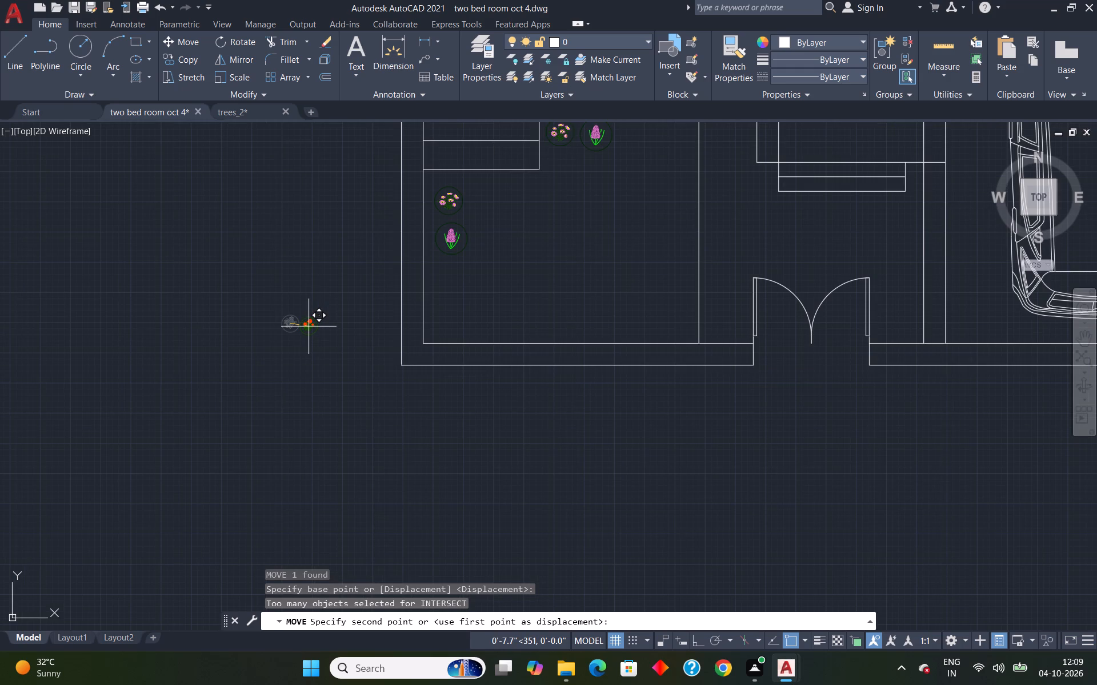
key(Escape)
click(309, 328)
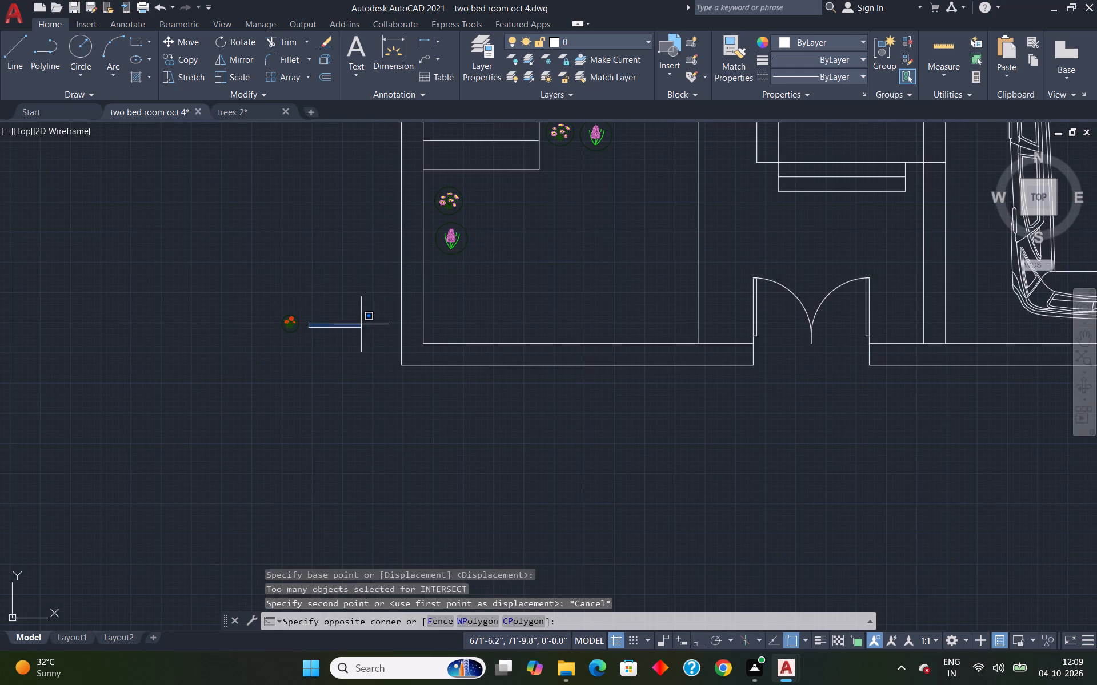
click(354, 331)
Enlarge the red flower block freehand with Scale to about one and a half times the hyacinth block's size.
click(285, 331)
text(SC)
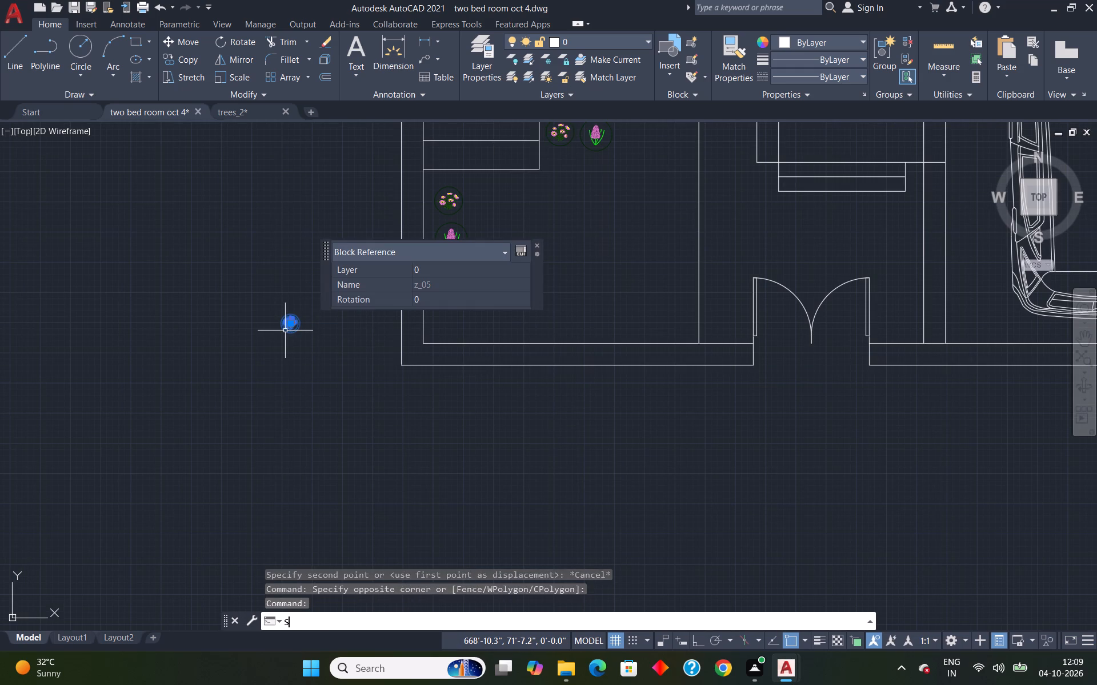
key(Return)
click(297, 323)
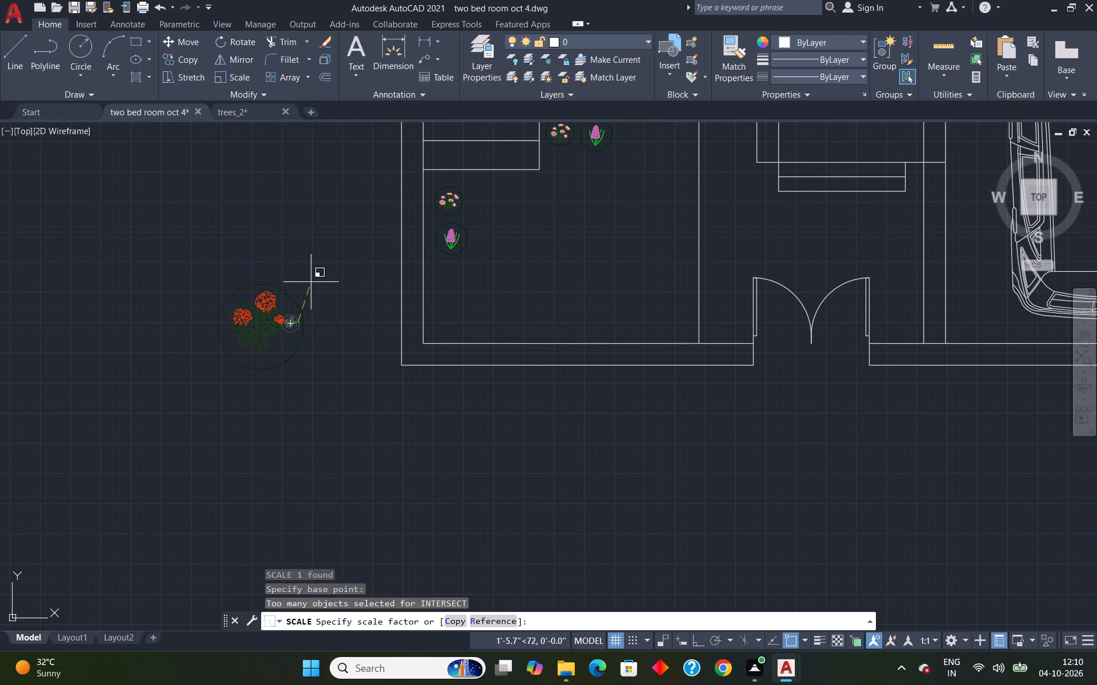
click(317, 308)
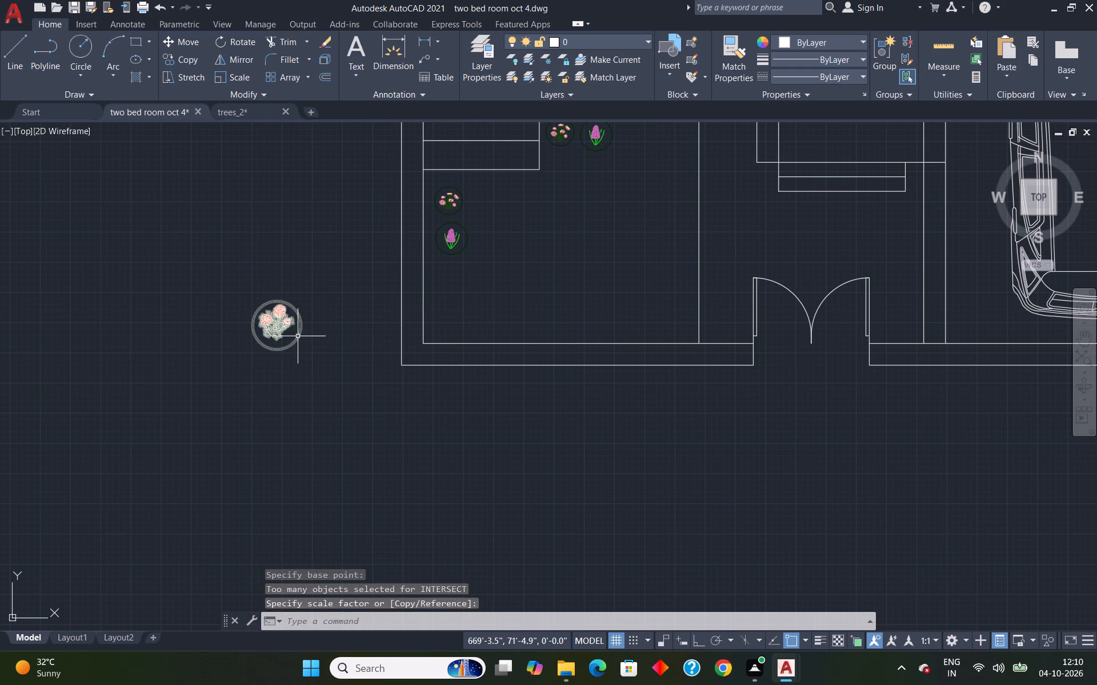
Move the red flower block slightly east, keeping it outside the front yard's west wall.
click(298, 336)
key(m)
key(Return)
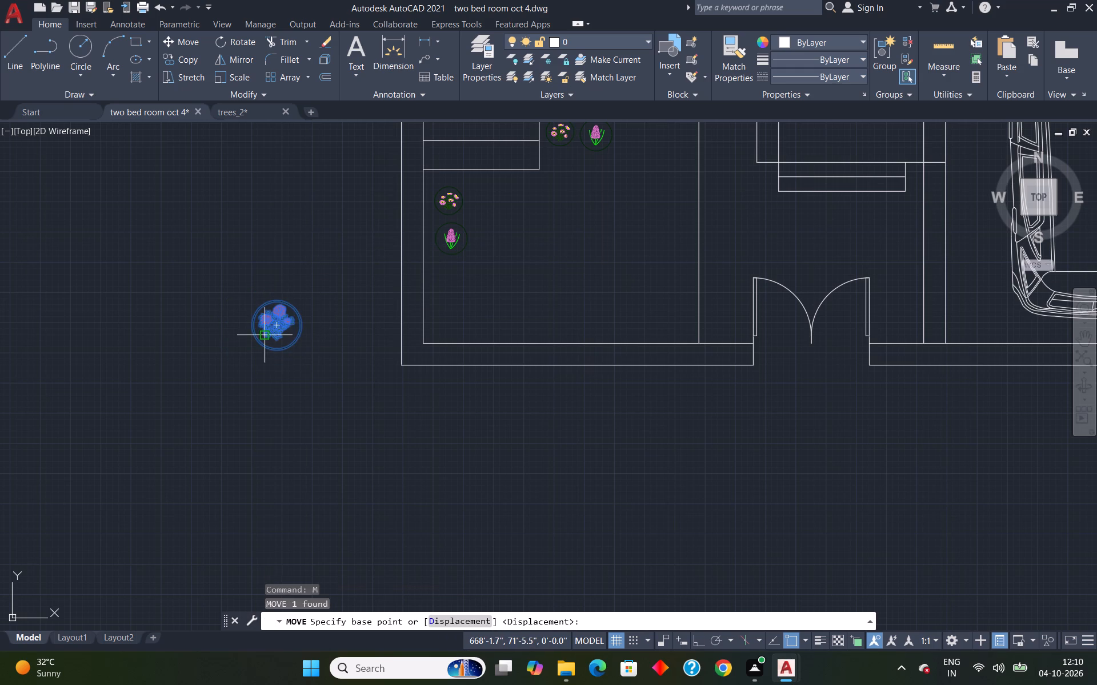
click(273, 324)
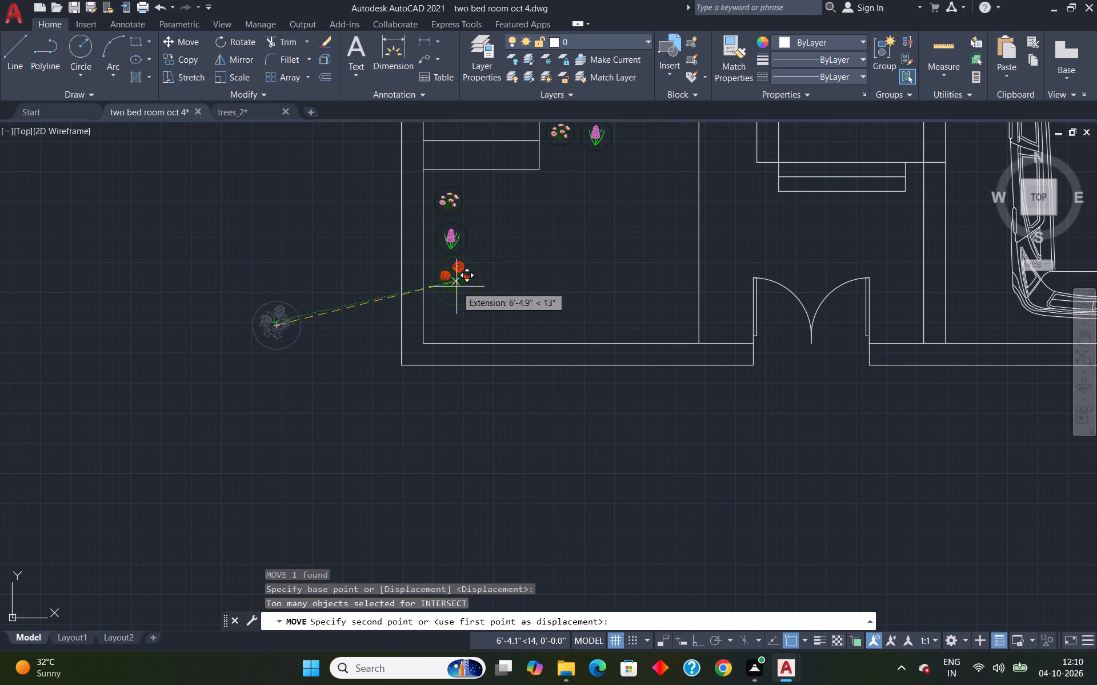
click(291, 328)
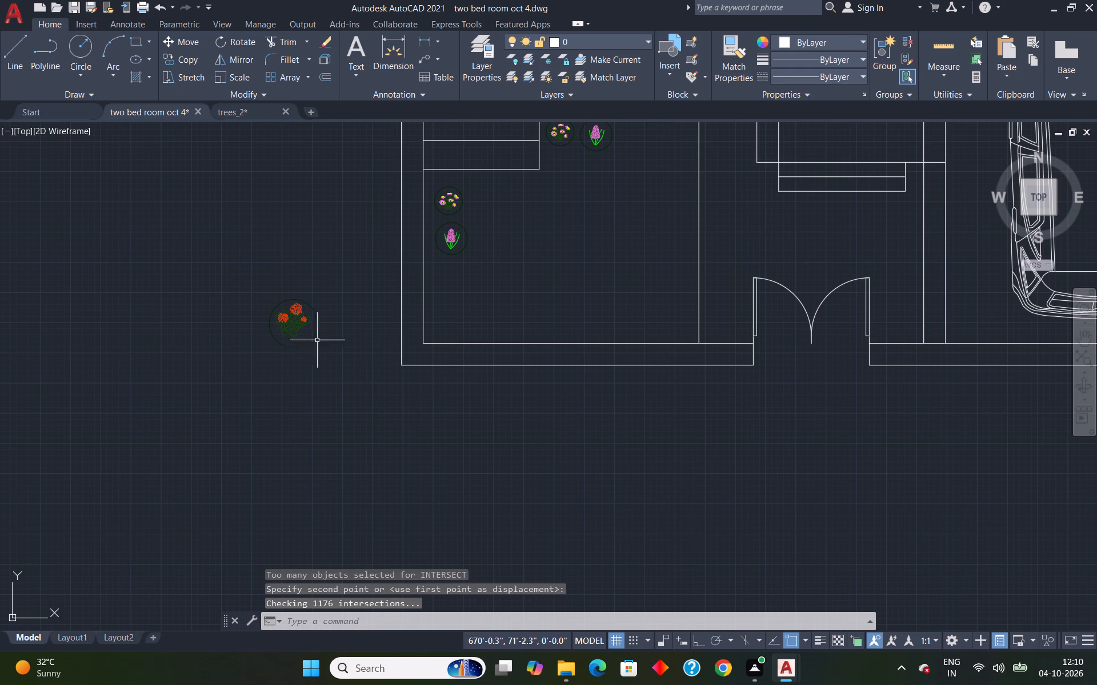
Shrink the red flower block freehand with Scale from near its centre to slightly smaller than the hyacinth block.
click(302, 329)
key(s)
key(c)
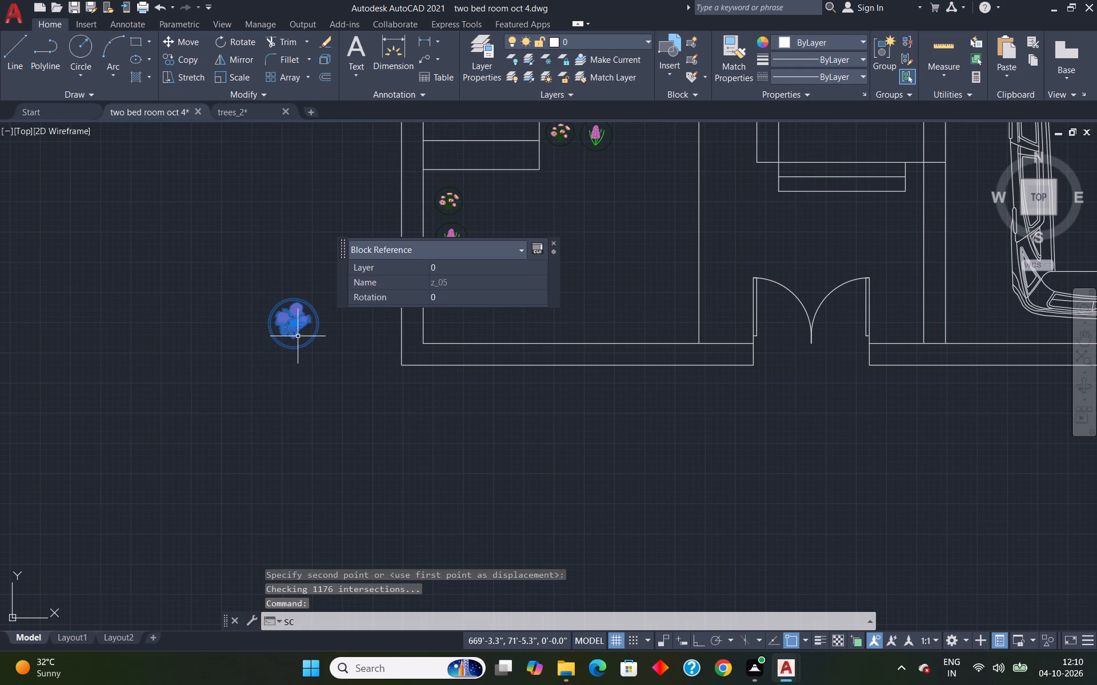
key(Return)
click(297, 321)
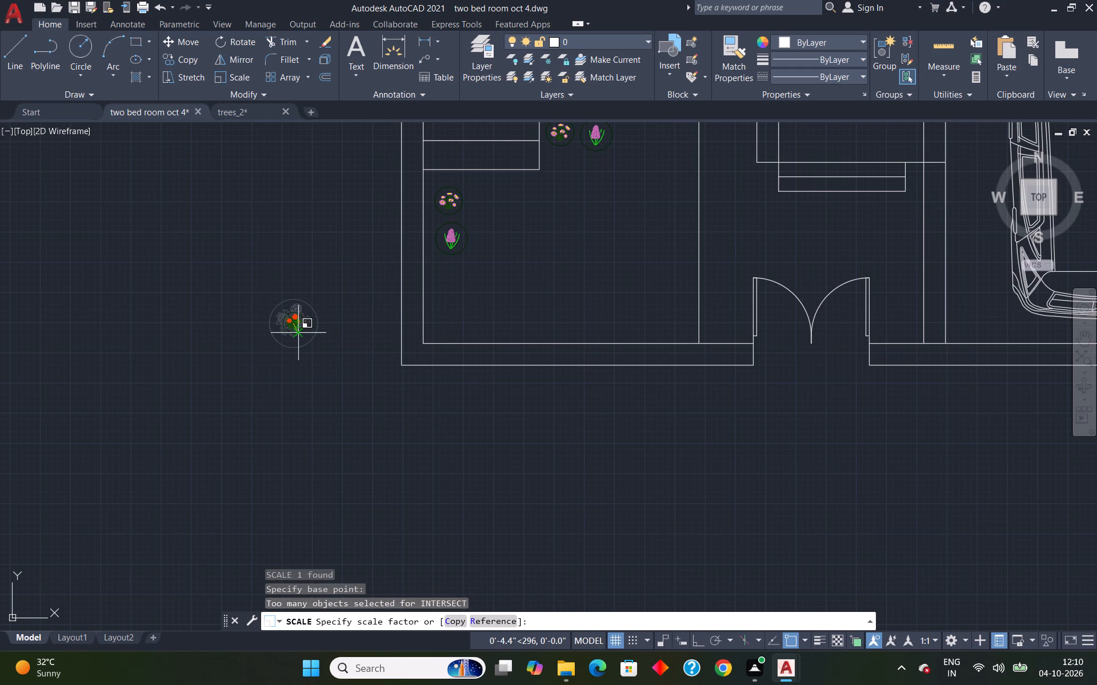
click(299, 339)
Move the small red flower block into the front yard, directly south of the hyacinth block beside the west wall.
click(301, 331)
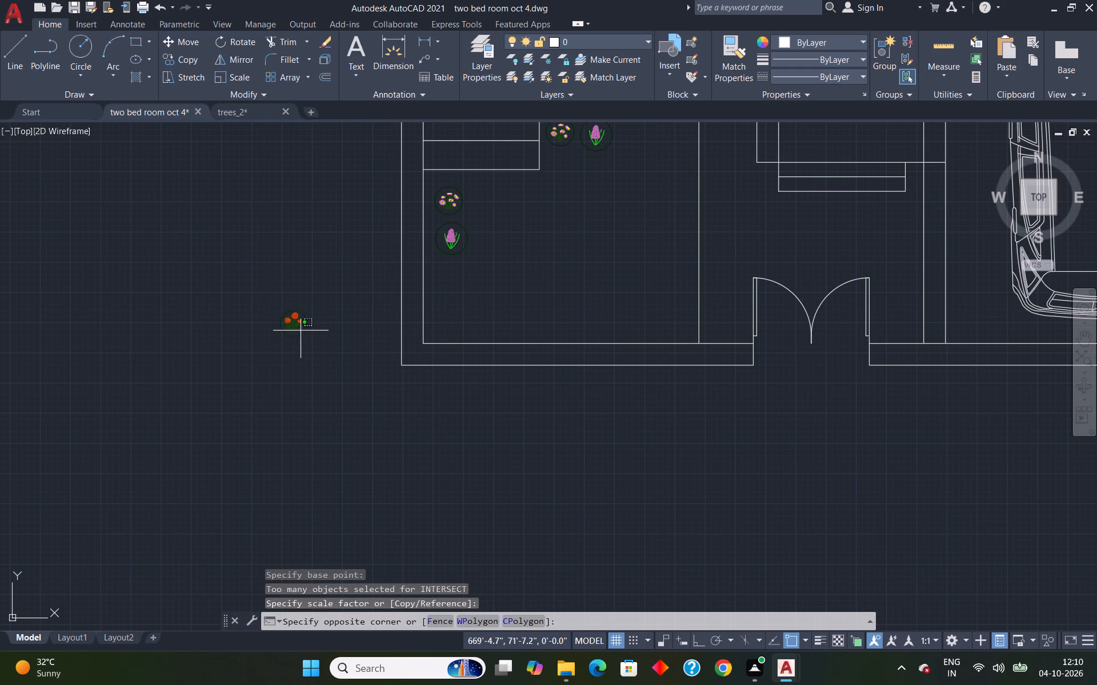
click(302, 335)
click(299, 333)
key(m)
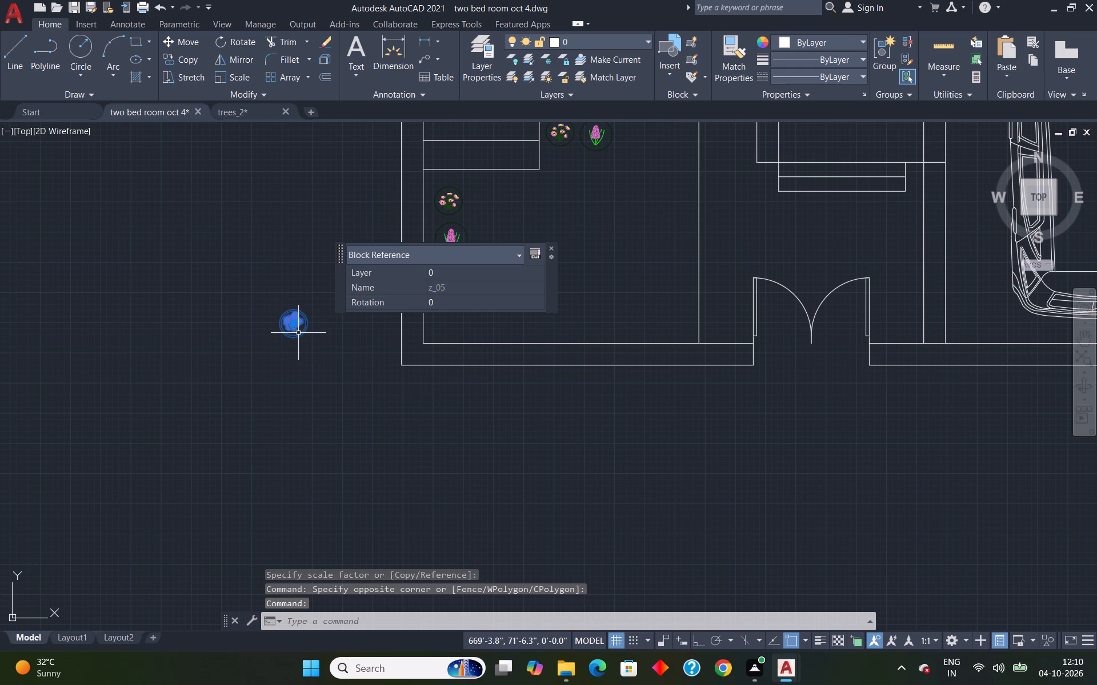
key(Return)
click(289, 329)
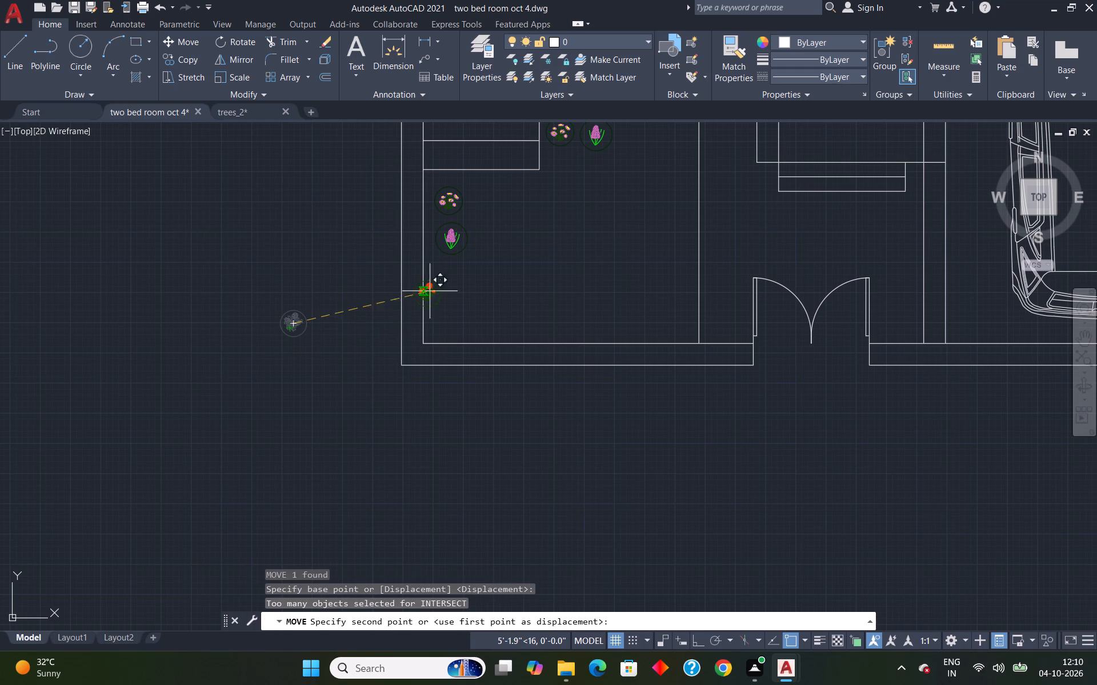
click(446, 273)
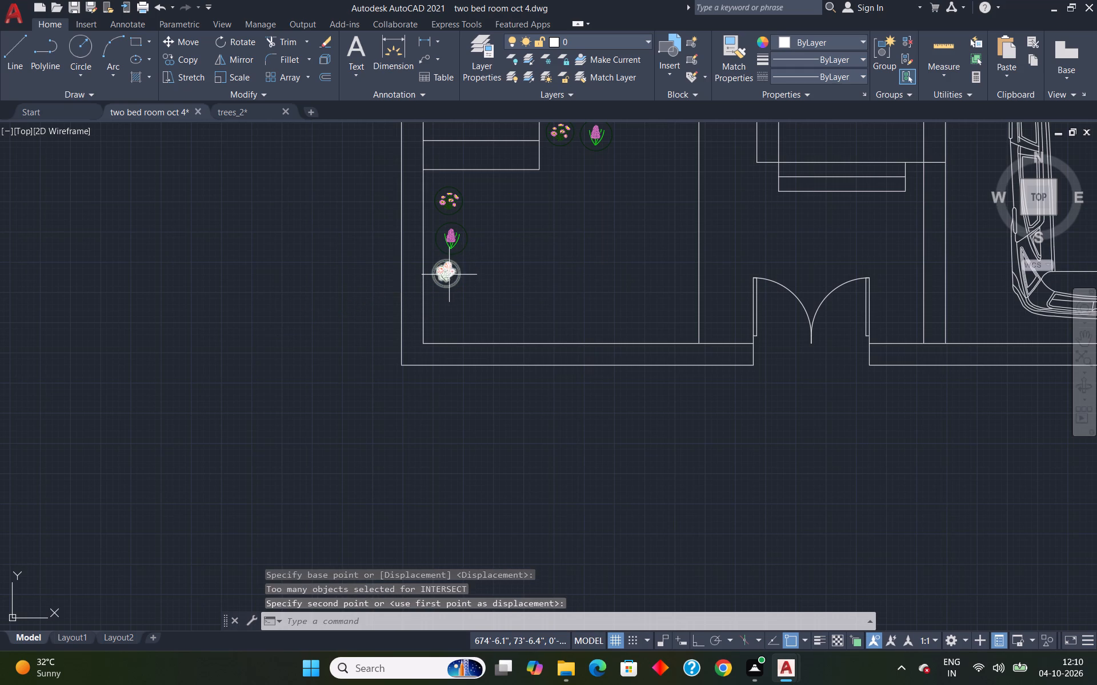
Copy the small red flower block by its centre to just east of the copied hyacinth block near the staircase.
click(449, 275)
key(c)
key(o)
key(Return)
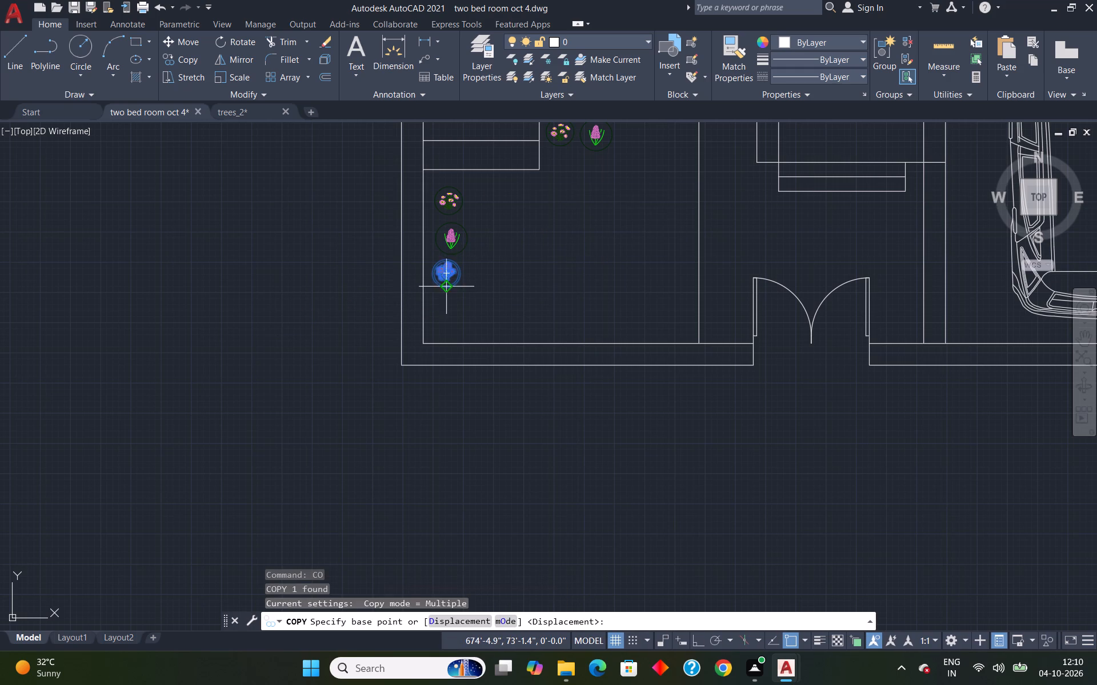
drag(443, 276, 451, 286)
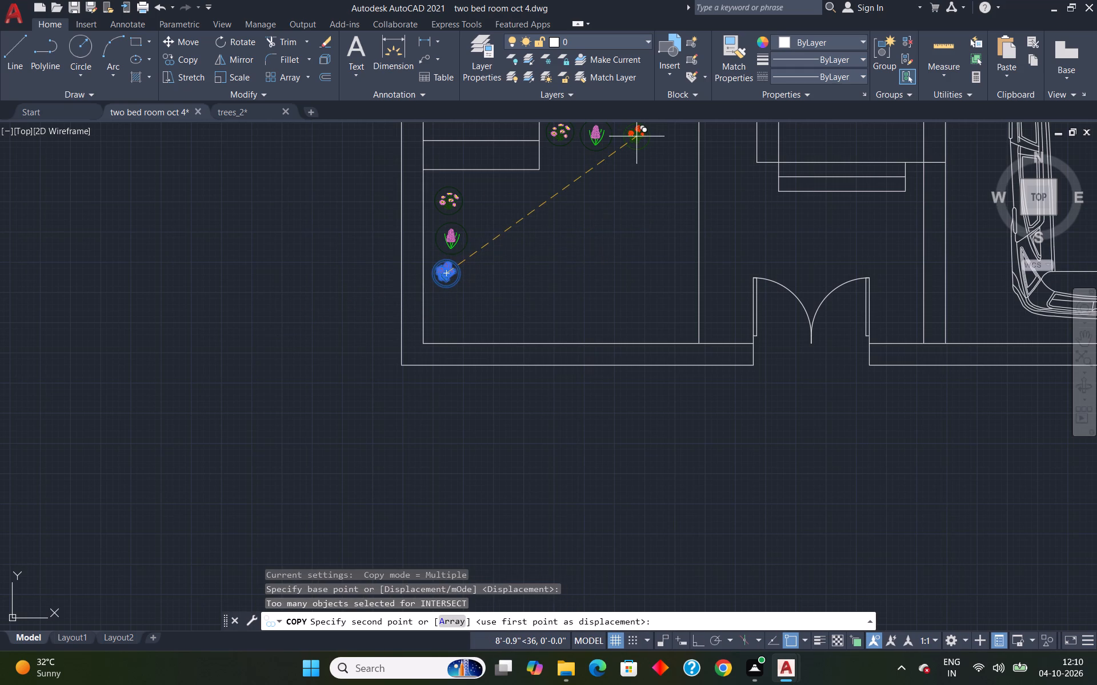
click(636, 136)
key(Escape)
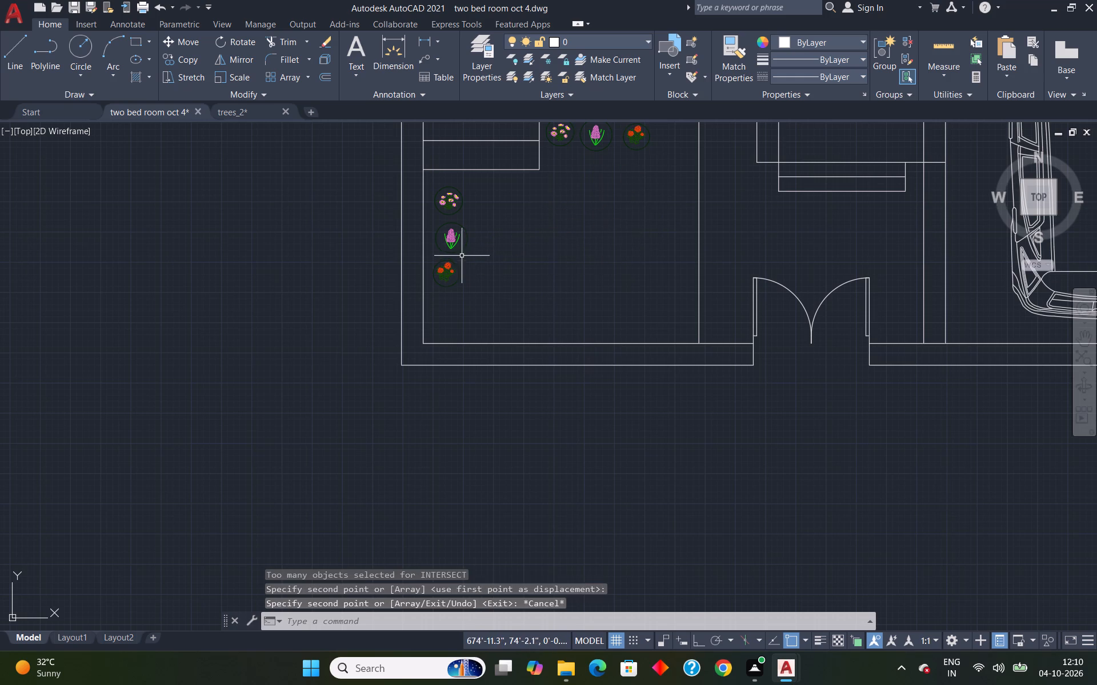
Shrink the purple lavender block south of the yellow daffodil freehand with Scale from near its centre to well under the floor plan's width.
scroll(485, 280, down, 4)
scroll(362, 297, down, 4)
scroll(290, 229, down, 3)
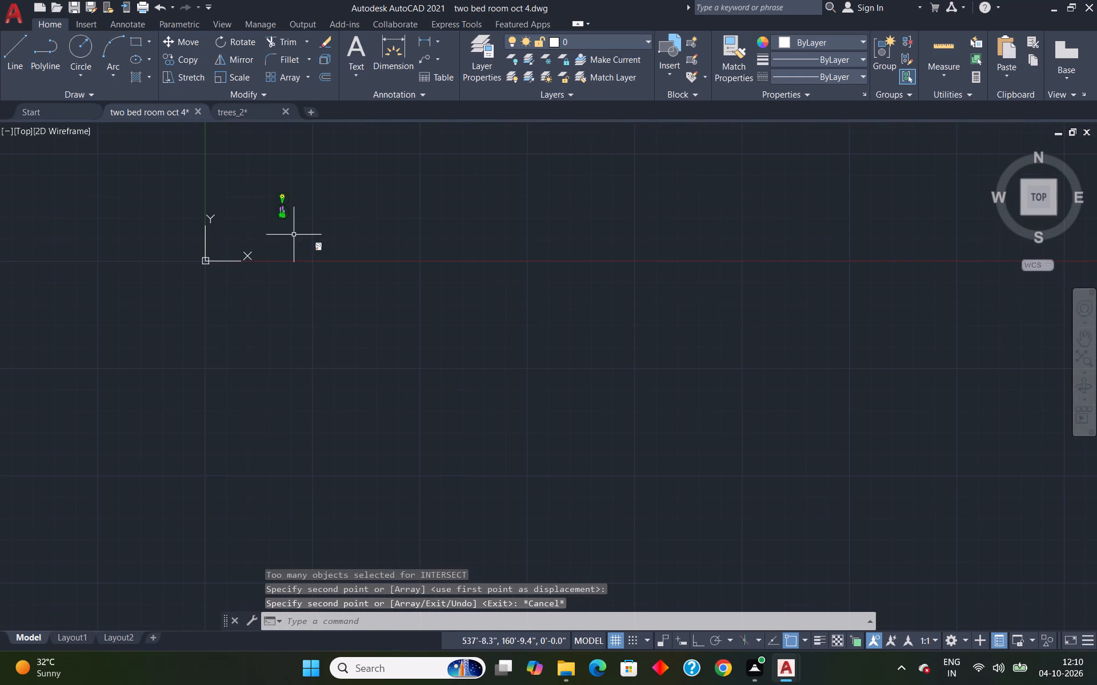
scroll(264, 199, up, 3)
click(335, 272)
text(SC)
key(Return)
click(331, 252)
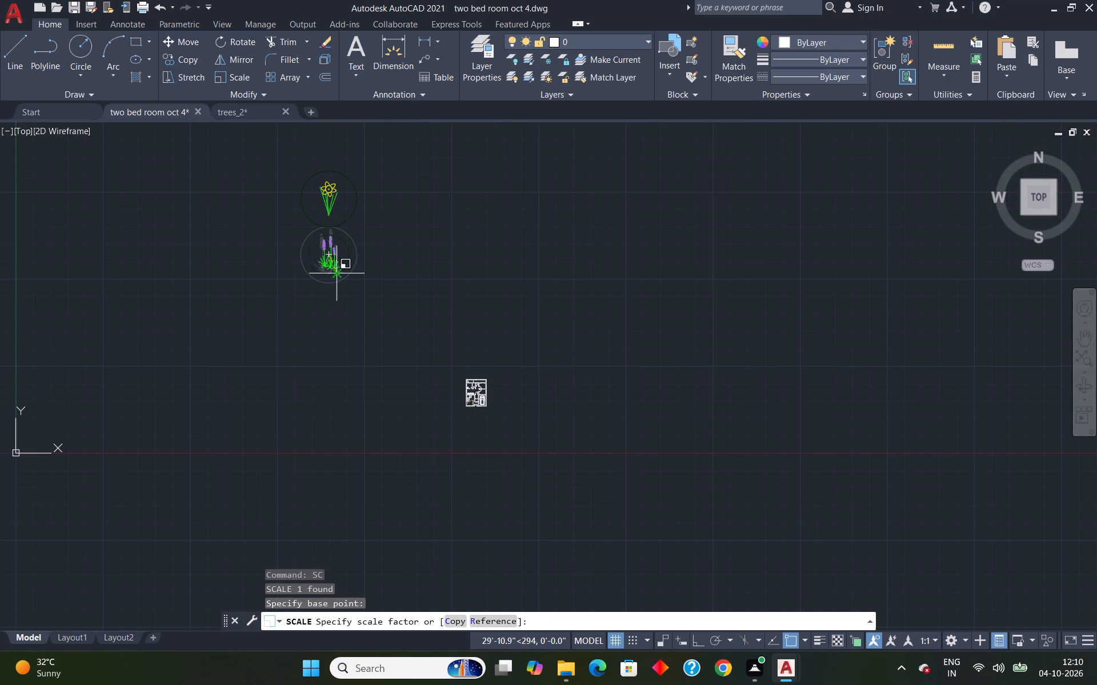
click(330, 255)
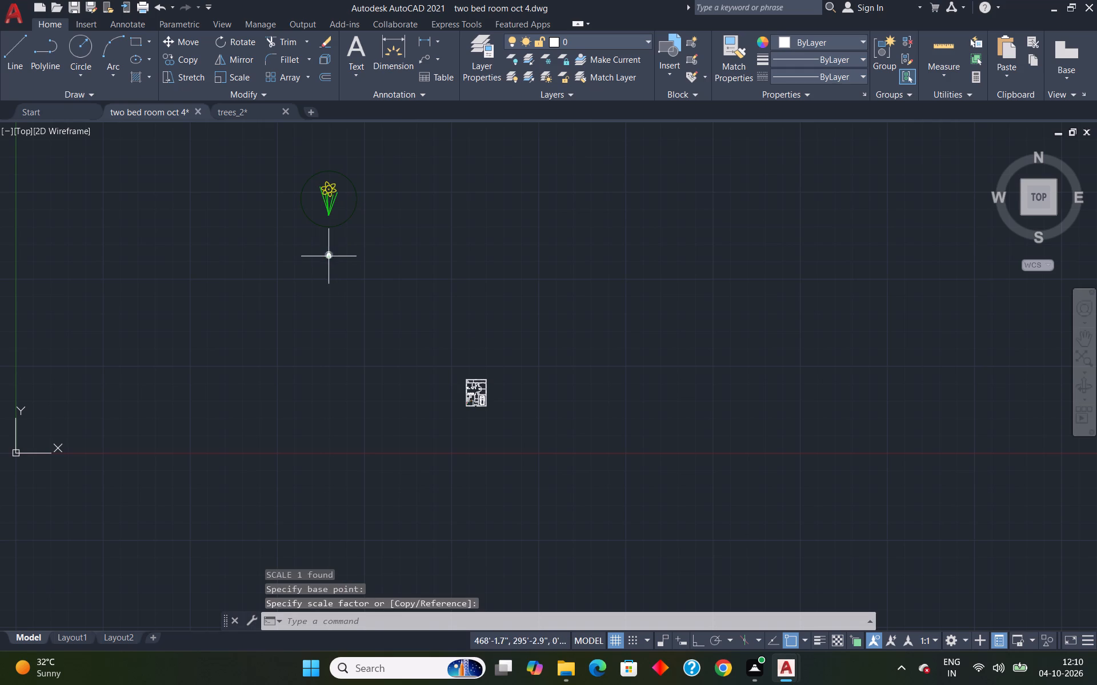
Move the reduced purple lavender block to just outside the southwest corner of the floor plan's front yard.
scroll(327, 257, up, 4)
click(327, 253)
key(m)
key(Return)
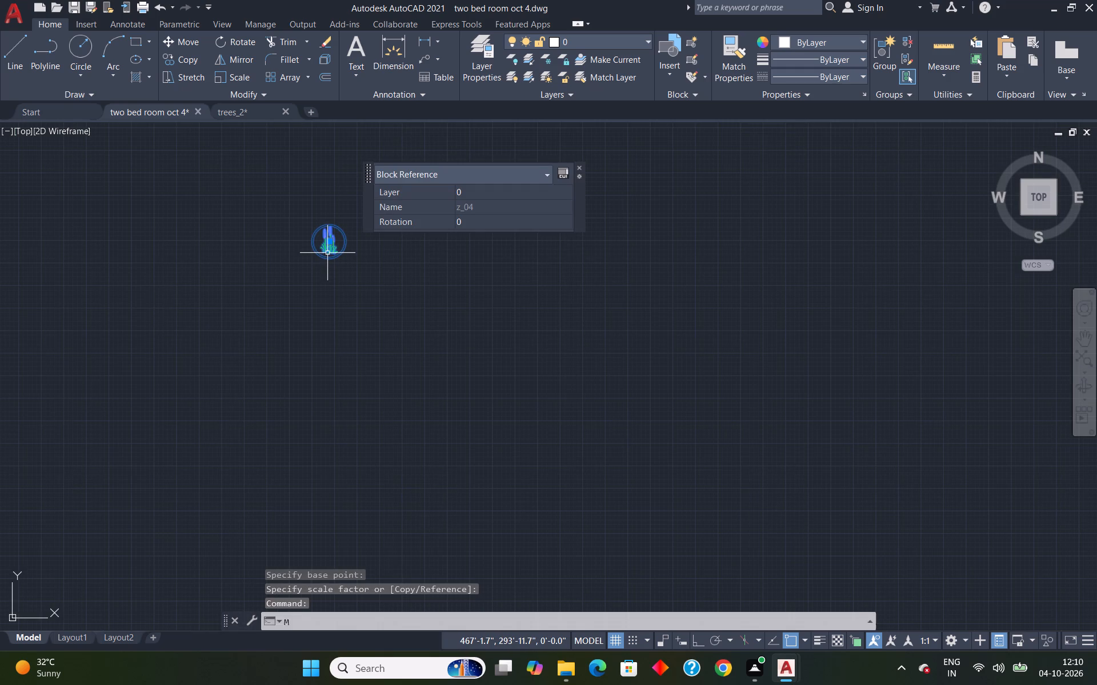
drag(322, 240, 325, 257)
scroll(346, 295, down, 6)
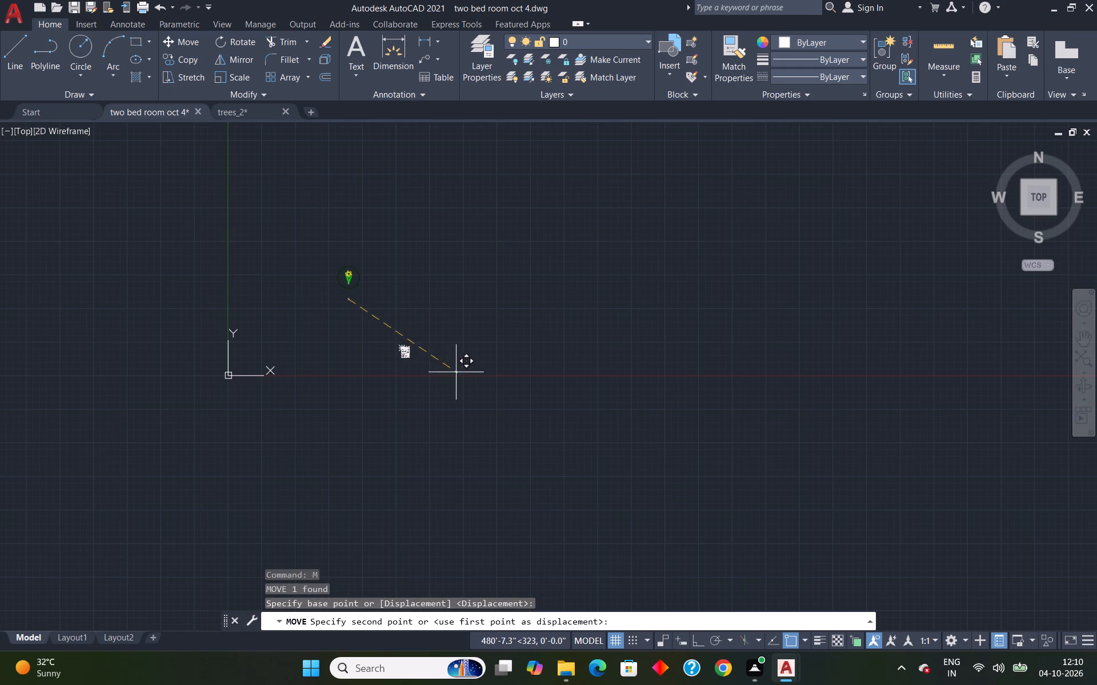
scroll(397, 366, up, 6)
scroll(419, 219, up, 5)
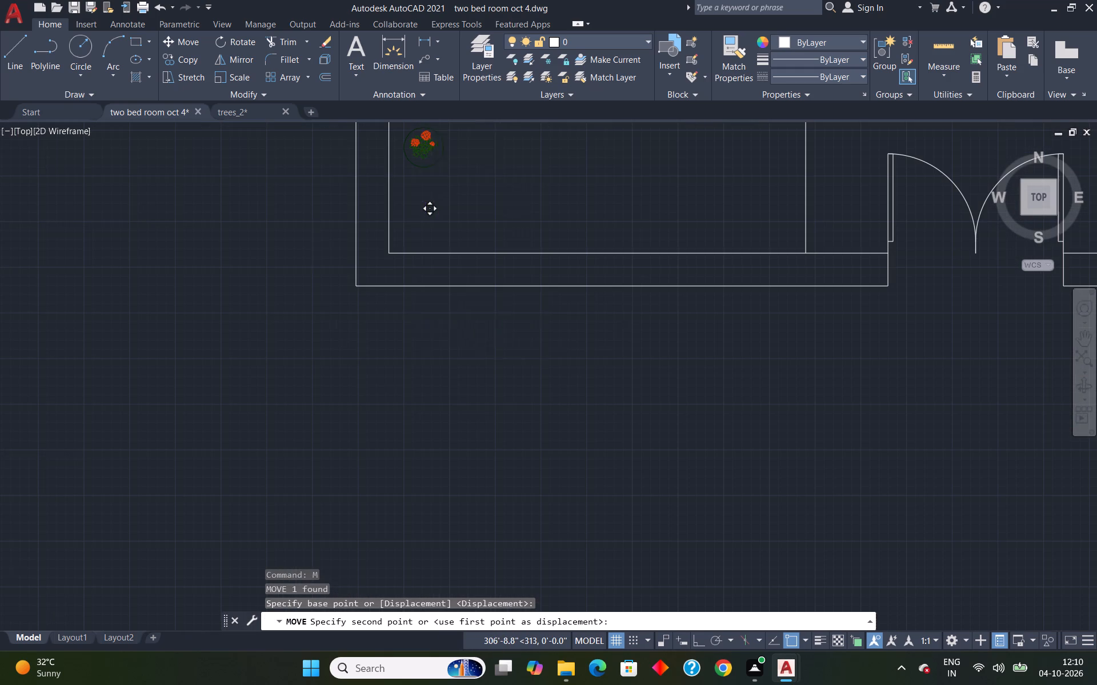
click(178, 294)
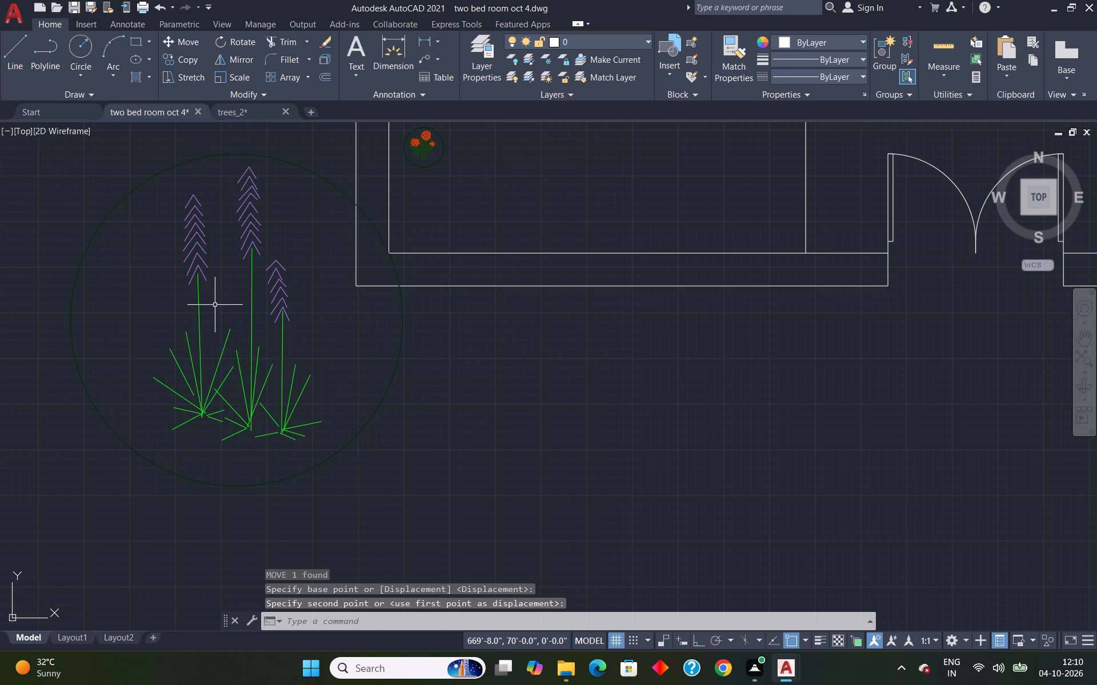
Shrink the lavender block freehand with Scale from near its centre to slightly larger than the small red flower block.
click(198, 306)
text(SC)
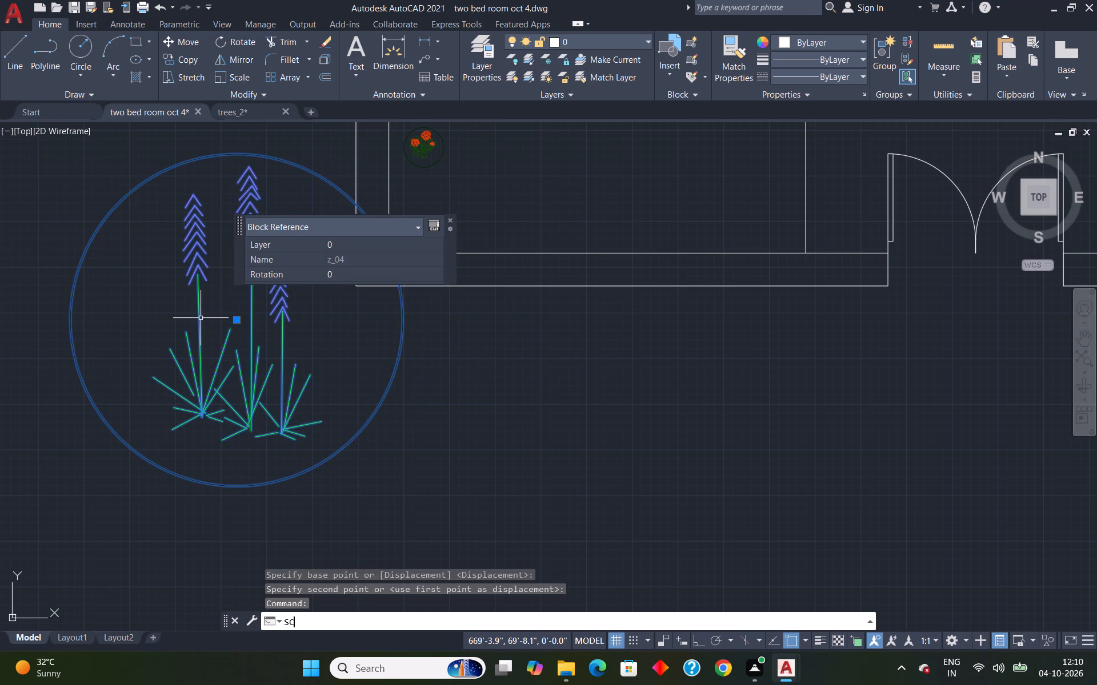
key(Return)
click(203, 312)
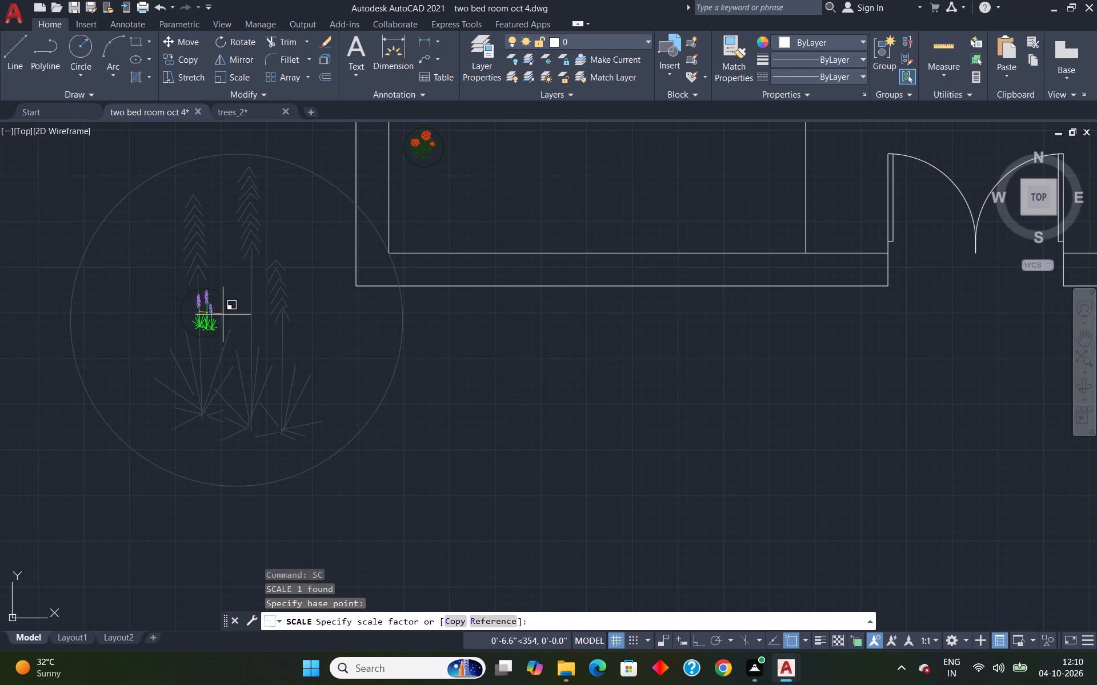
click(226, 319)
Move the small lavender block into the front yard's southwest corner, directly south of the red flower block beside the west wall.
click(224, 334)
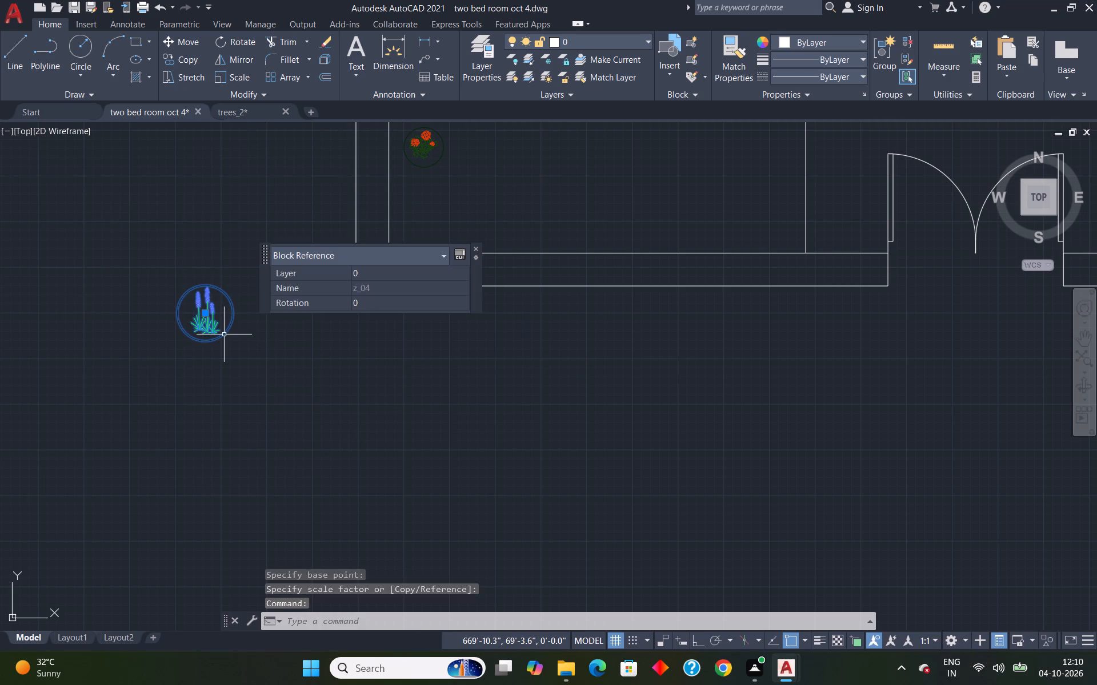
key(m)
key(Return)
click(199, 310)
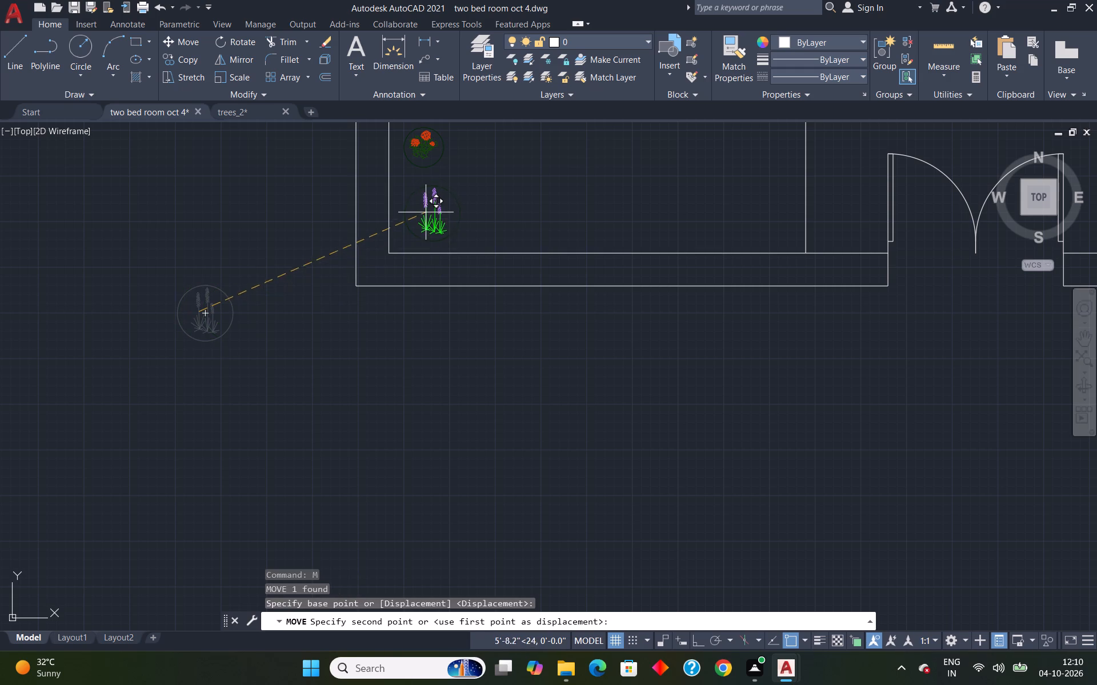
click(417, 203)
Copy the small lavender block from near its centre to just east of the copied red flower block in the yard's north row.
scroll(457, 190, down, 4)
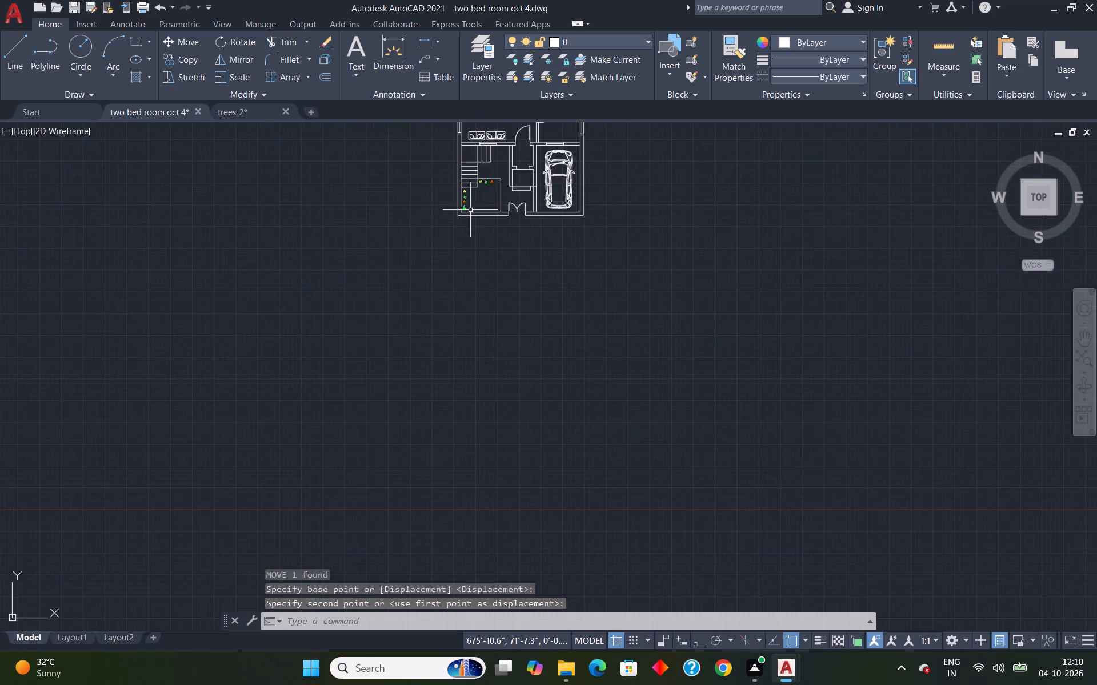
scroll(470, 210, down, 1)
scroll(477, 187, up, 3)
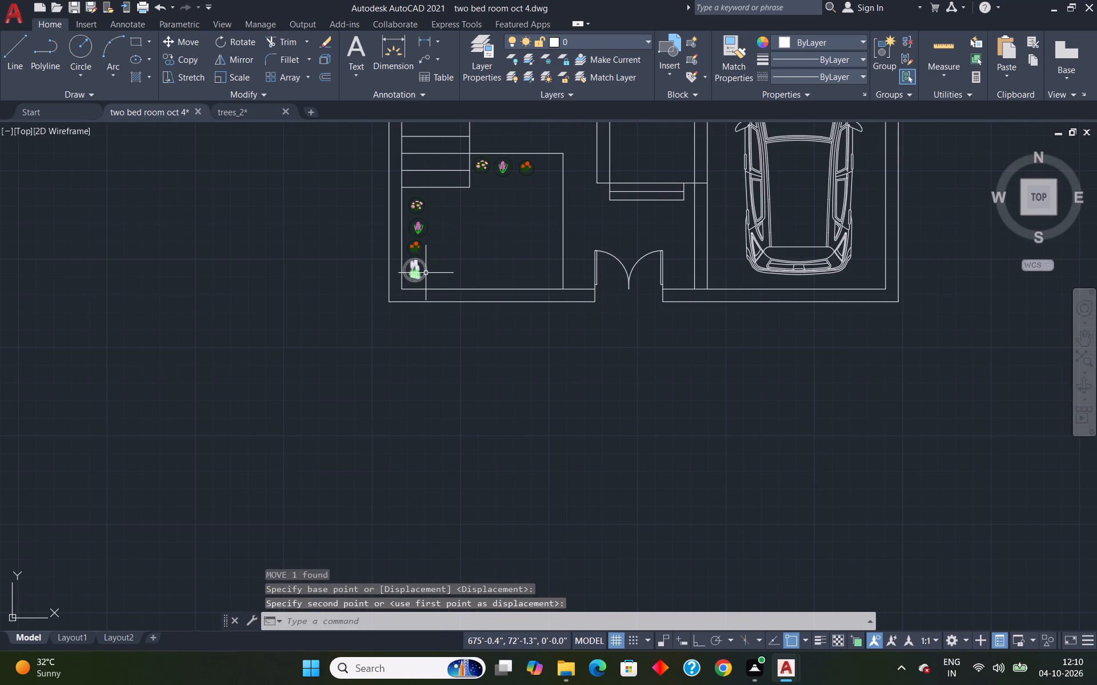
click(426, 273)
key(c)
key(o)
key(Return)
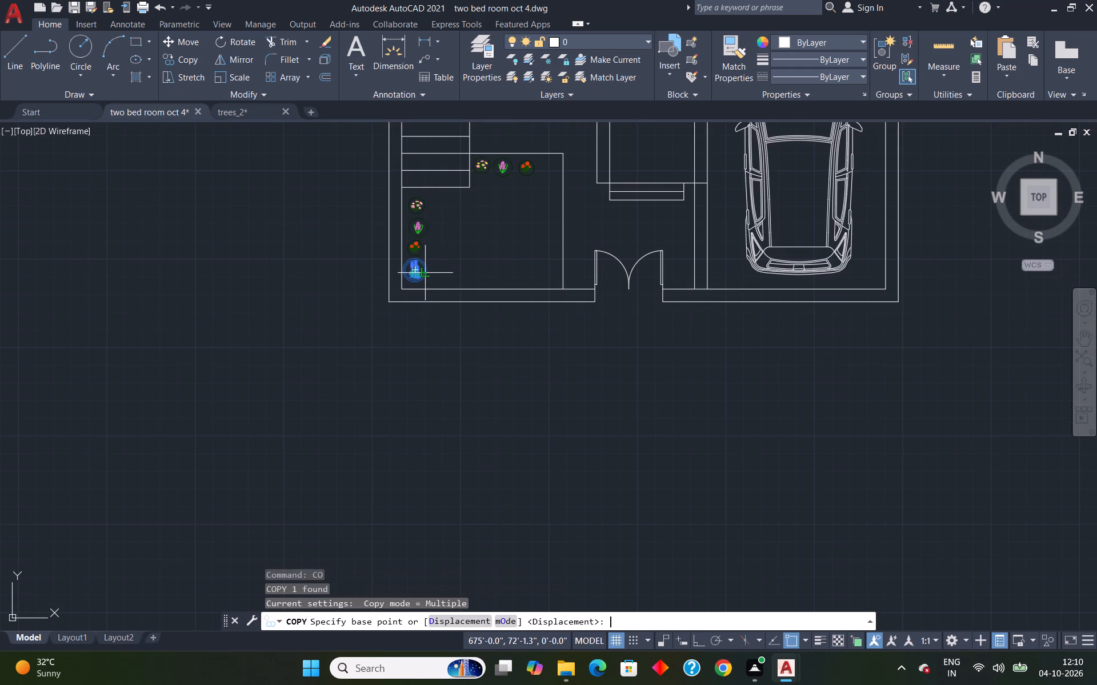
click(408, 275)
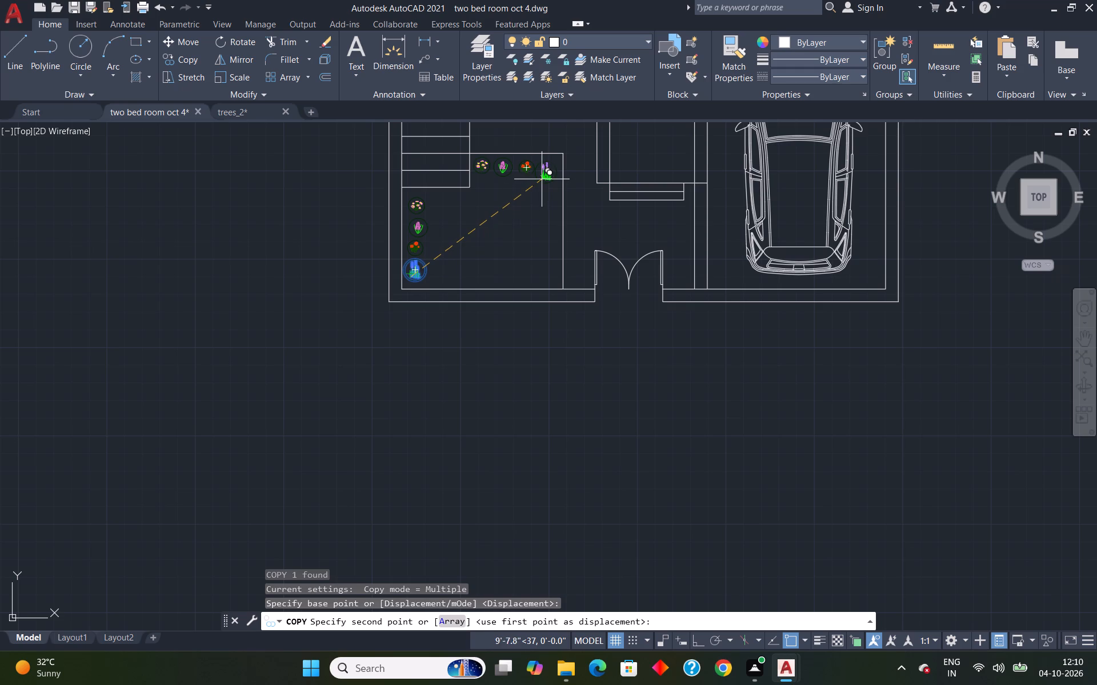
click(544, 176)
key(Escape)
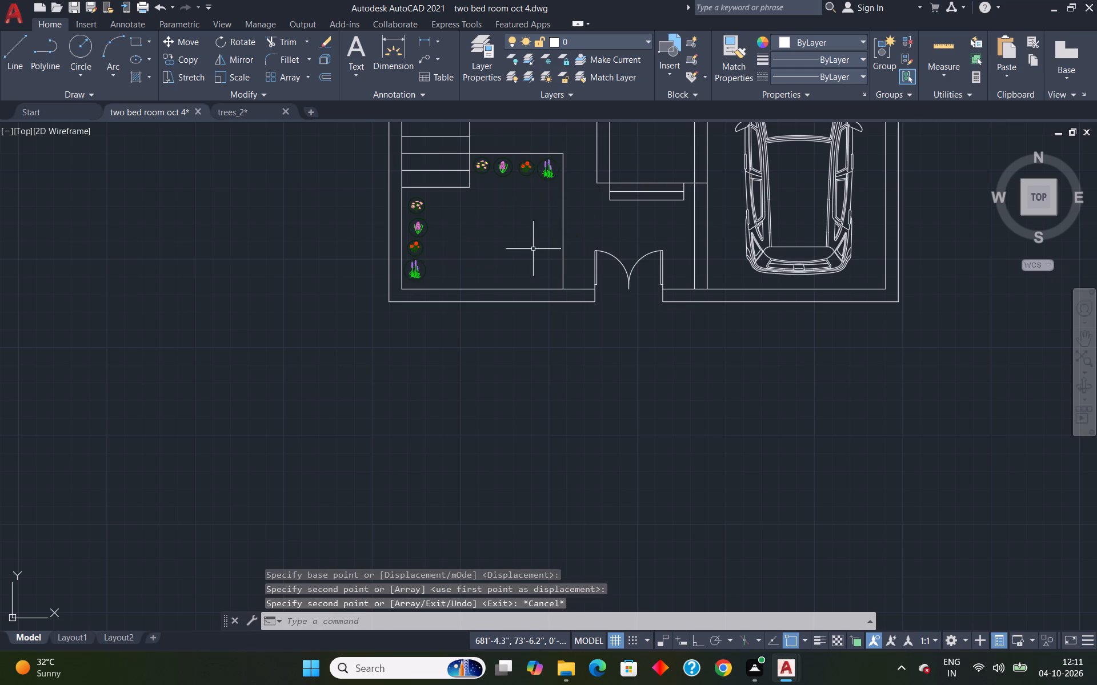
Shrink the yellow daffodil block northwest of the plan freehand with Scale from near its flower head to well under the floor plan's width.
scroll(531, 267, down, 6)
scroll(442, 272, down, 3)
scroll(425, 179, up, 4)
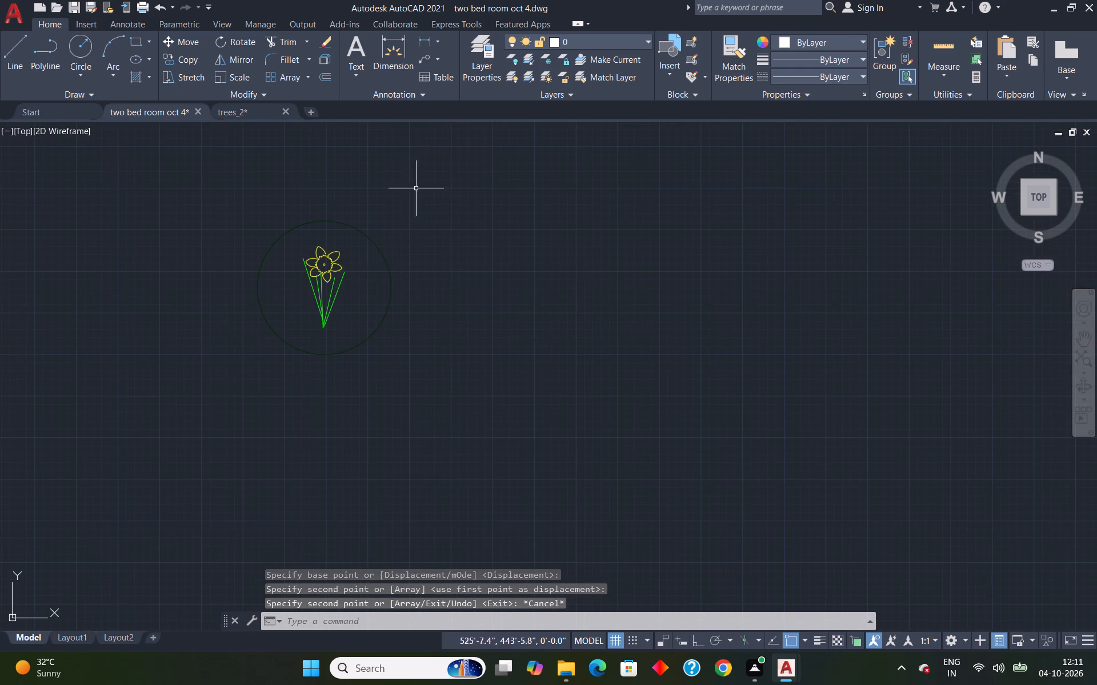
click(339, 269)
key(s)
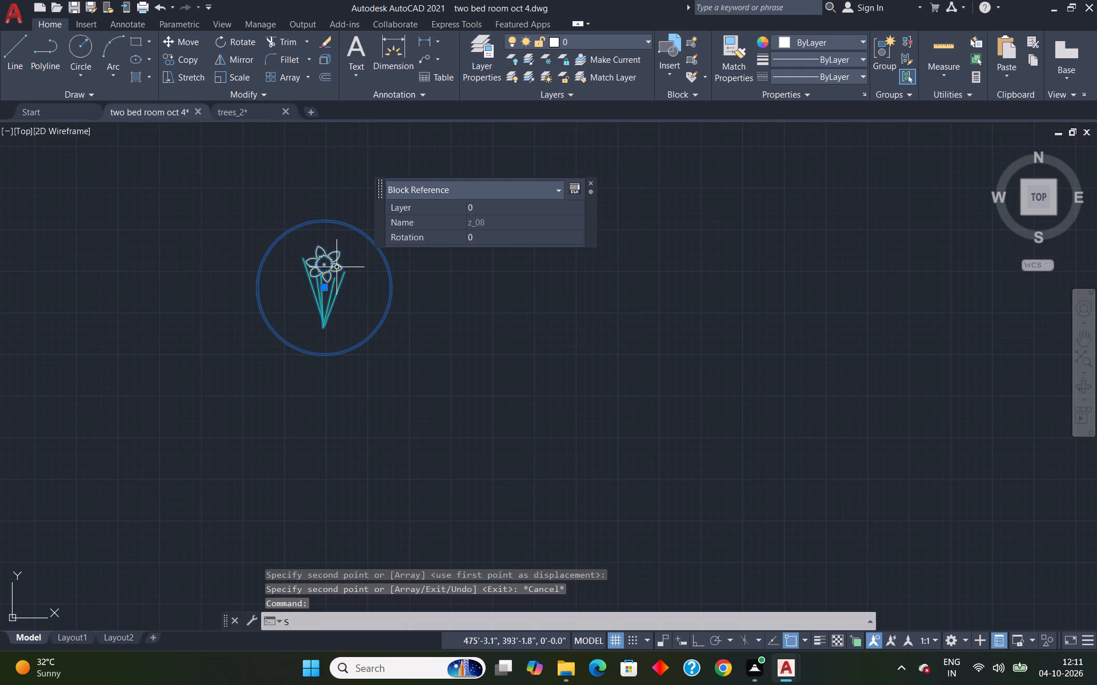
key(c)
key(Return)
click(338, 267)
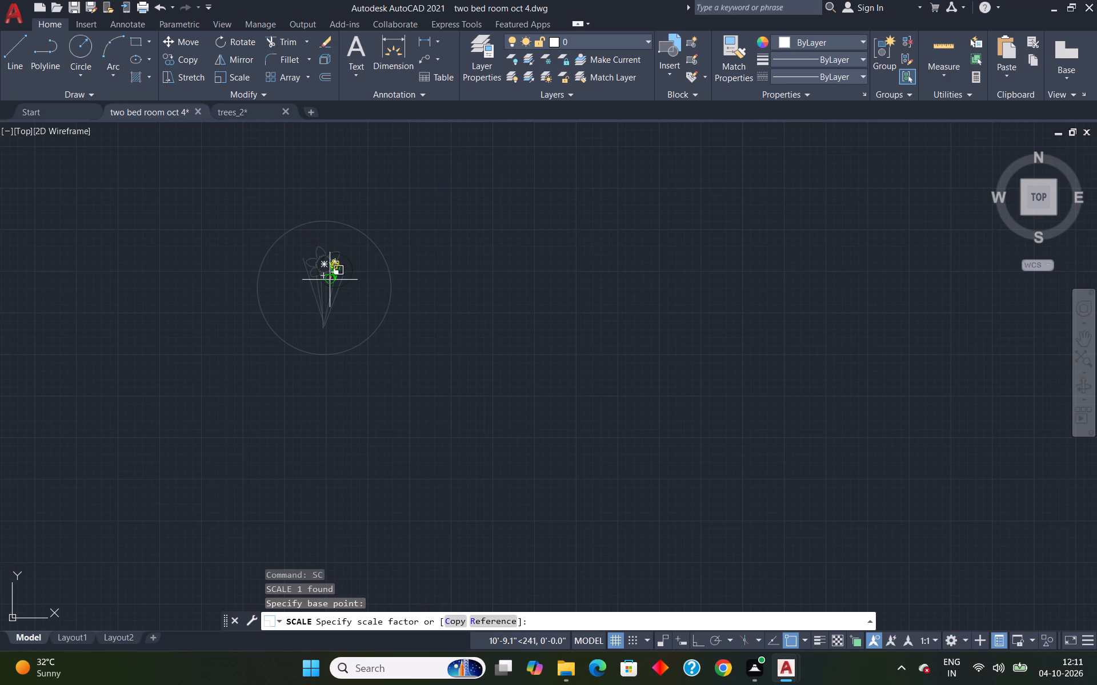
click(331, 267)
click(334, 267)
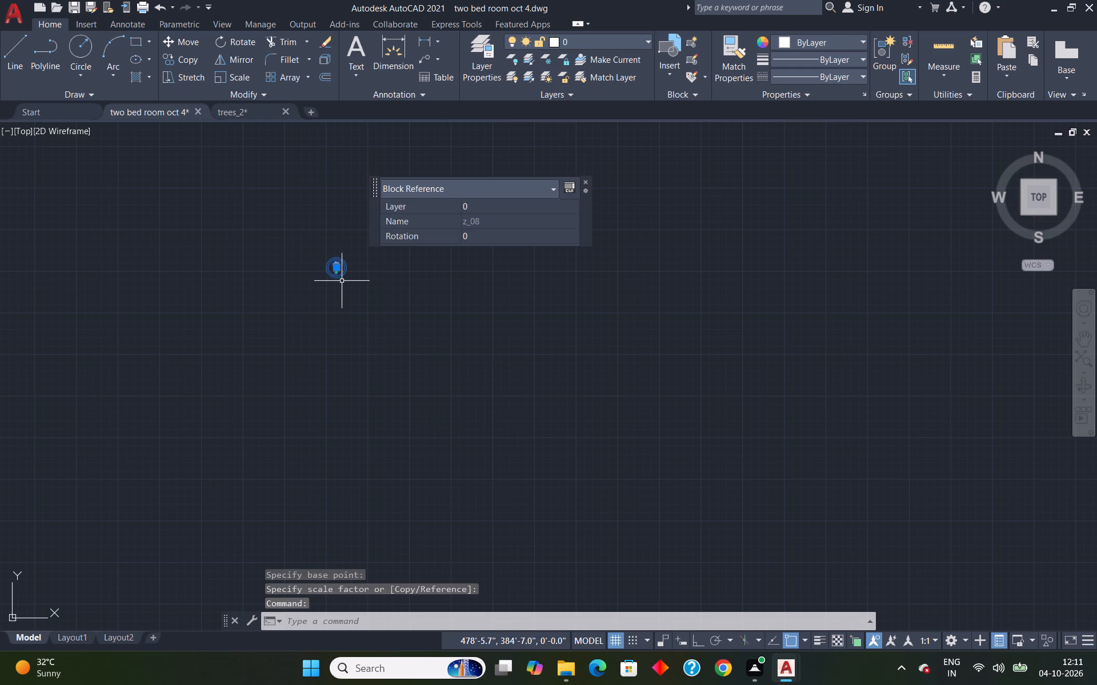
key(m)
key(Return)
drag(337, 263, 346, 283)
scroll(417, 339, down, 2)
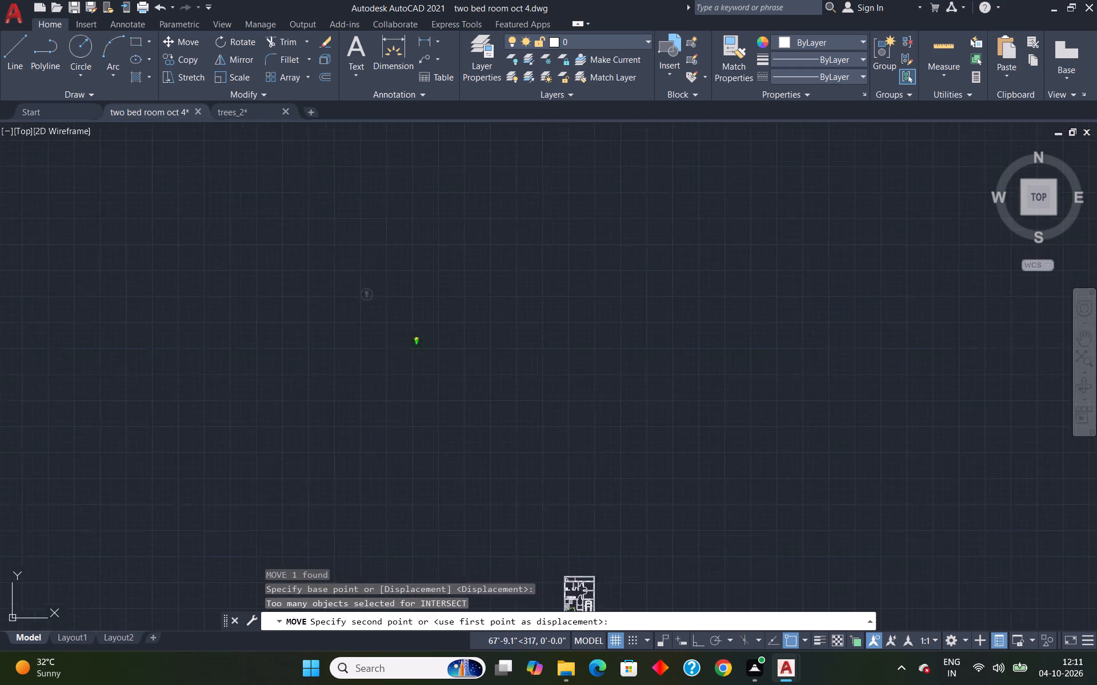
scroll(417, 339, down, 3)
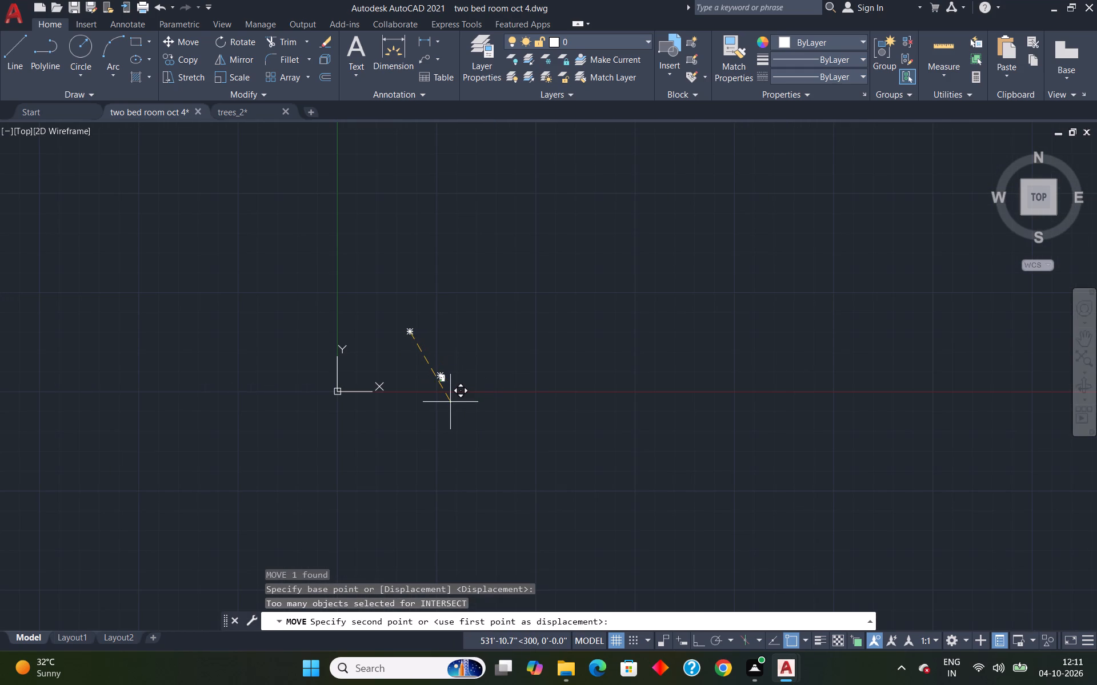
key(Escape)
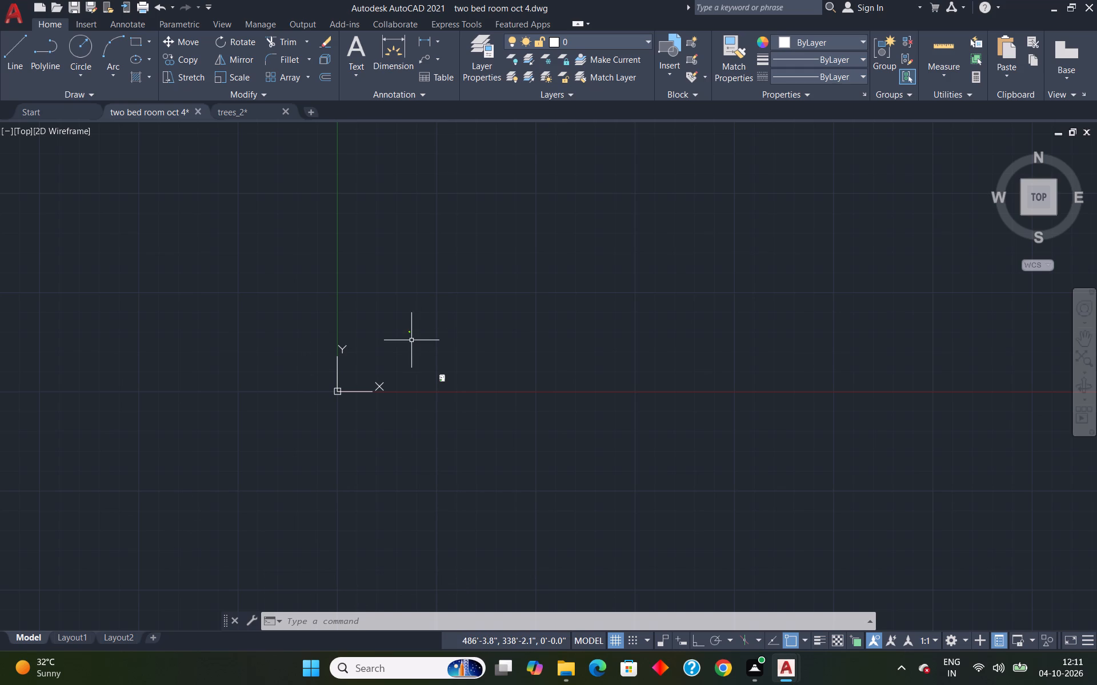
Select the reduced yellow daffodil block and close its Quick Properties display.
ctrl+scroll(411, 340, up, 1)
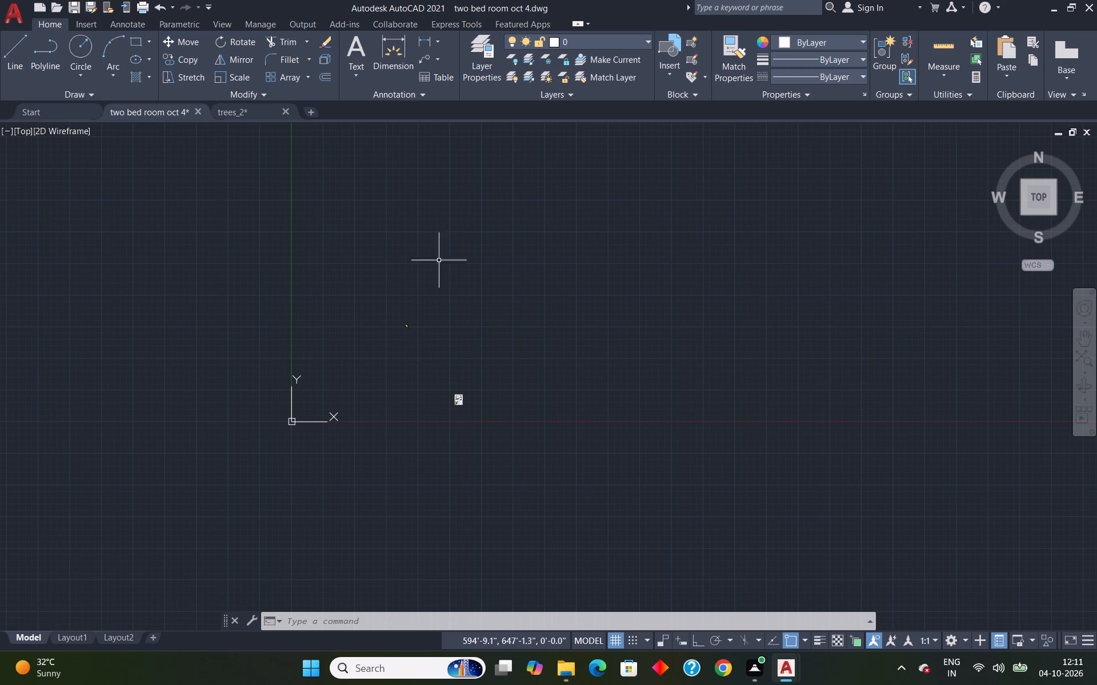
ctrl+scroll(415, 333, up, 4)
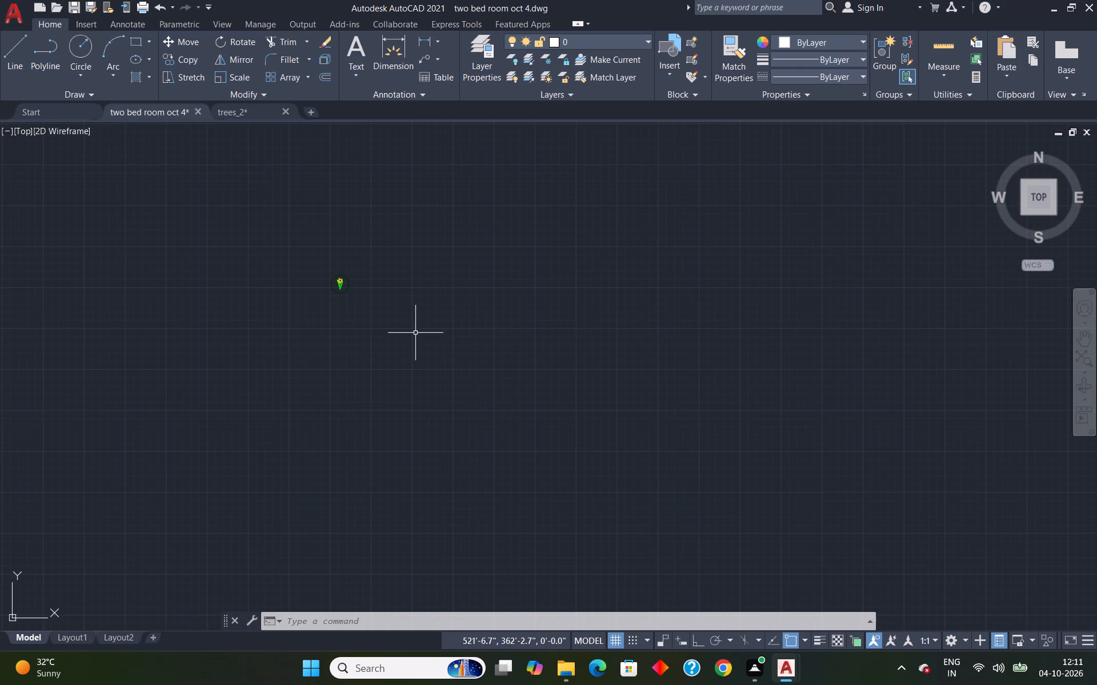
scroll(415, 333, right, 3)
click(333, 288)
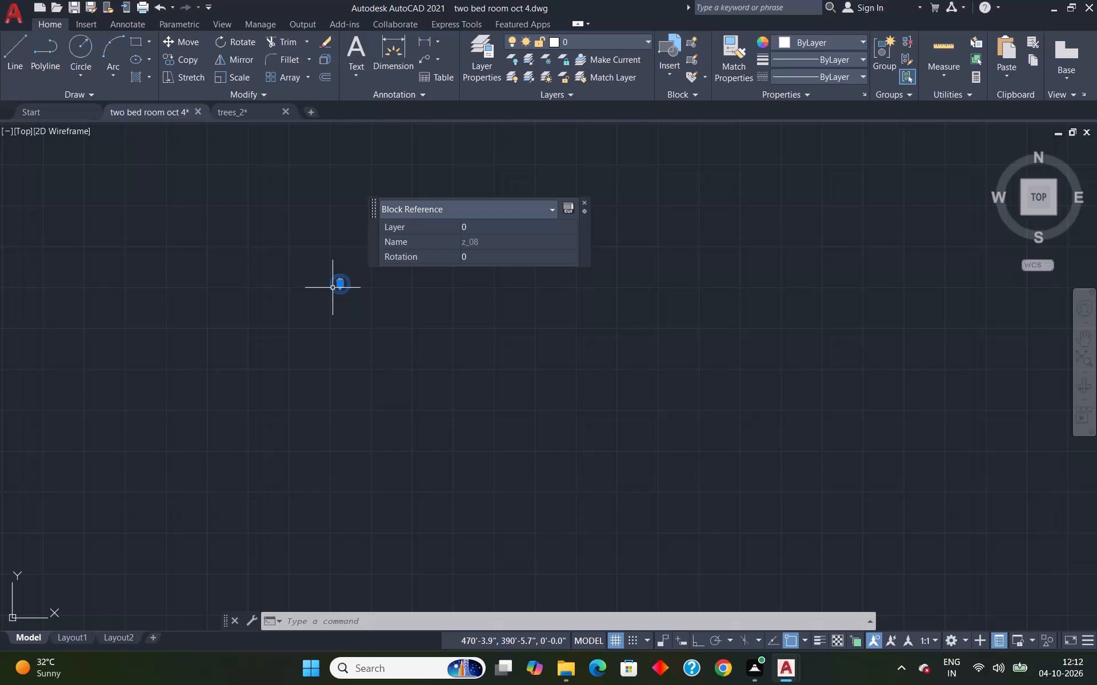
click(586, 200)
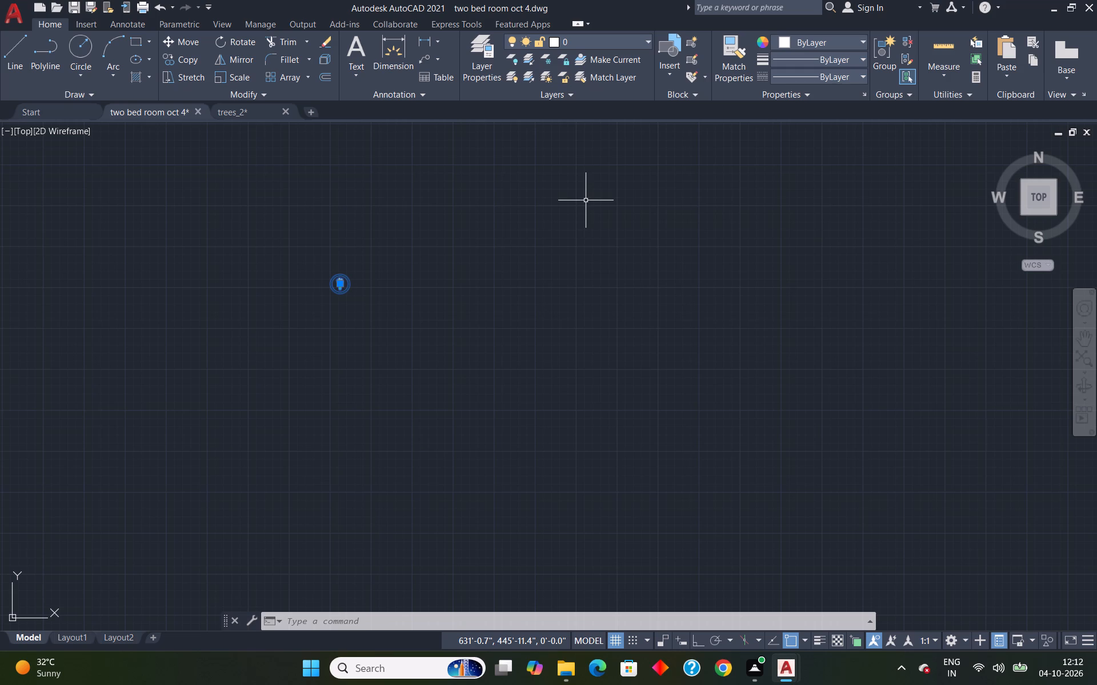
Shrink the selected daffodil block further freehand with Scale, using a base point near its centre.
ctrl+scroll(491, 331, down, 1)
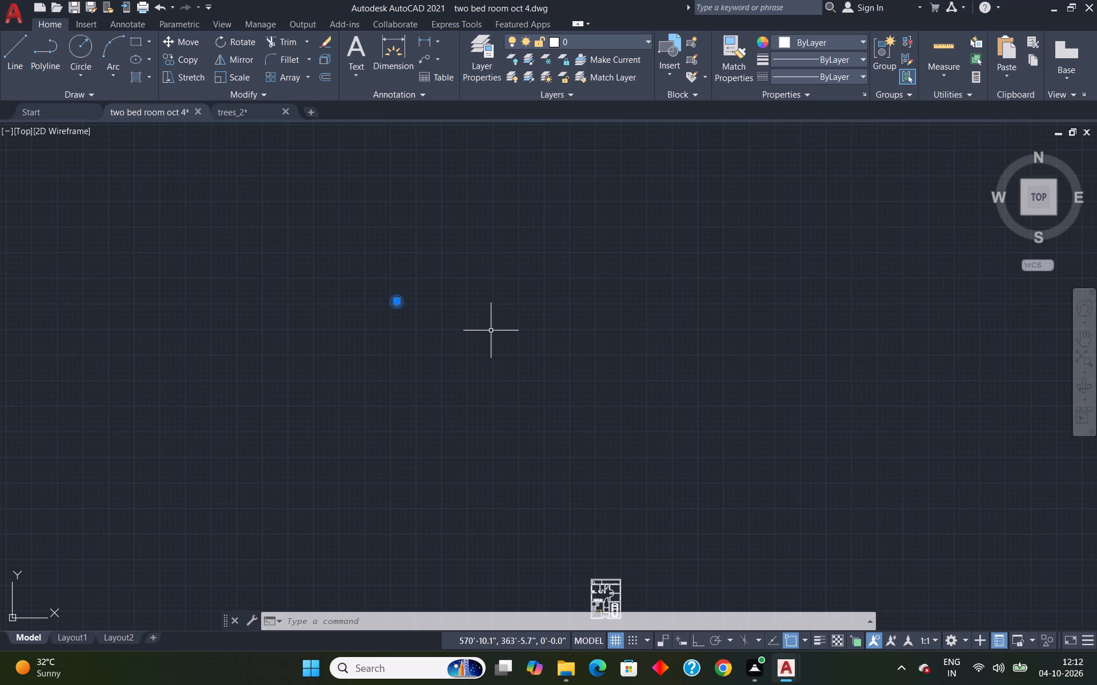
ctrl+scroll(491, 331, down, 4)
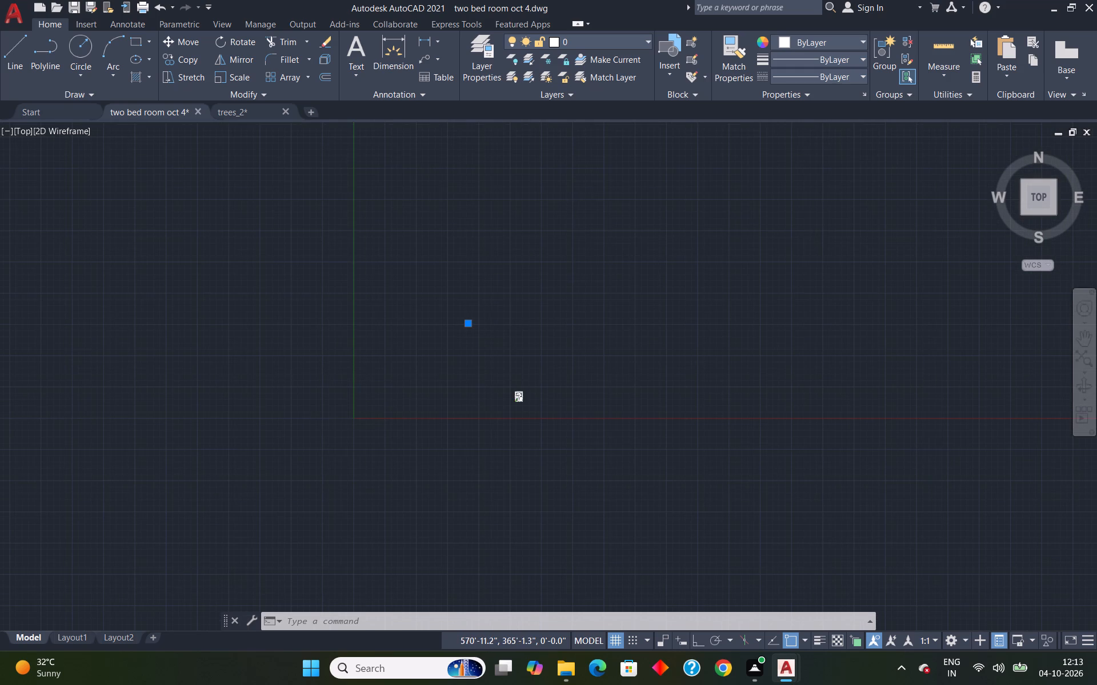
scroll(491, 331, left, 3)
ctrl+scroll(491, 331, up, 2)
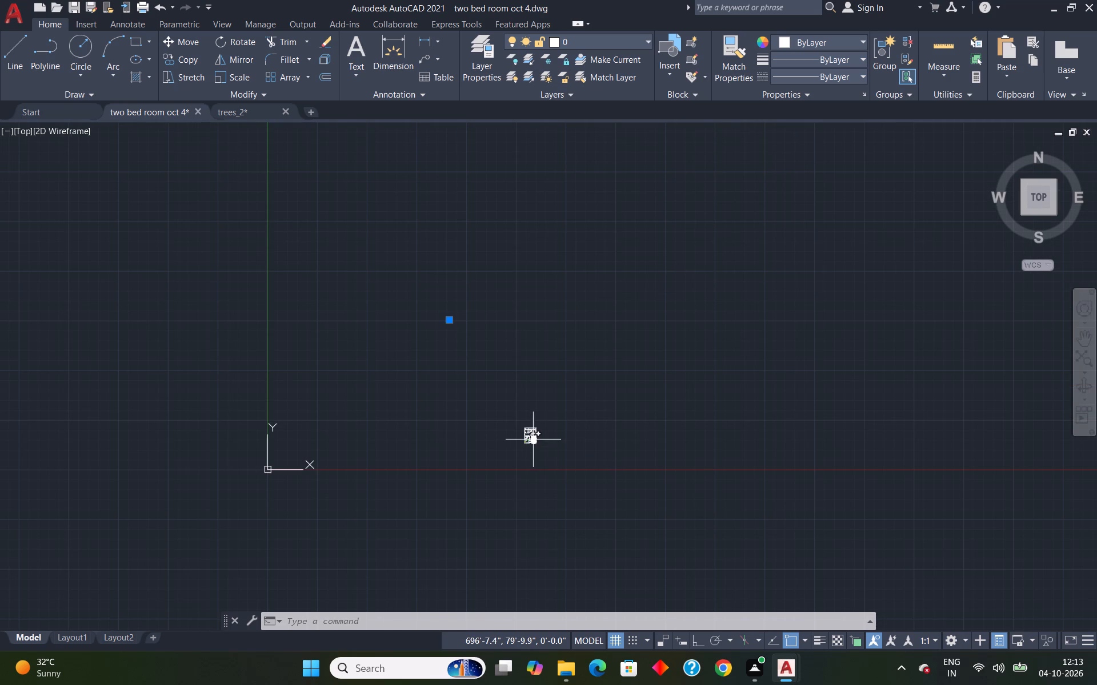
ctrl+scroll(533, 440, up, 4)
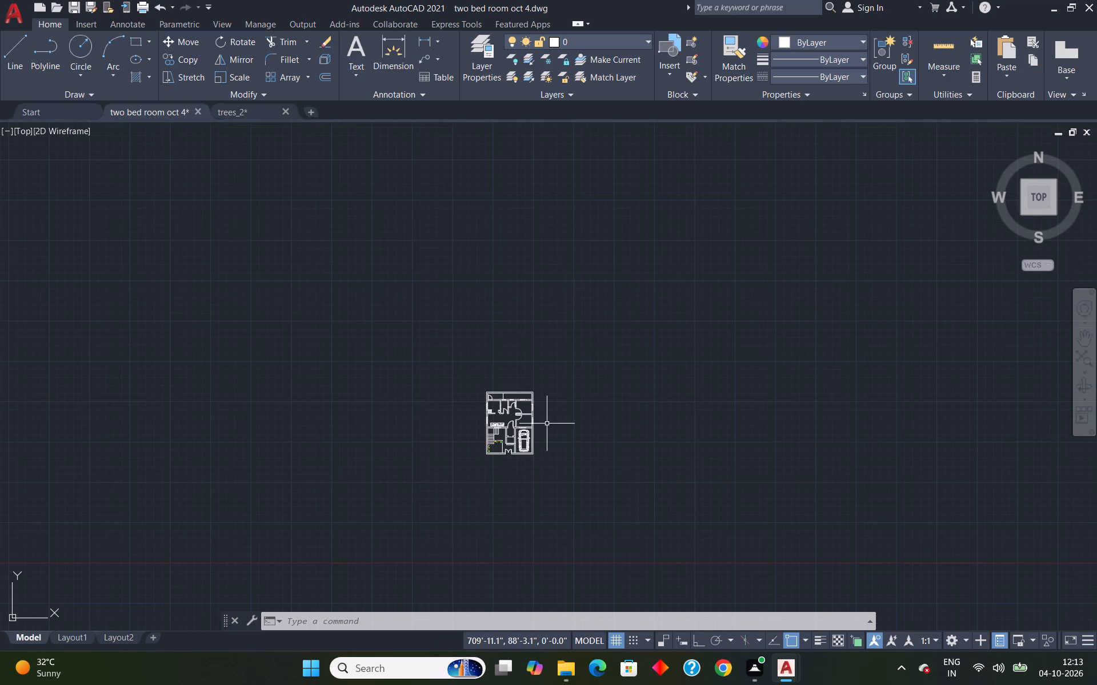
ctrl+scroll(547, 424, up, 3)
ctrl+scroll(547, 424, down, 3)
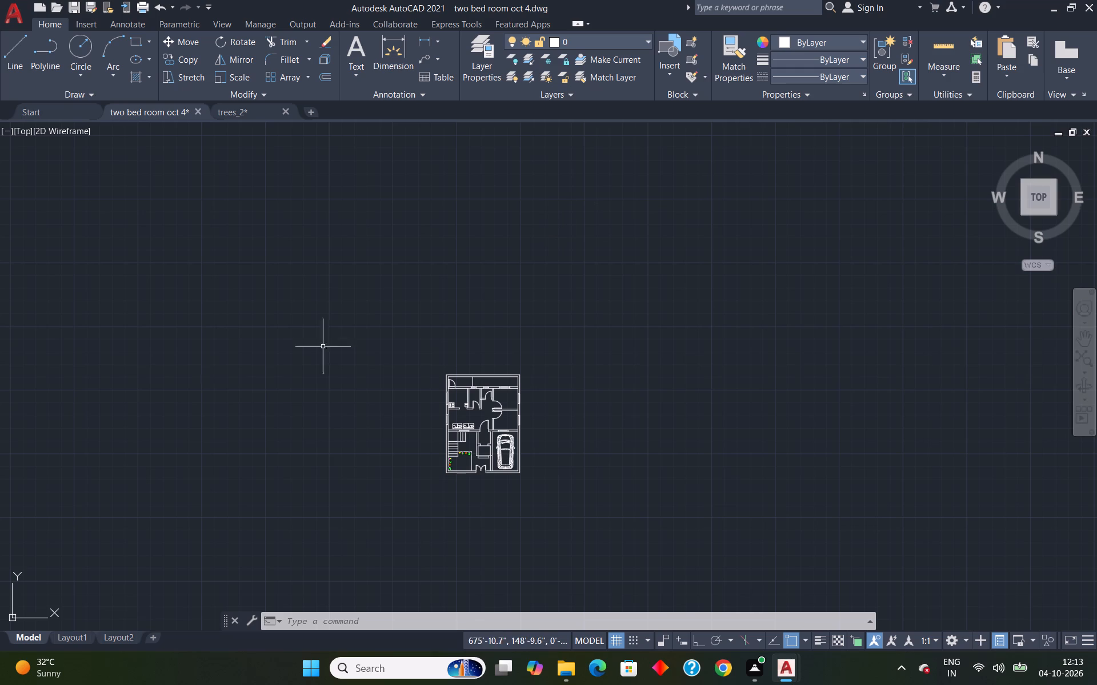
scroll(471, 304, down, 3)
scroll(462, 347, up, 4)
scroll(538, 323, down, 2)
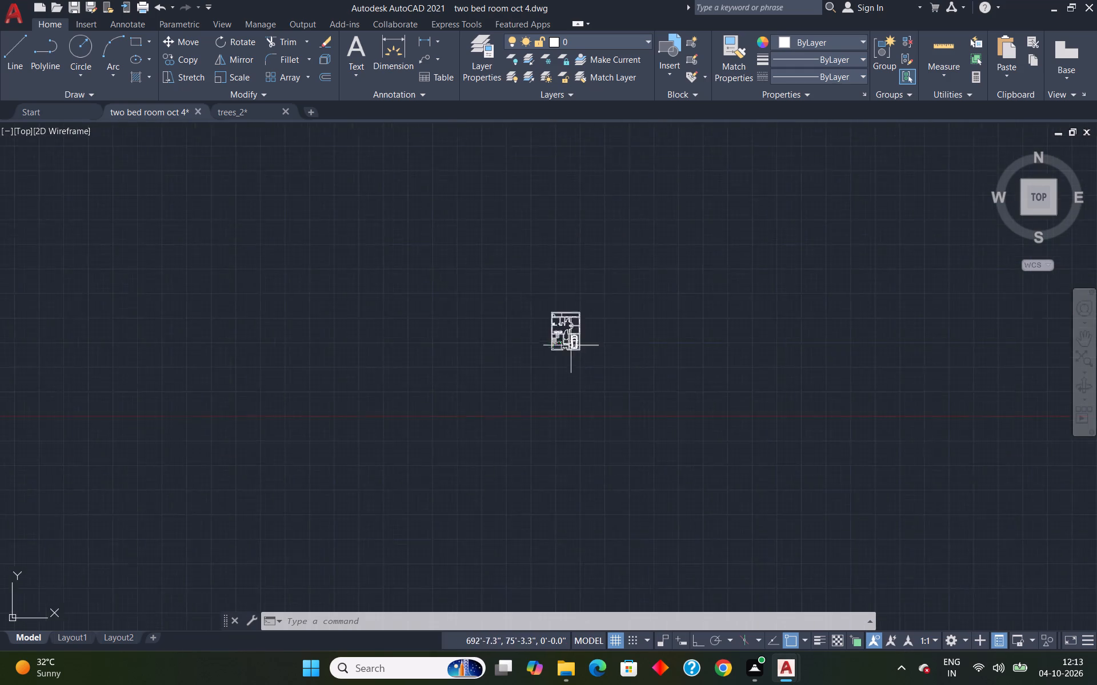
scroll(571, 345, down, 2)
scroll(426, 154, up, 4)
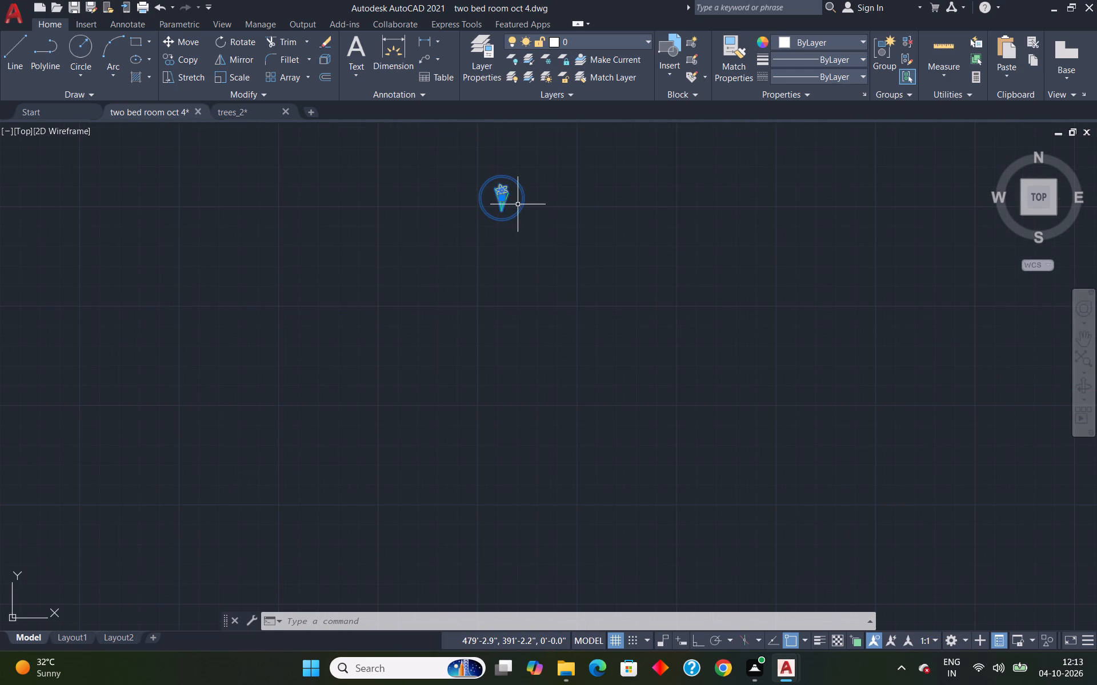
text(SC)
key(Return)
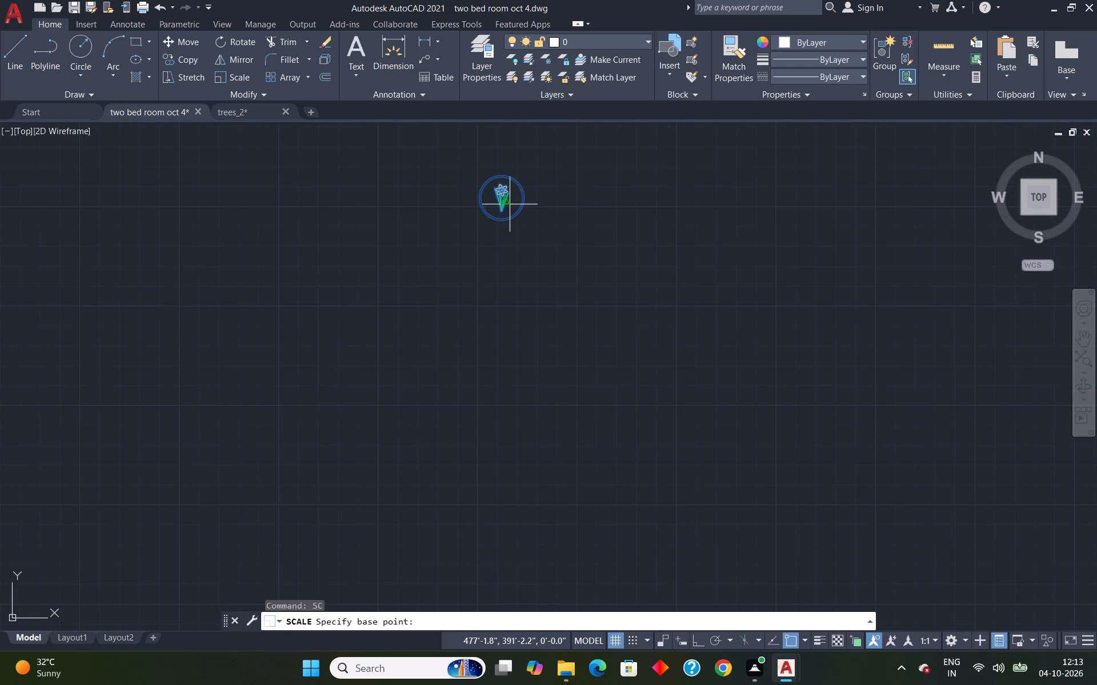
click(501, 199)
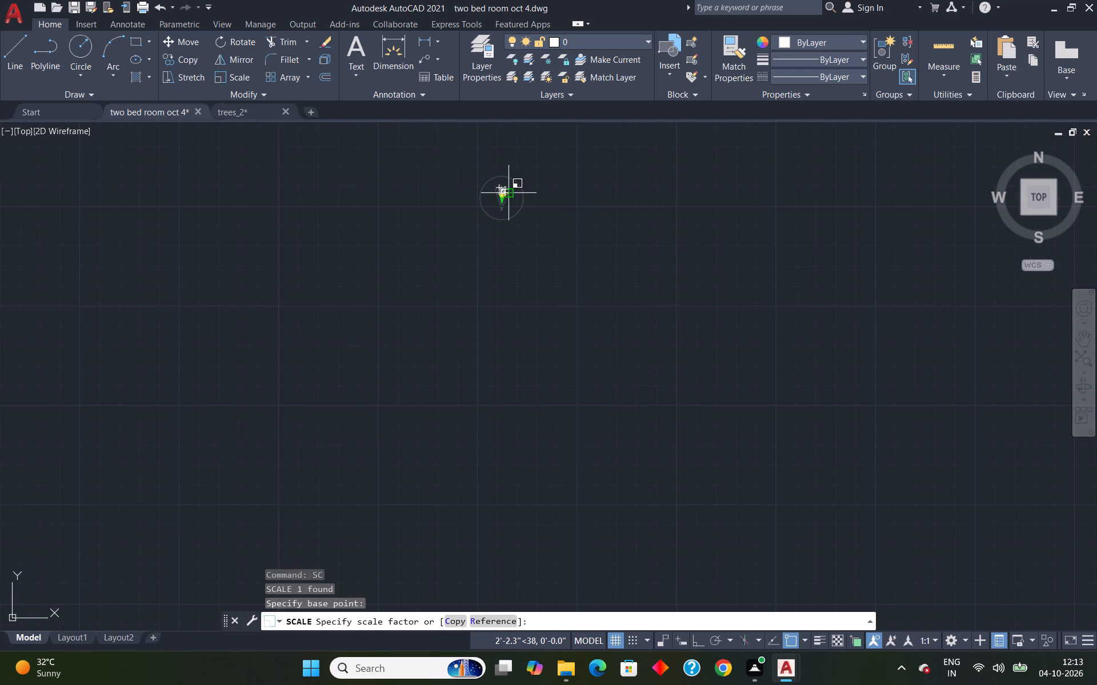
click(510, 195)
Move the reduced daffodil block from northwest of the plan to just outside the front yard's west wall.
scroll(489, 196, up, 3)
click(529, 215)
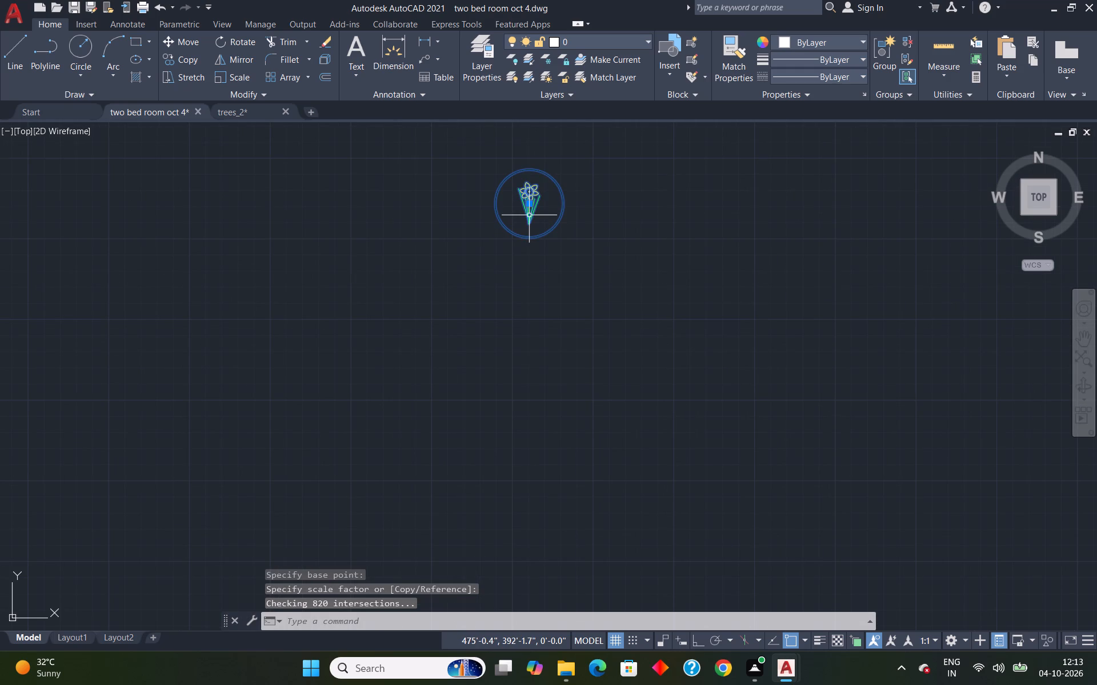
key(m)
key(Return)
drag(526, 205, 552, 248)
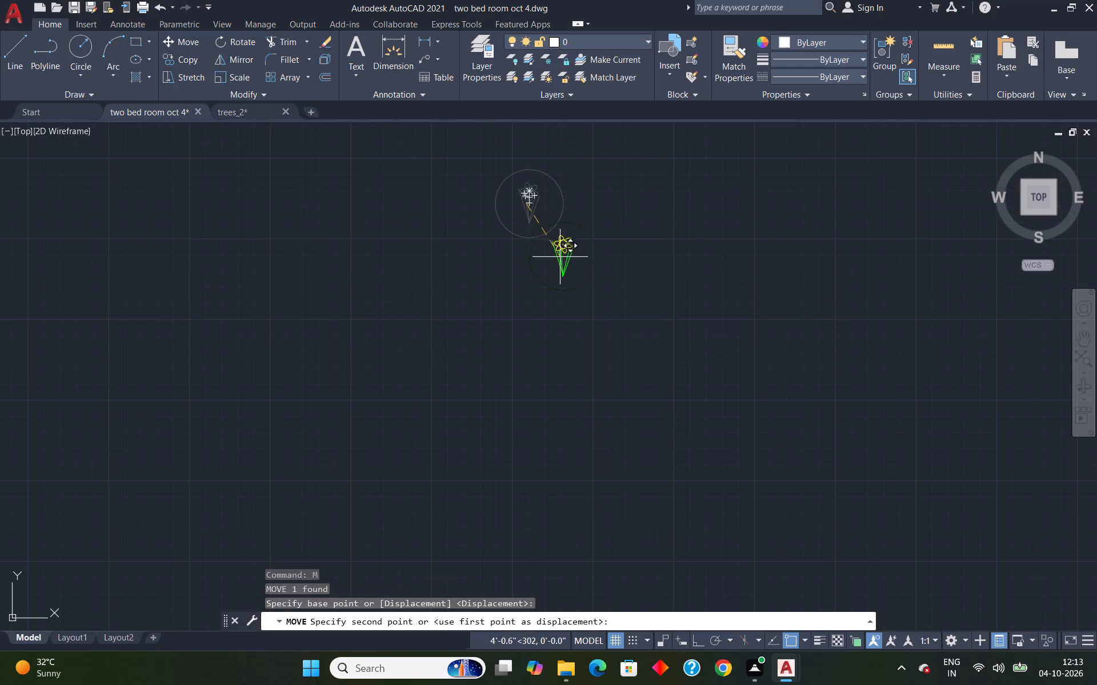
scroll(572, 219, down, 5)
scroll(588, 263, down, 4)
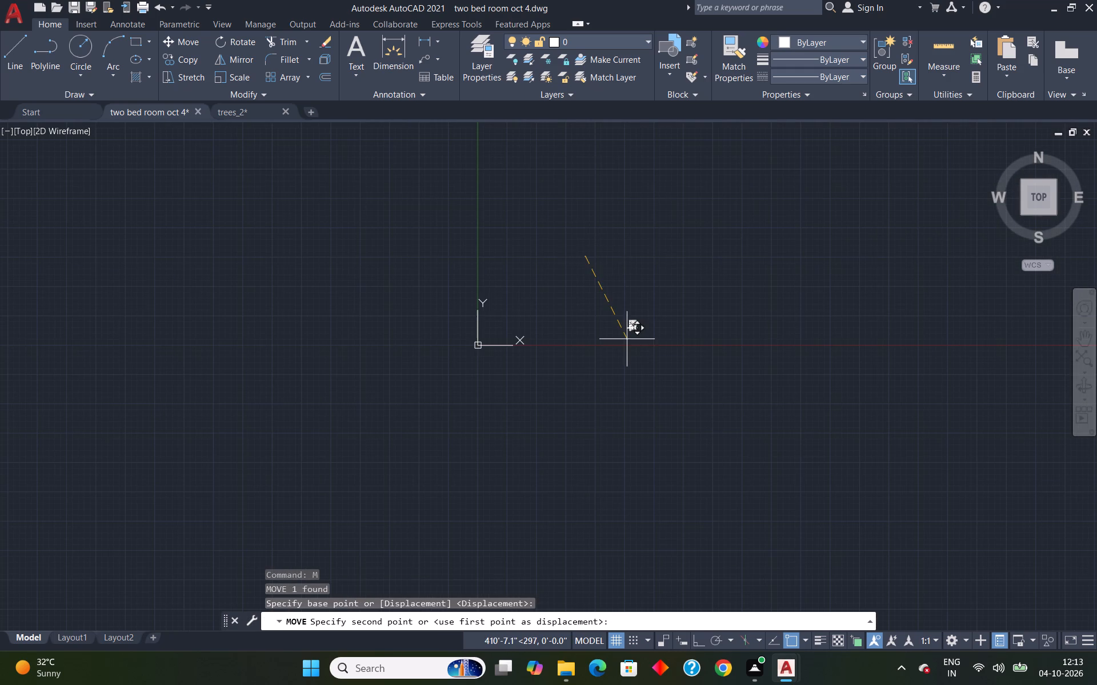
scroll(627, 339, up, 5)
scroll(648, 216, up, 4)
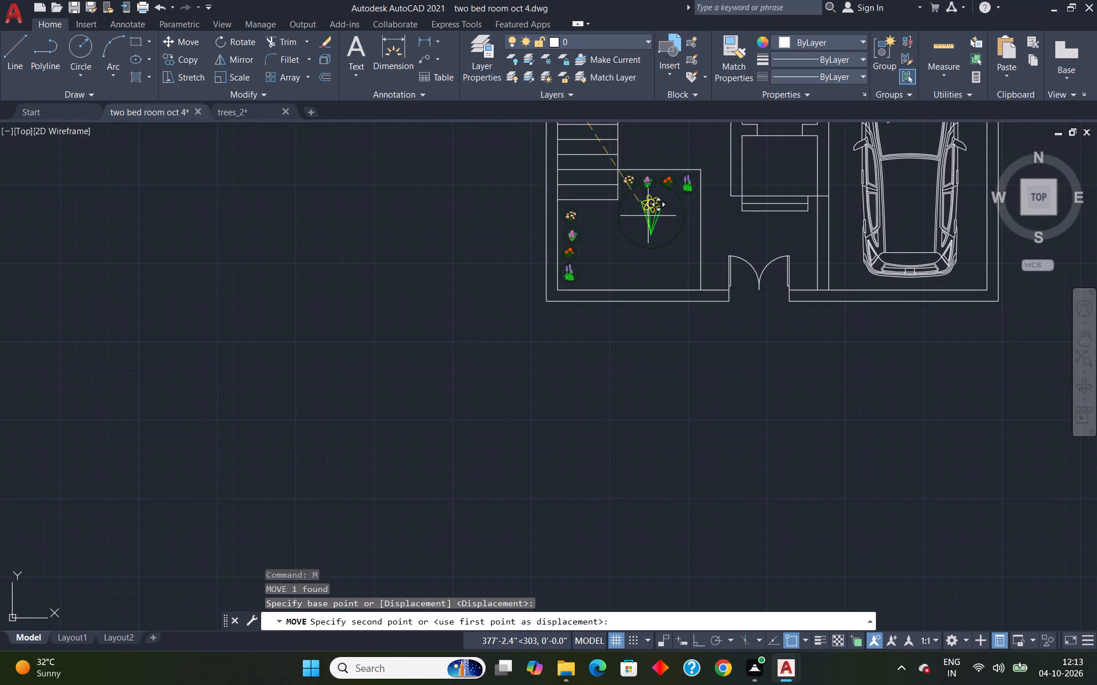
click(473, 273)
Shrink the daffodil block west of the yard freehand with Scale from near its centre to about the other flower blocks' size.
click(481, 276)
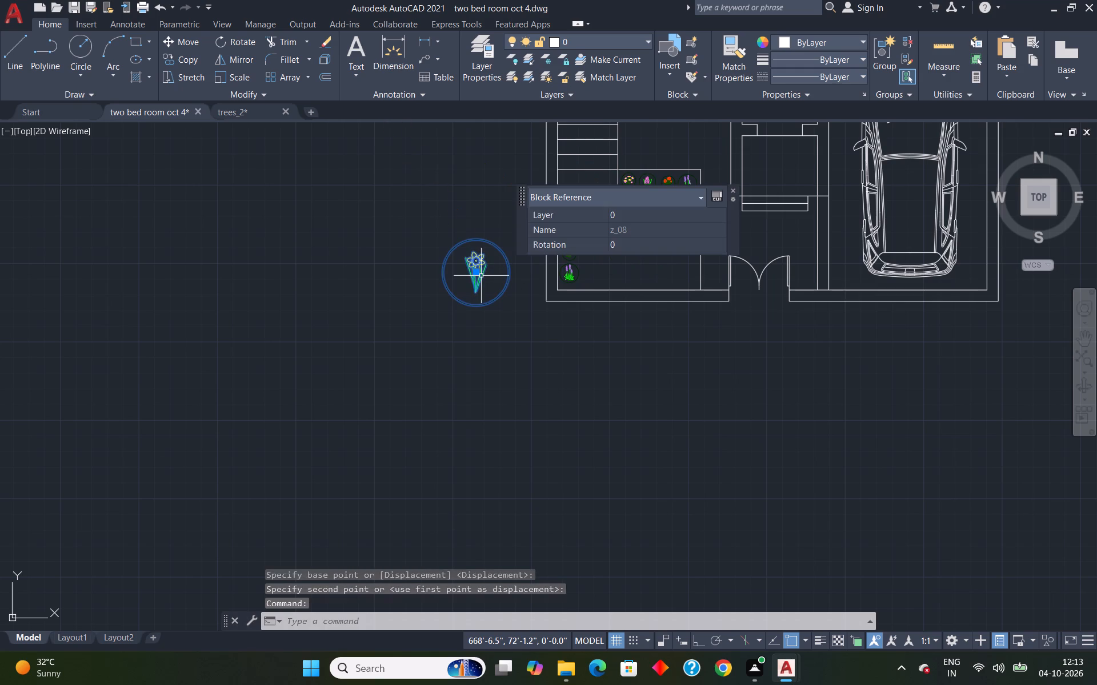
text(SC)
key(Return)
click(481, 276)
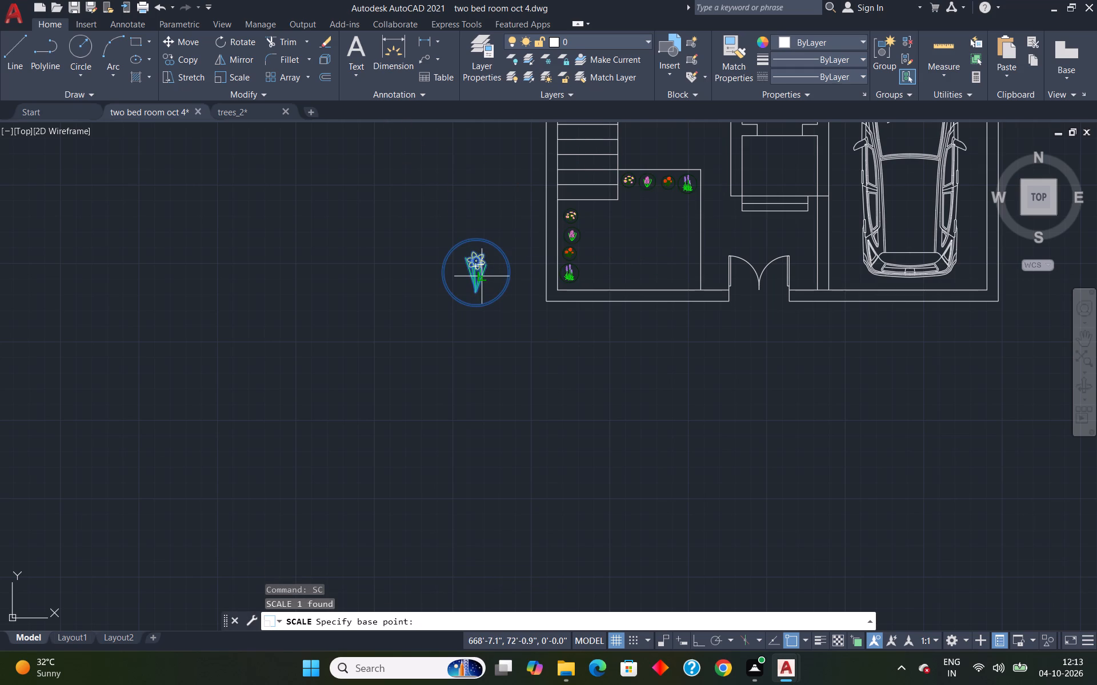
click(477, 270)
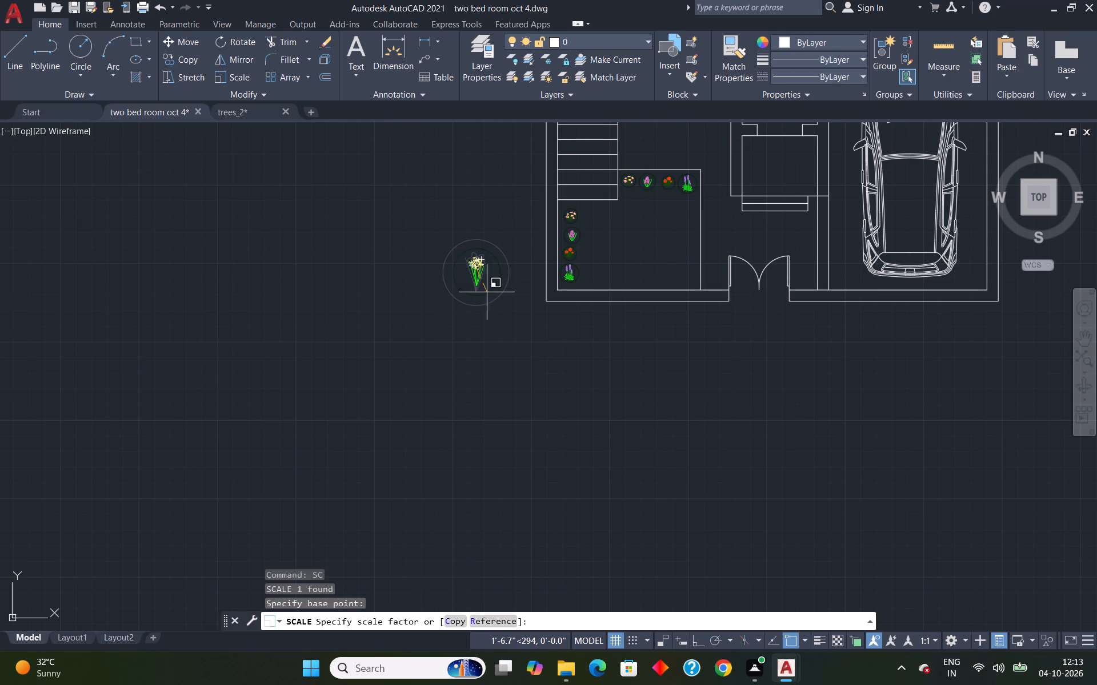
click(482, 281)
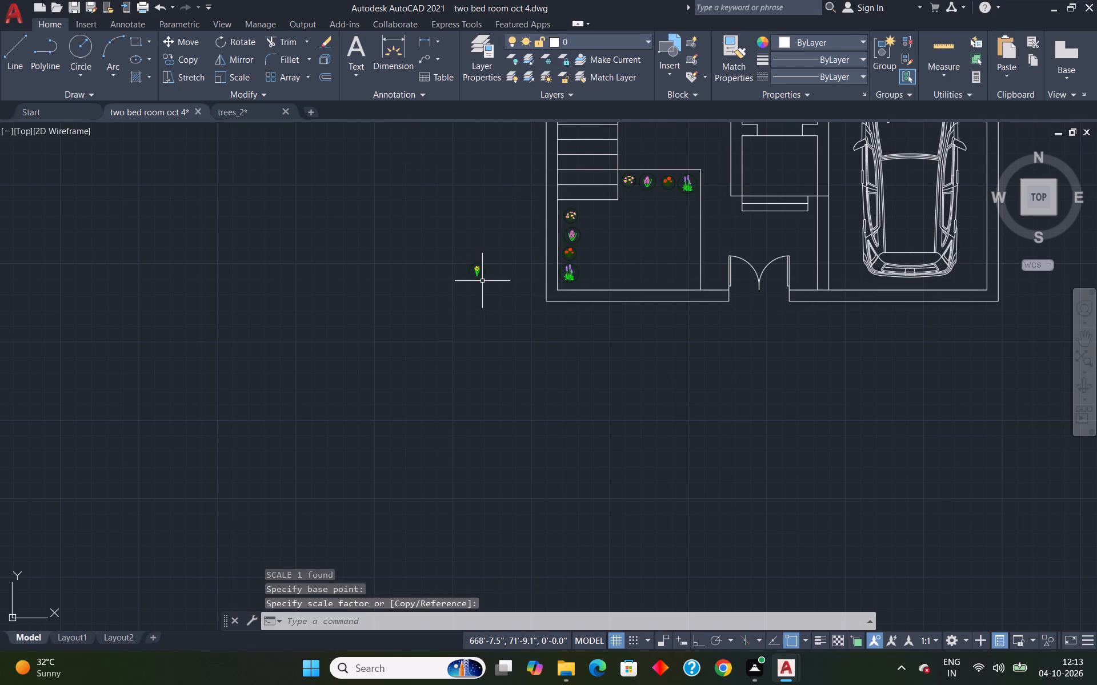
Move the small daffodil block from its centre into the front yard, just east of the southwest corner's lavender block.
scroll(482, 281, up, 4)
click(463, 257)
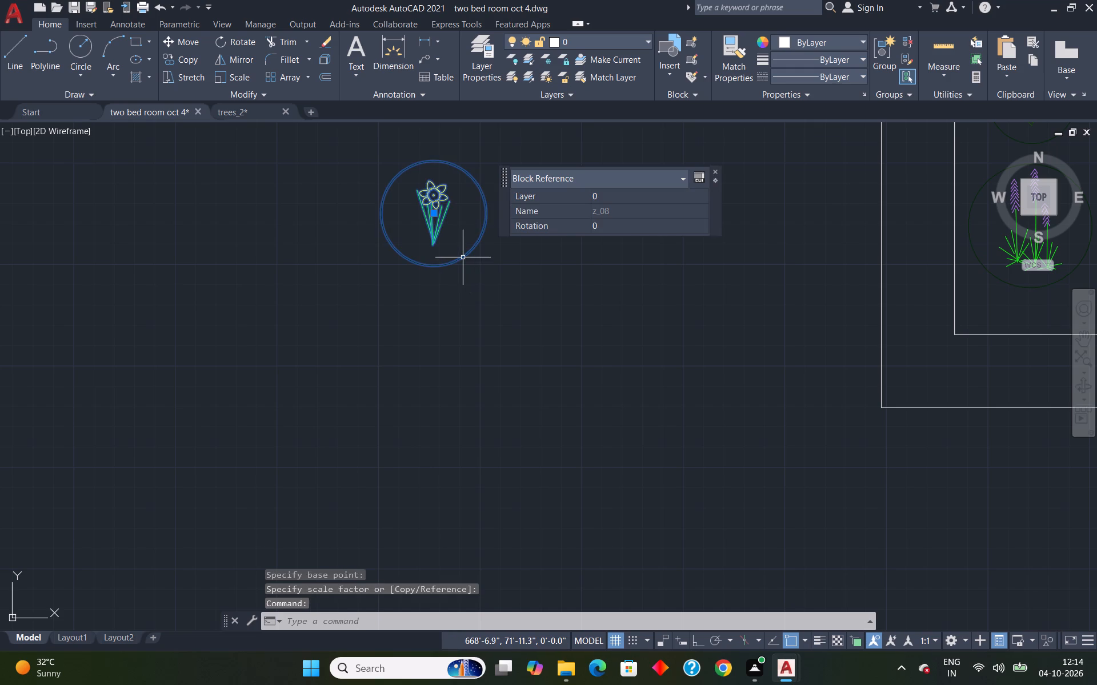
key(m)
key(Return)
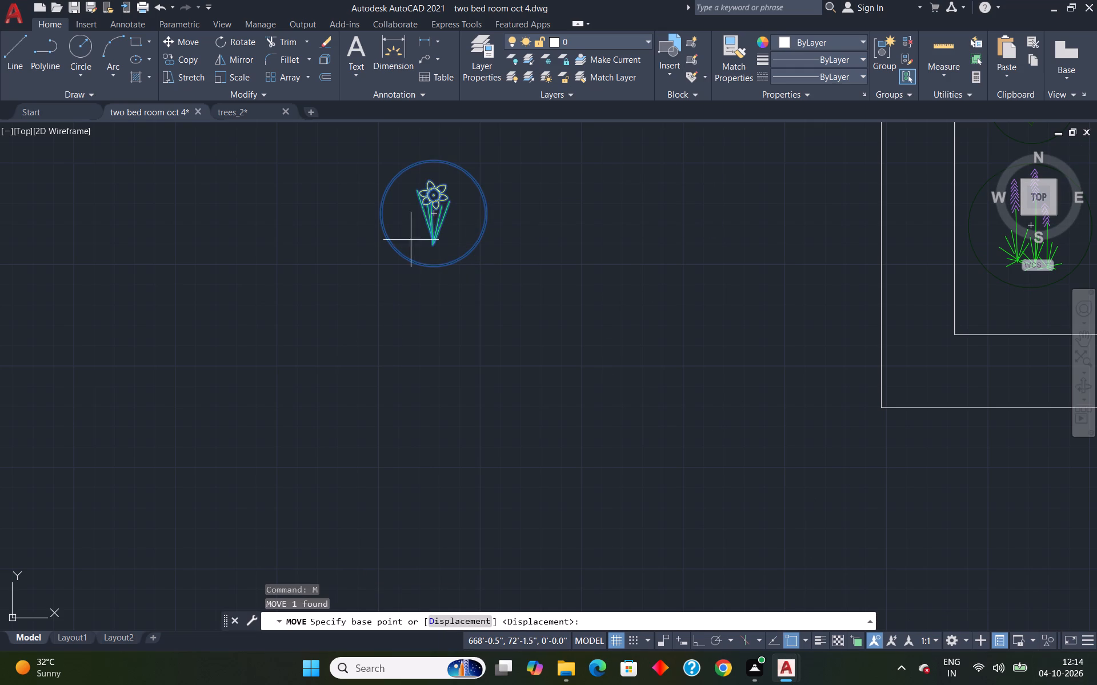
click(431, 217)
scroll(480, 229, down, 5)
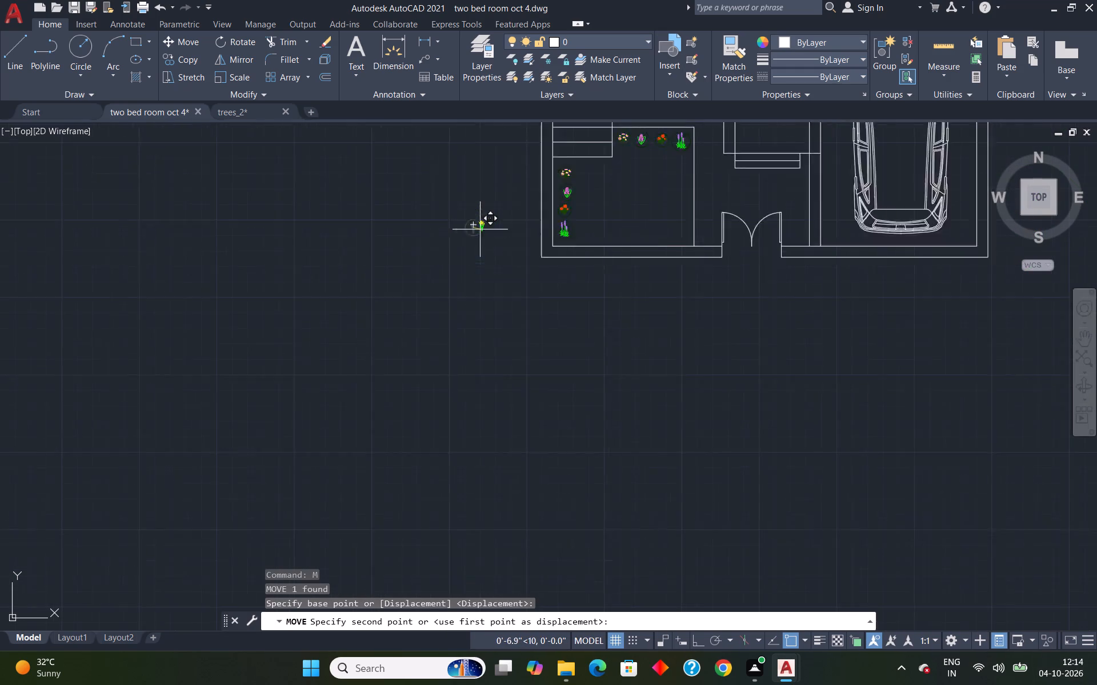
scroll(574, 191, up, 4)
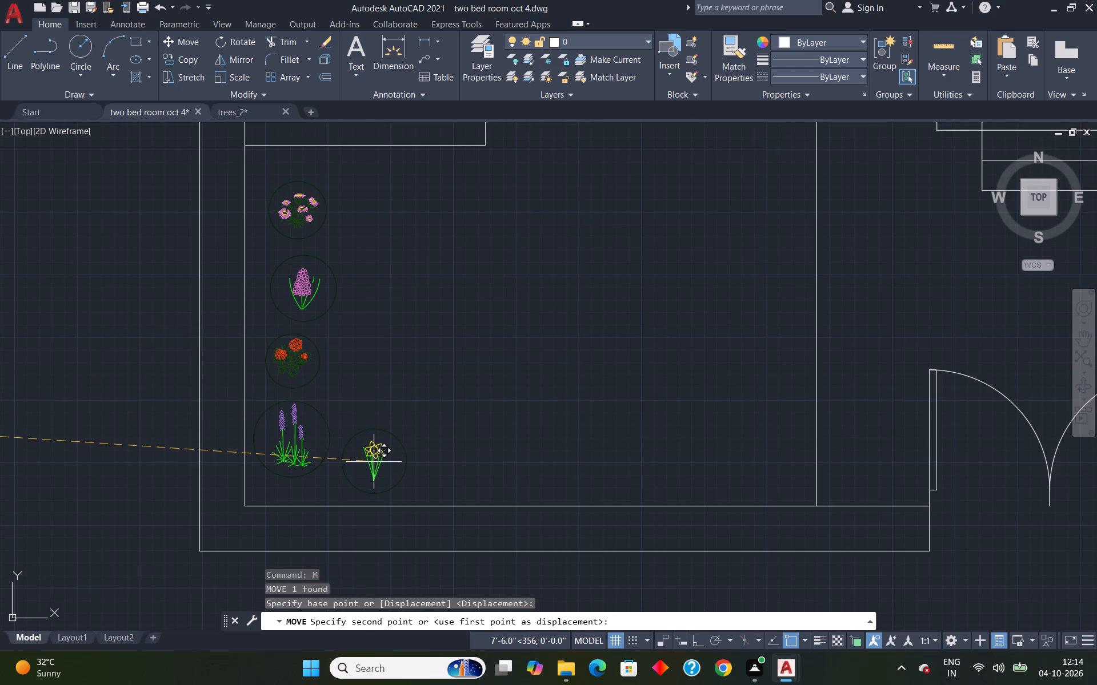
click(374, 462)
Copy the small daffodil block to just south of the lavender block at the east end of the yard's north row.
scroll(547, 369, down, 5)
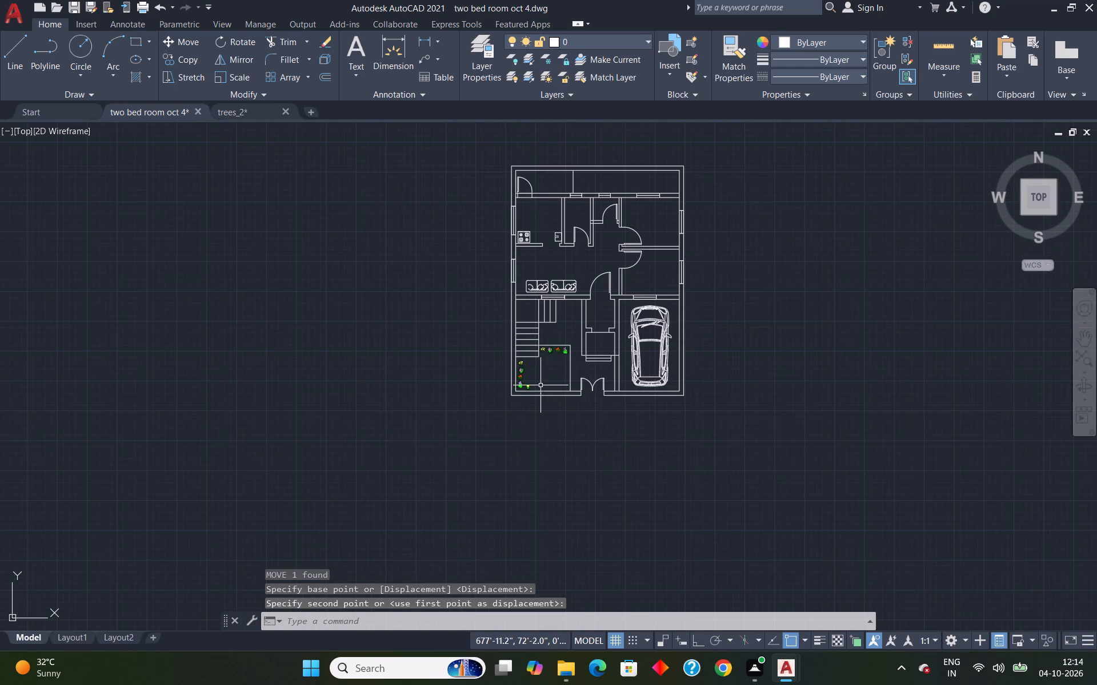
scroll(541, 385, up, 4)
click(431, 395)
text(CP)
key(BackSpace)
key(o)
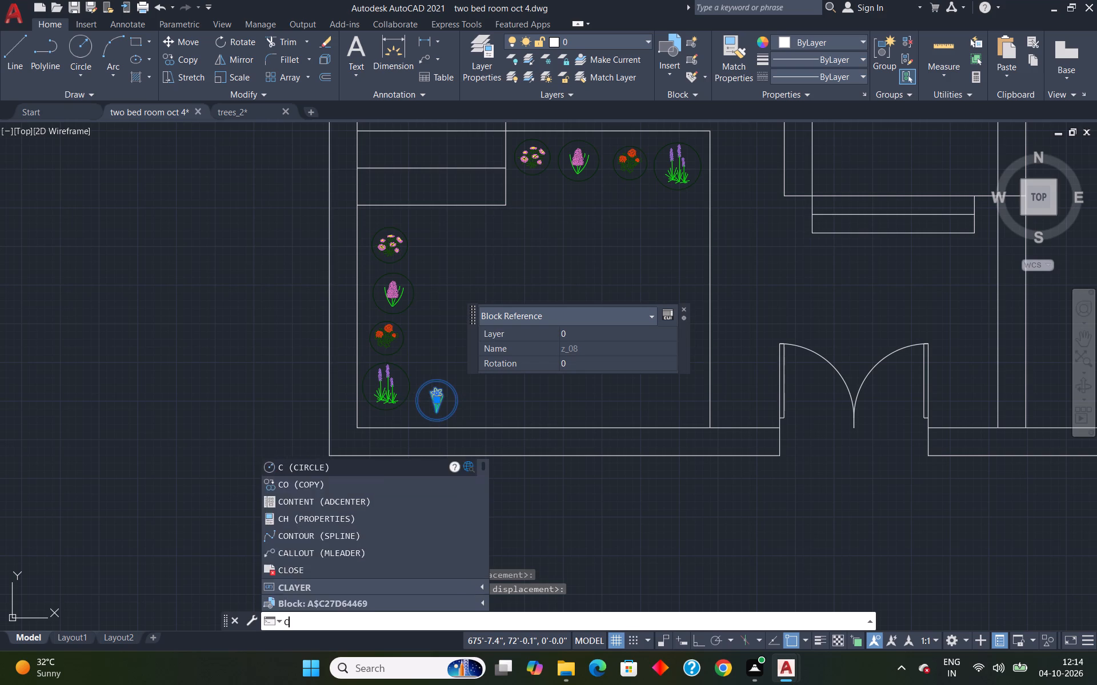
key(Return)
click(442, 401)
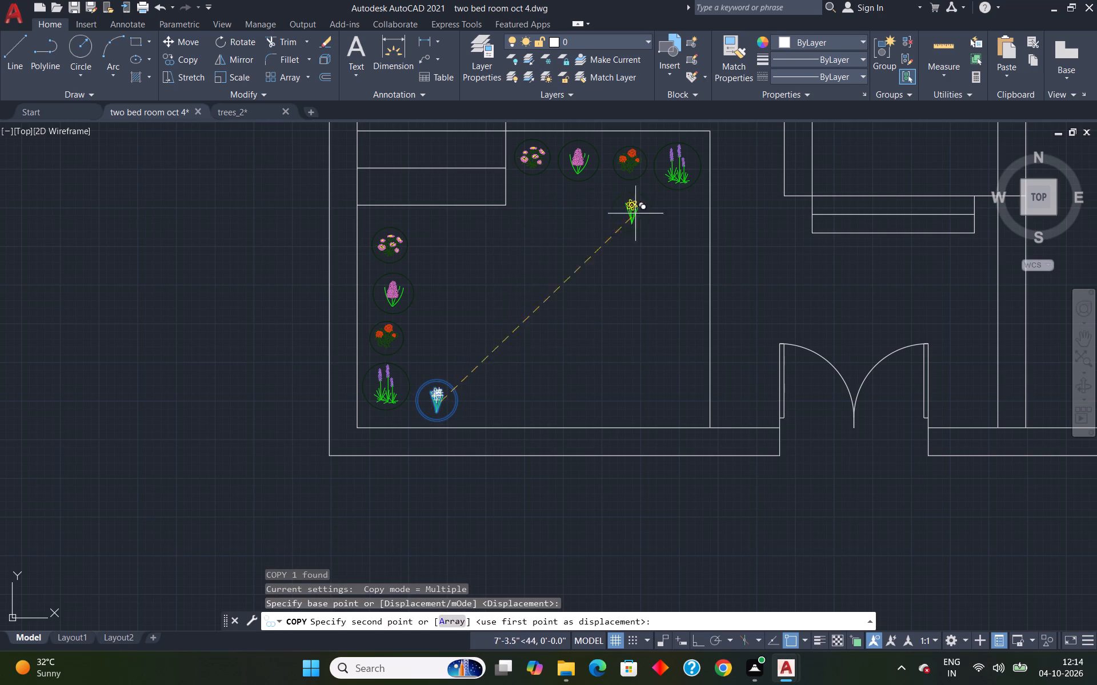
click(679, 220)
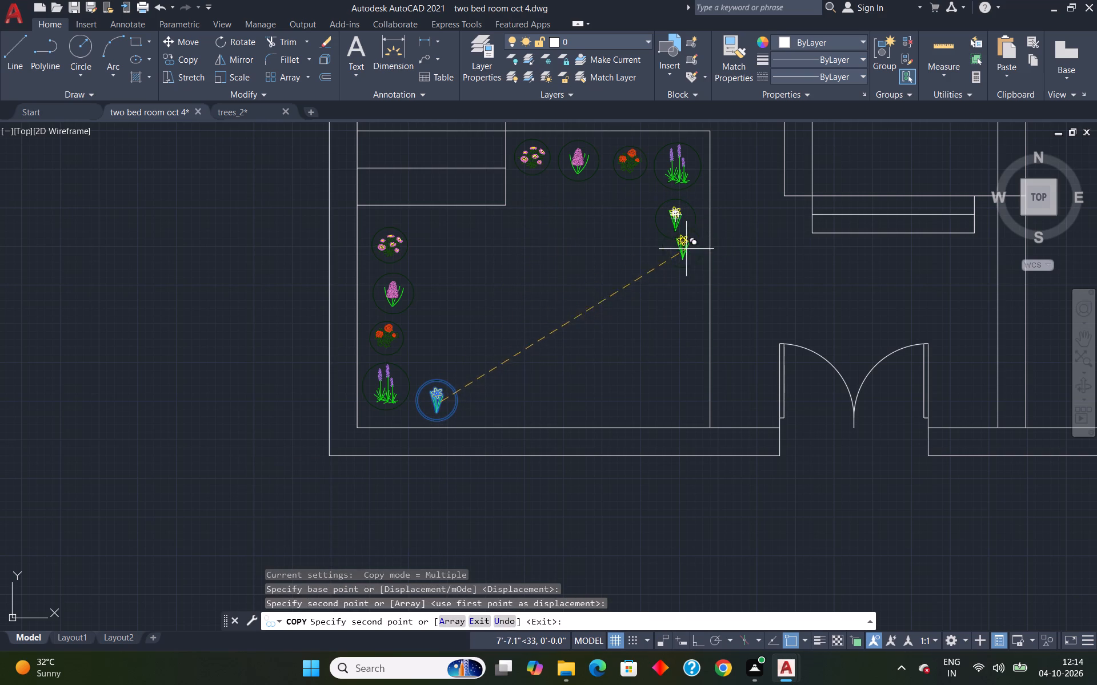
key(Escape)
Switch to trees_2 and copy eight tree blocks to the clipboard: the large dense сосна 1 and seven from the two northernmost rows.
scroll(686, 258, down, 2)
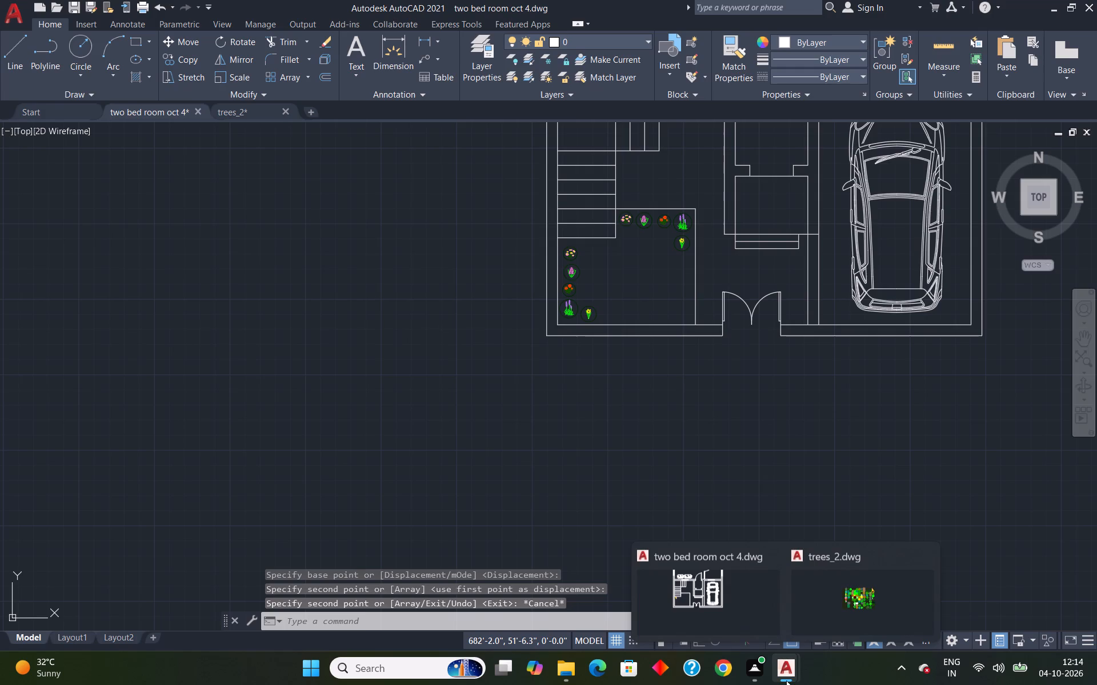
click(872, 625)
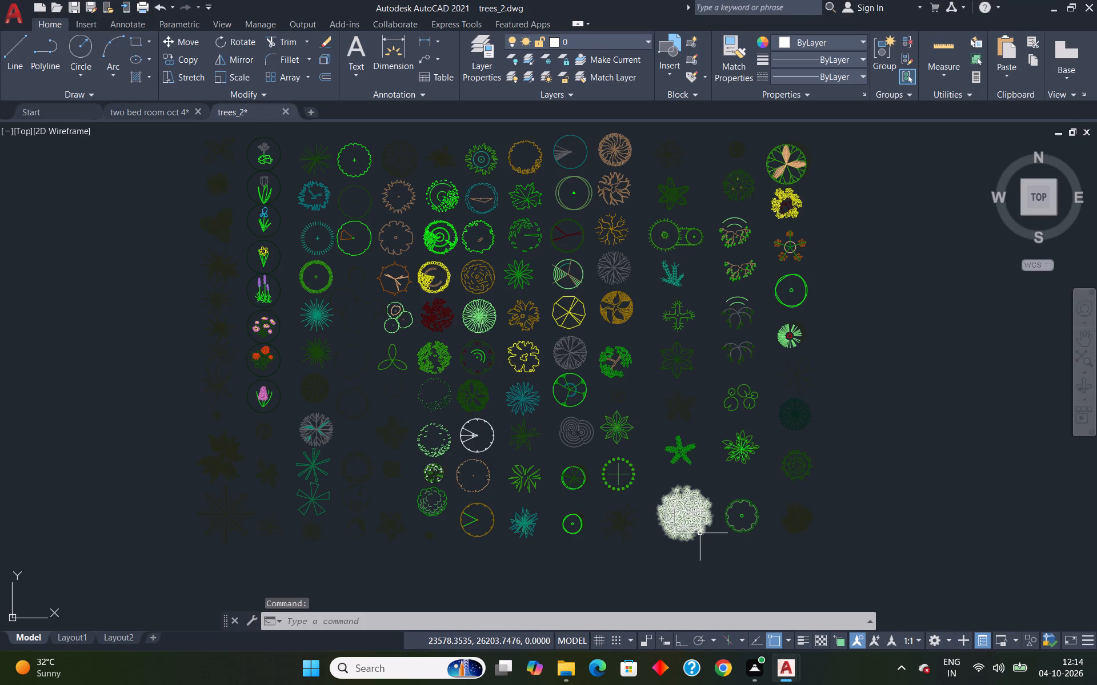
click(700, 533)
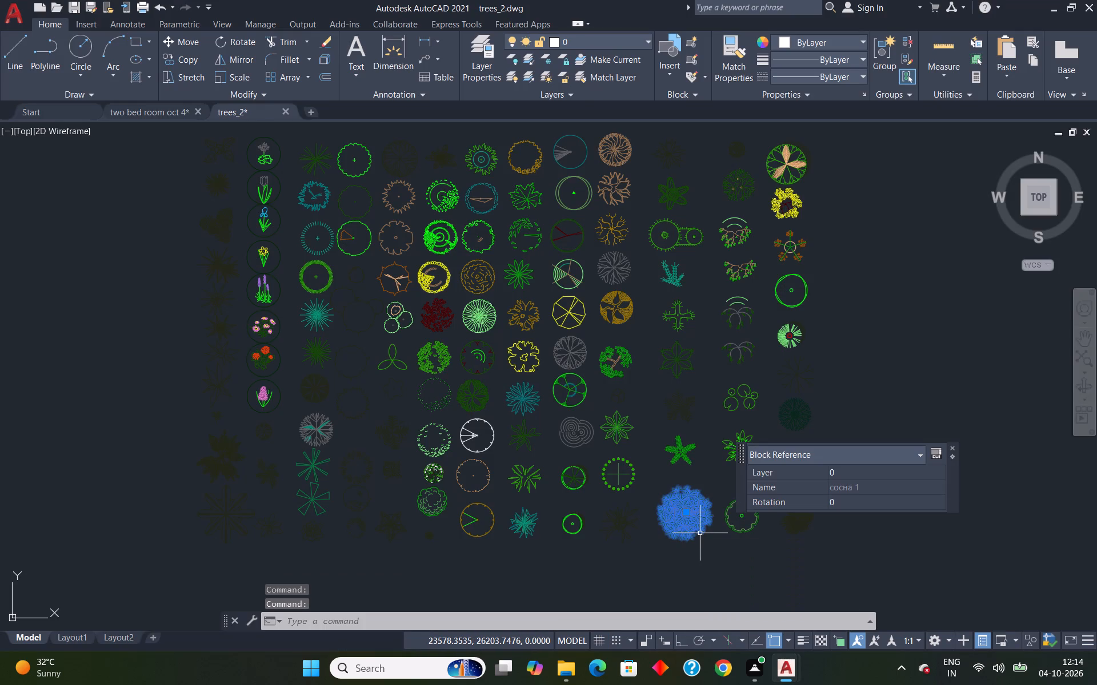
key(ctrl+c)
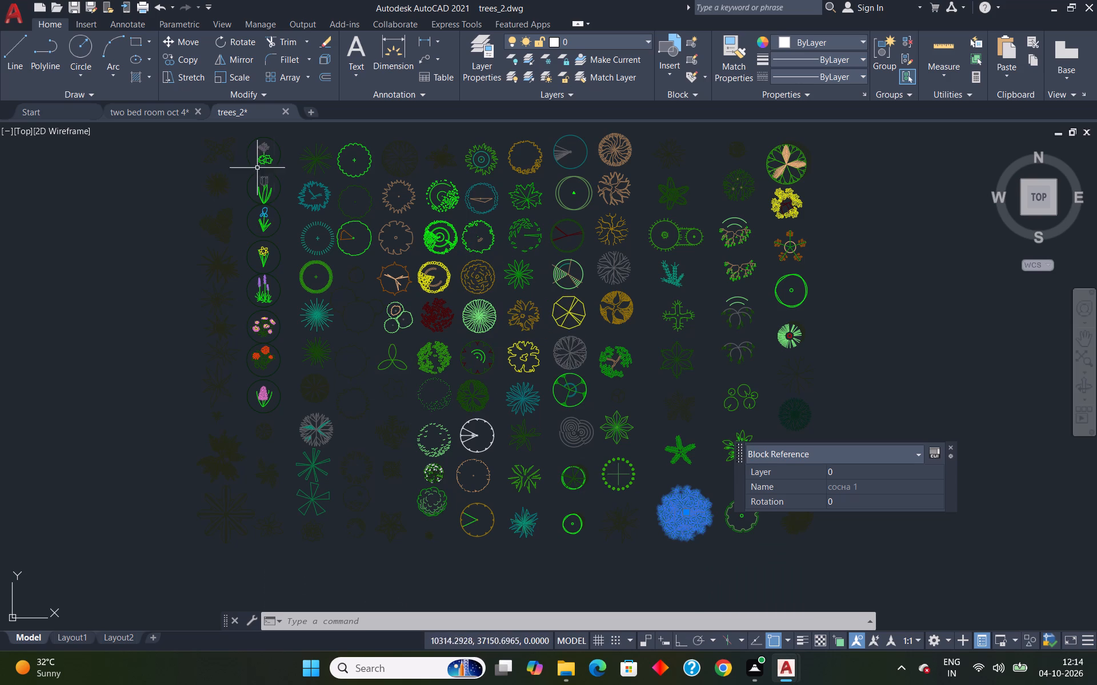
click(339, 170)
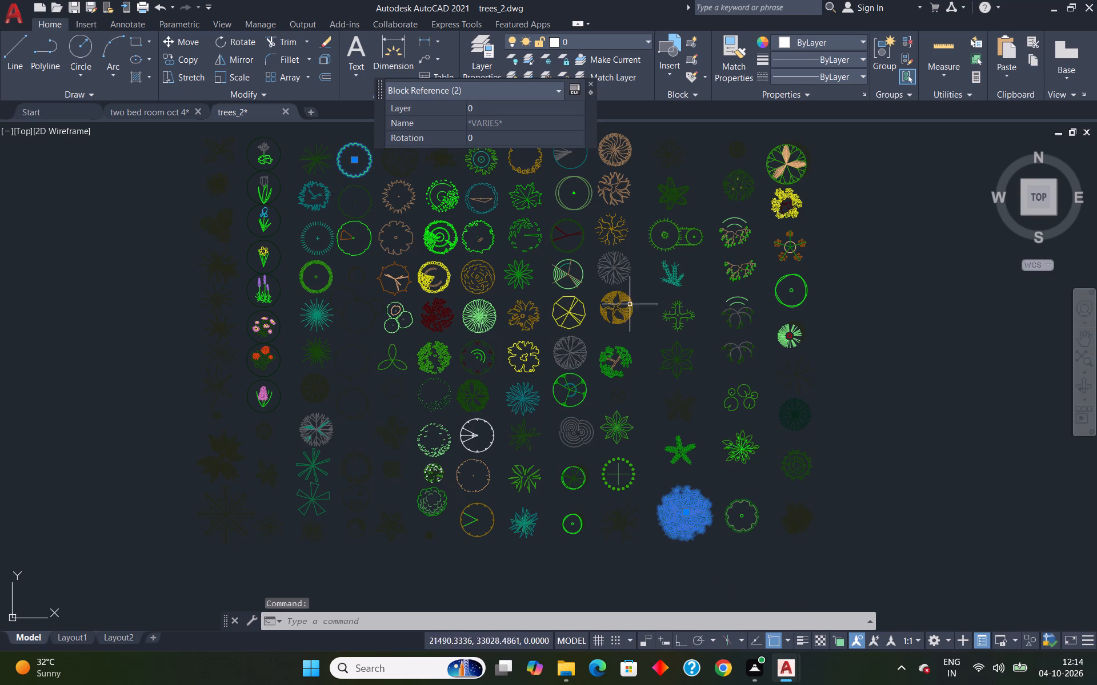
click(781, 175)
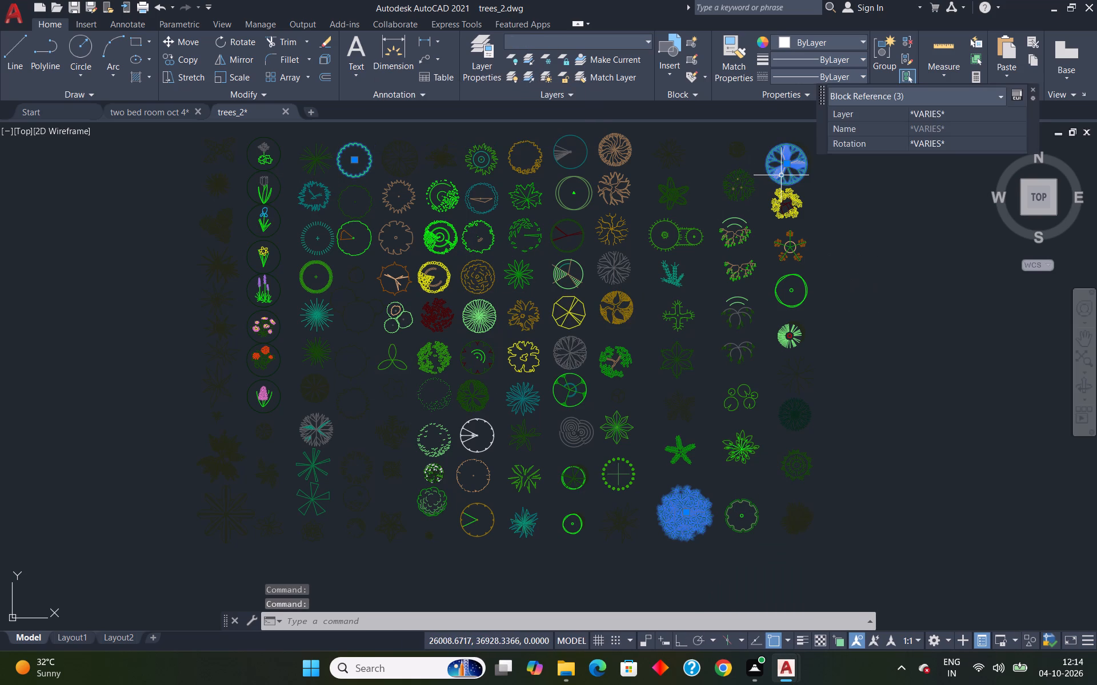
click(682, 201)
click(730, 190)
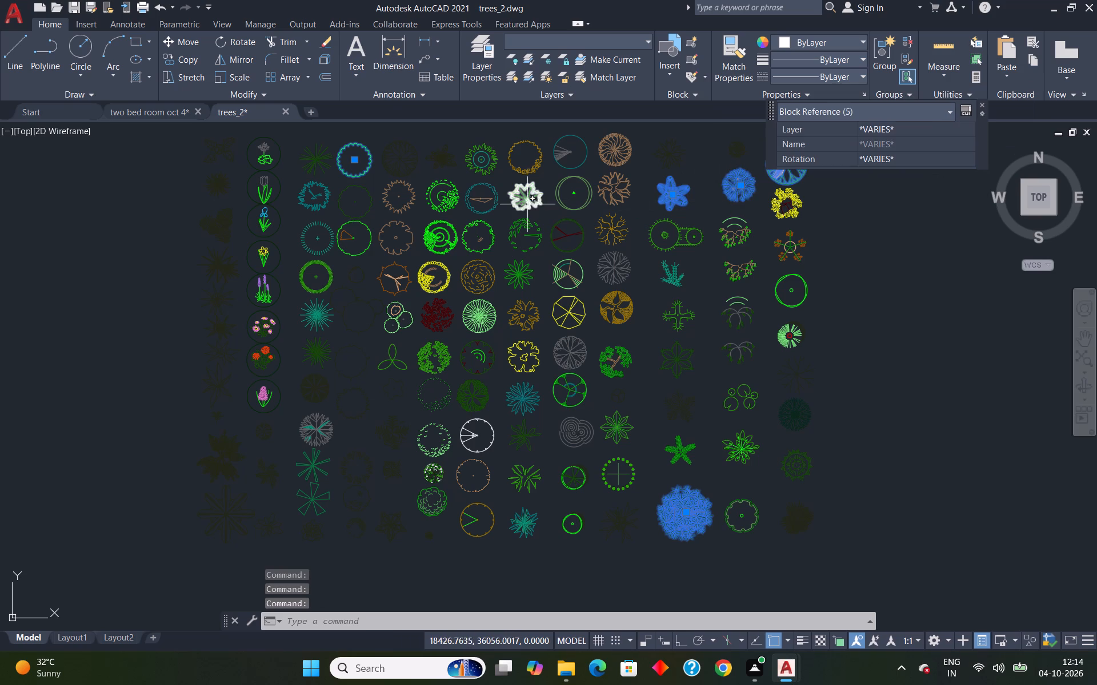
click(521, 205)
click(443, 196)
click(470, 163)
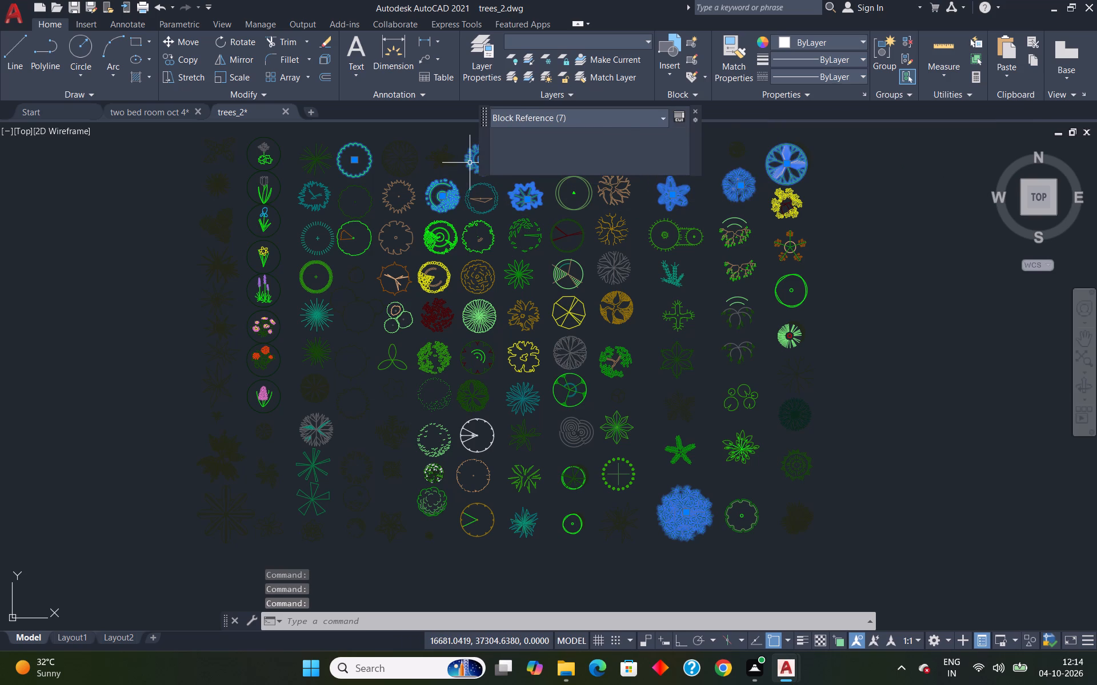
key(ctrl+c)
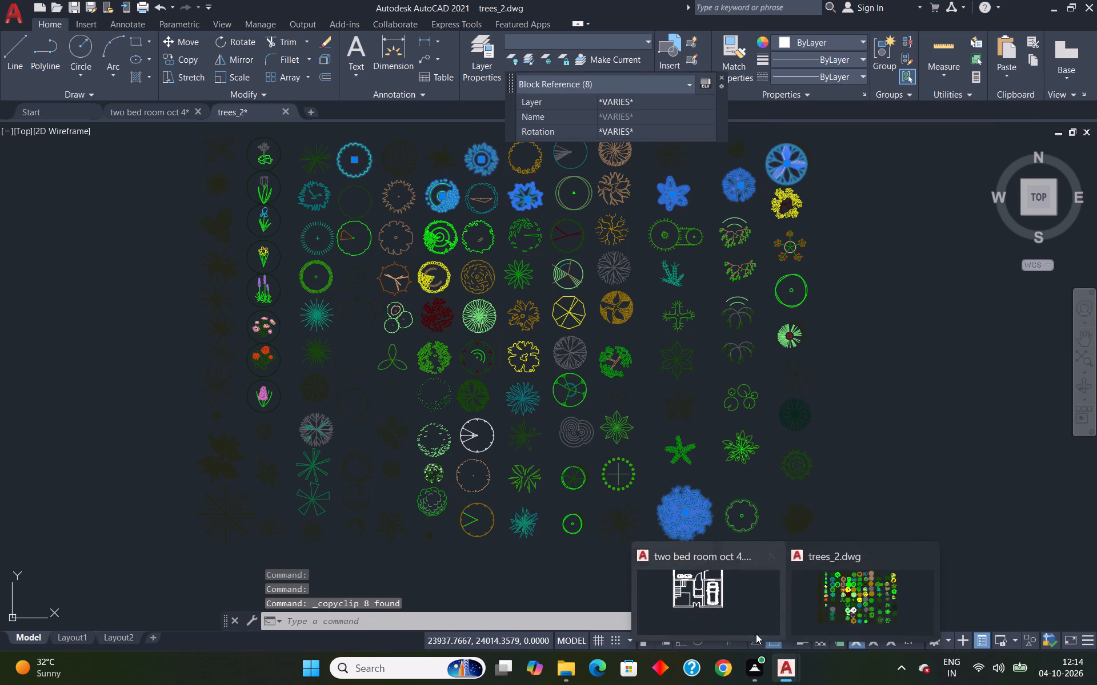
Switch back to two bed room oct 4 and paste the eight tree blocks in the empty area northeast of the floor plan.
click(756, 632)
scroll(622, 414, down, 4)
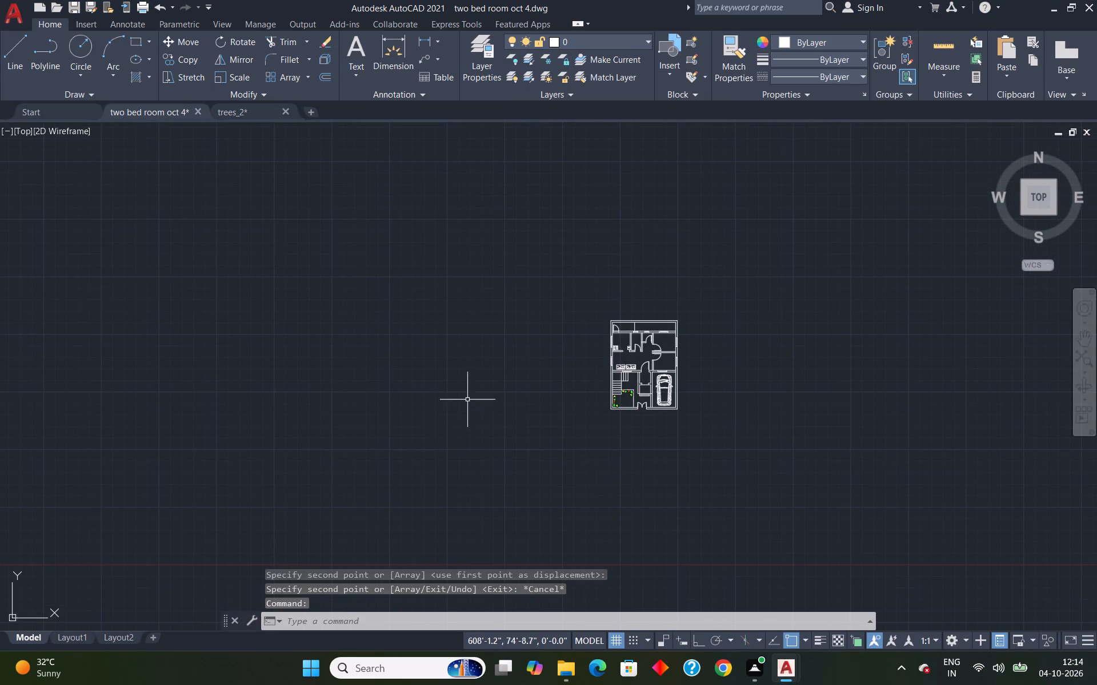
key(ctrl+v)
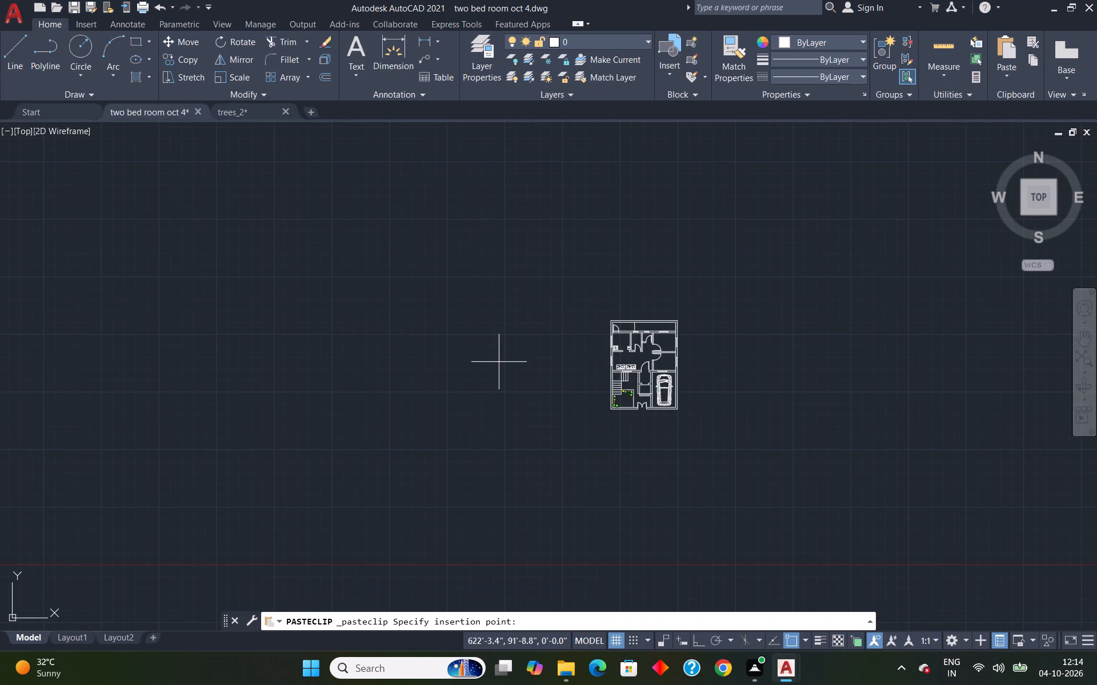
scroll(513, 370, down, 3)
scroll(366, 352, down, 5)
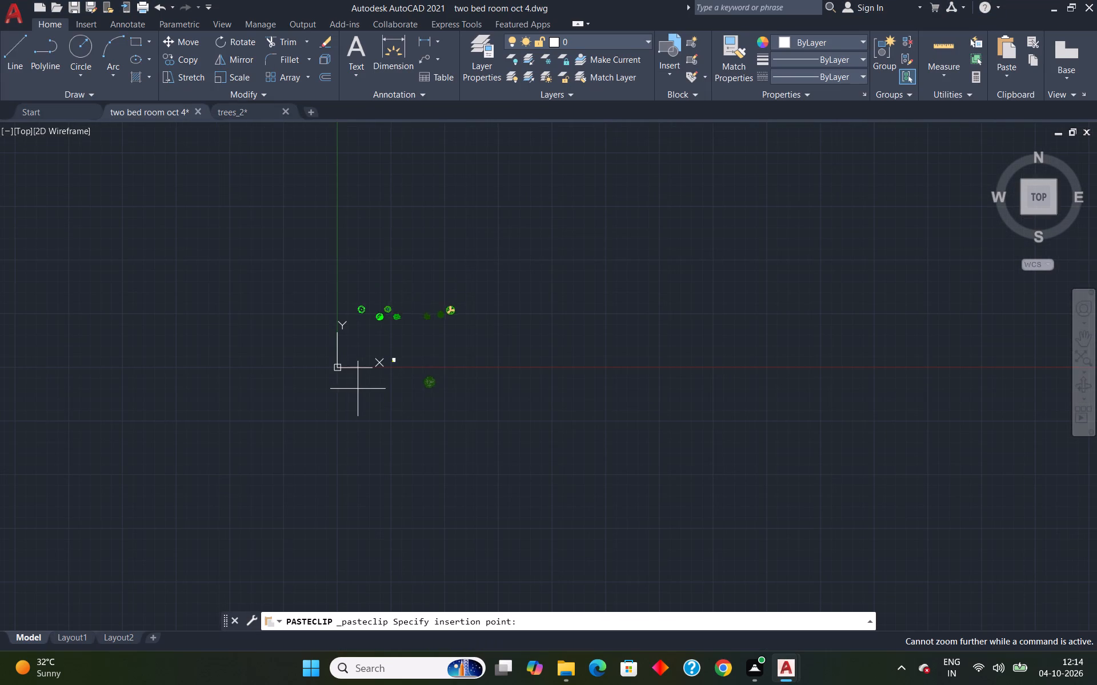
click(515, 328)
Shrink all eight pasted tree blocks together freehand with Scale, using a base point at the large southern tree.
scroll(616, 224, up, 3)
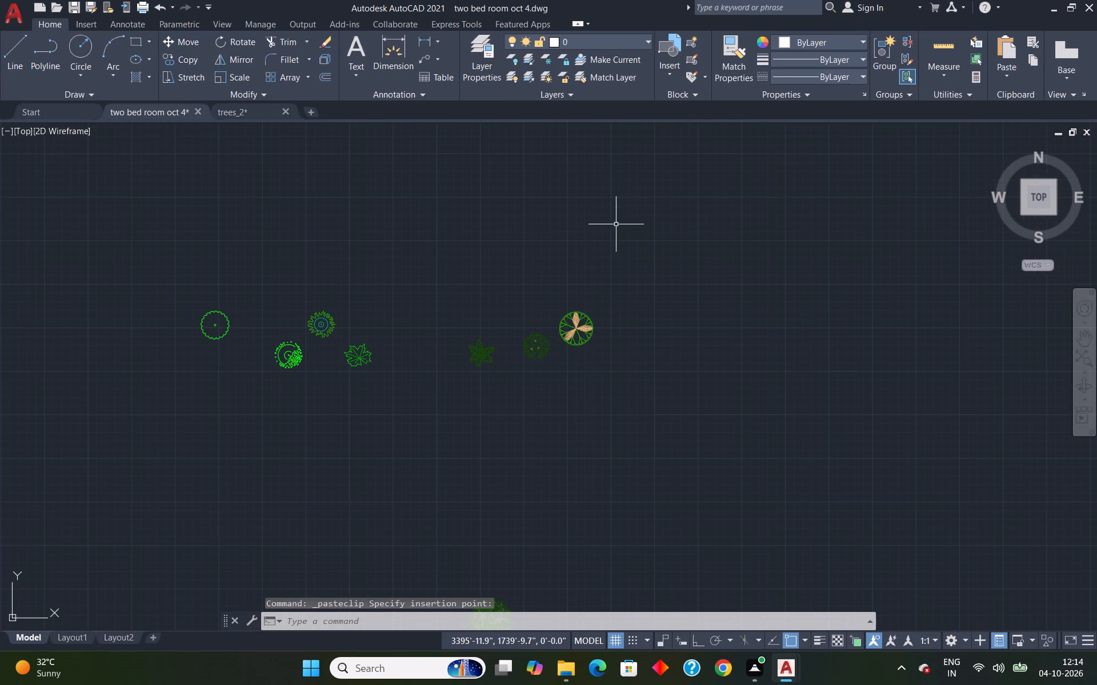
scroll(391, 258, down, 3)
drag(295, 269, 318, 264)
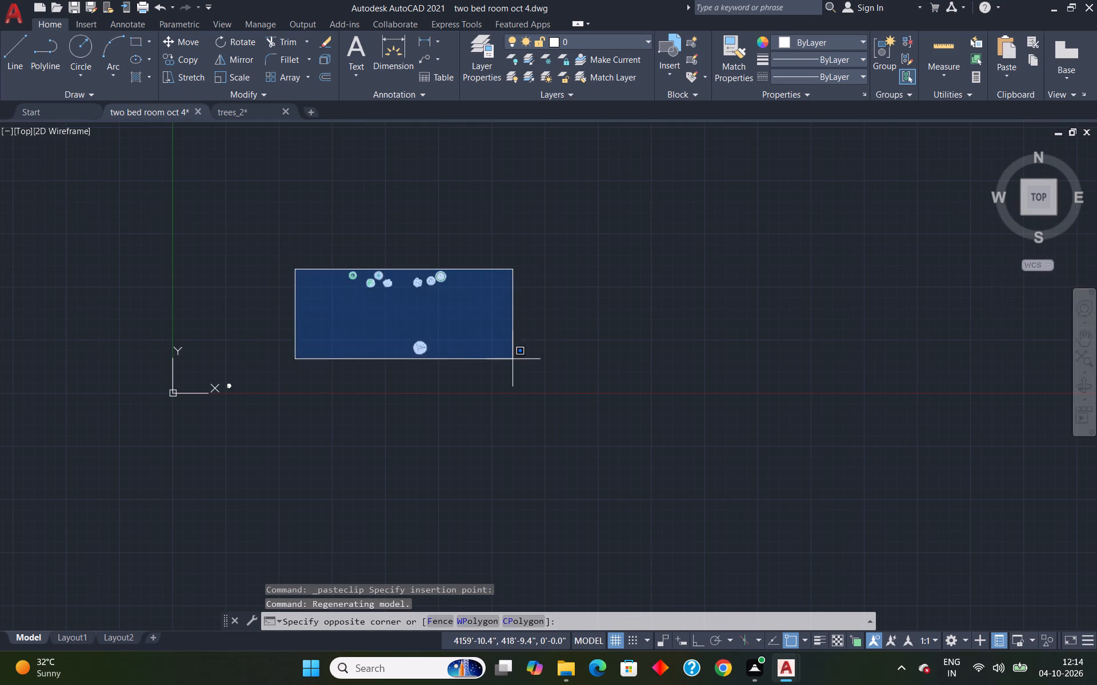
click(513, 359)
text(SC)
key(Return)
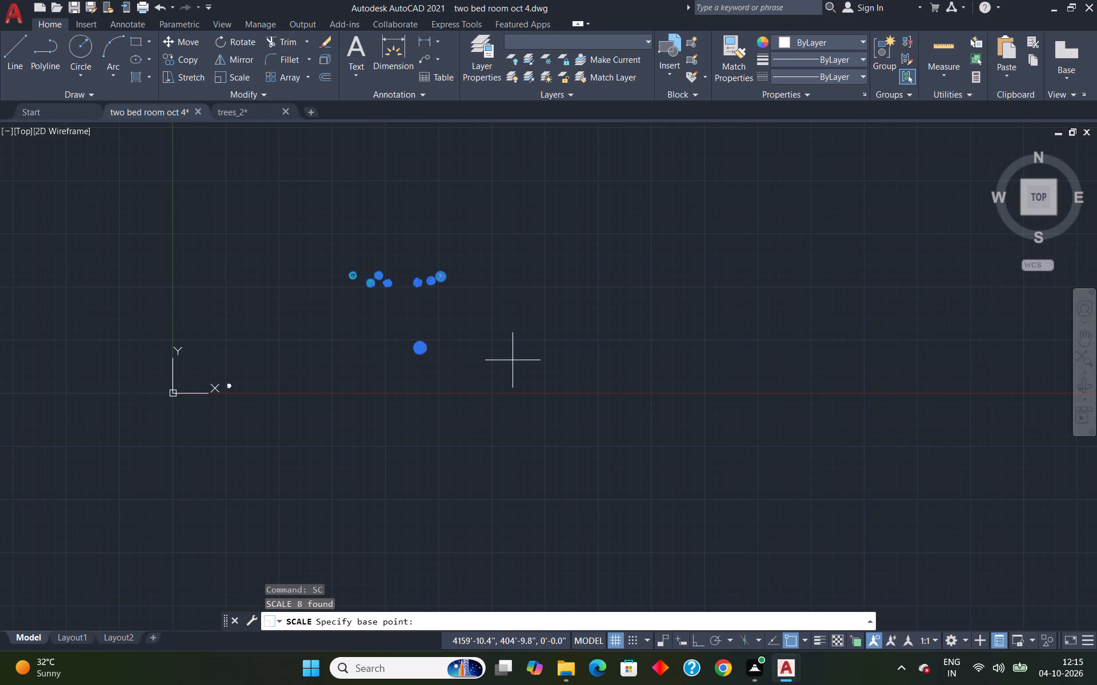
click(420, 352)
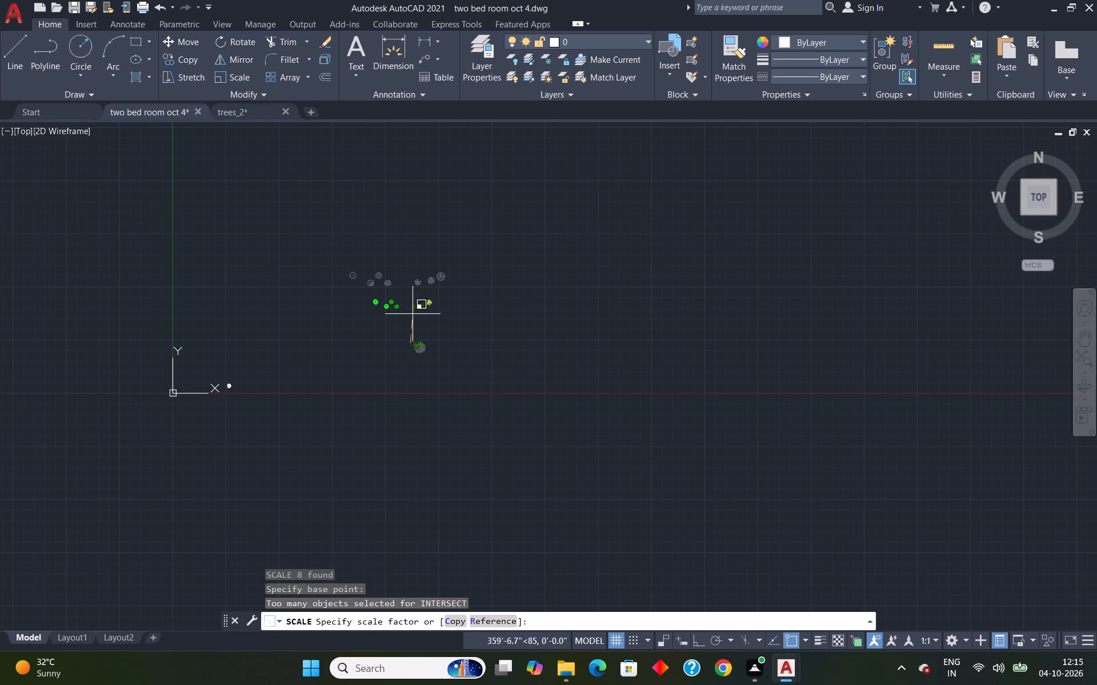
scroll(422, 332, down, 3)
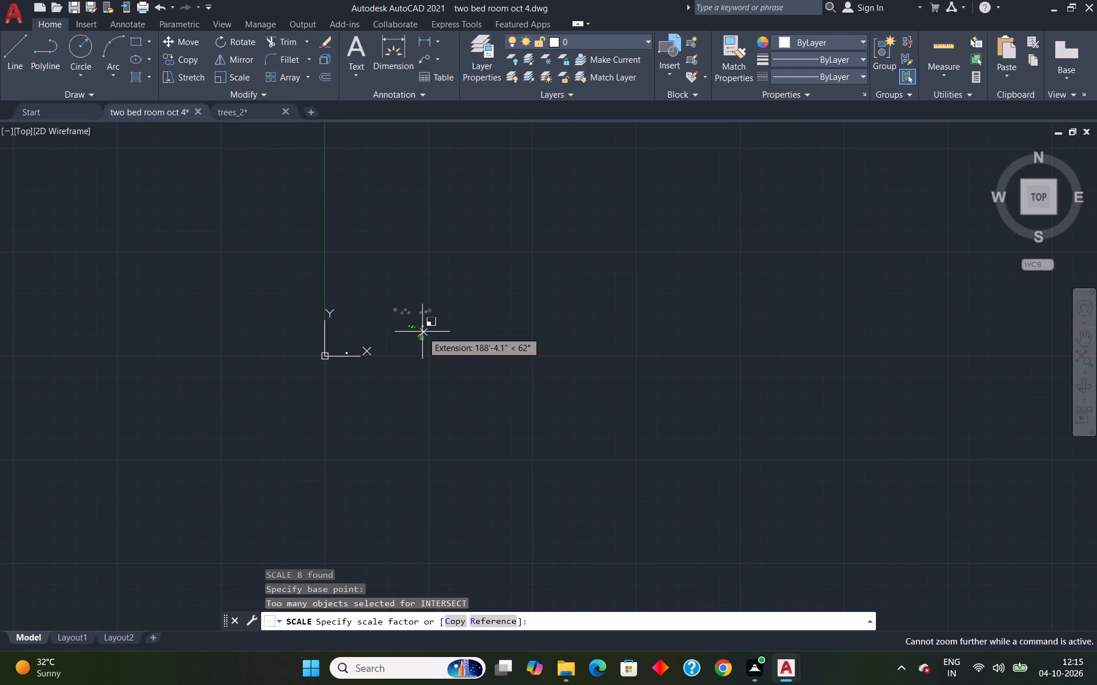
click(422, 332)
Shrink all eight pasted tree blocks together again freehand with Scale, using a base point at the large southern tree.
scroll(401, 332, up, 5)
drag(426, 237, 471, 245)
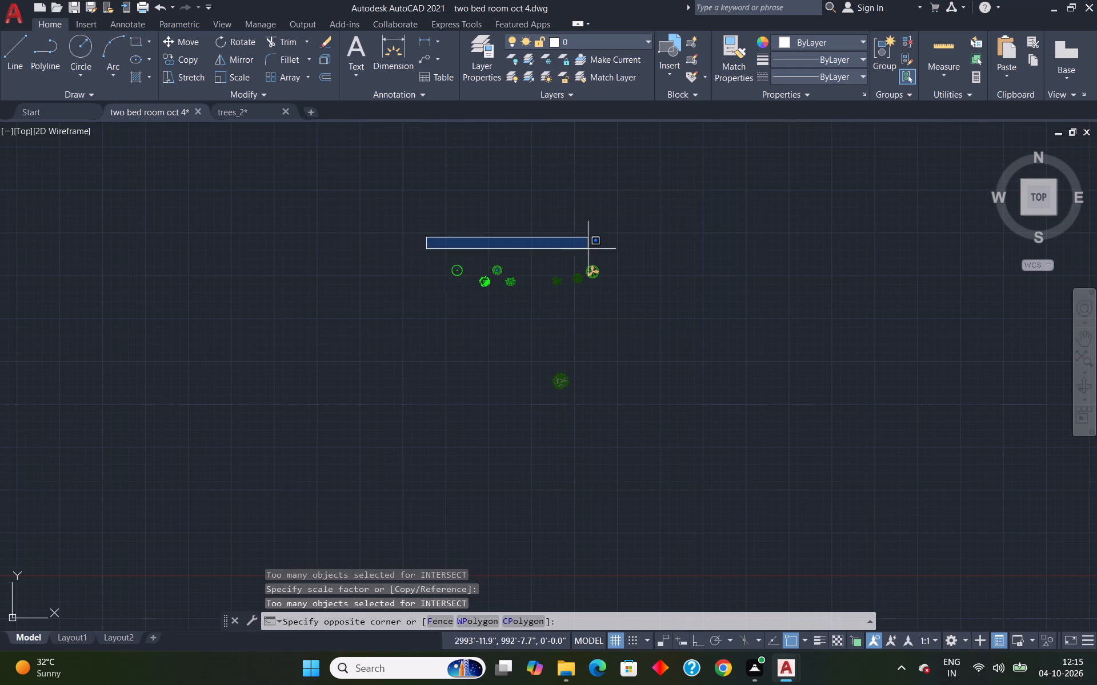
click(647, 396)
text(SC)
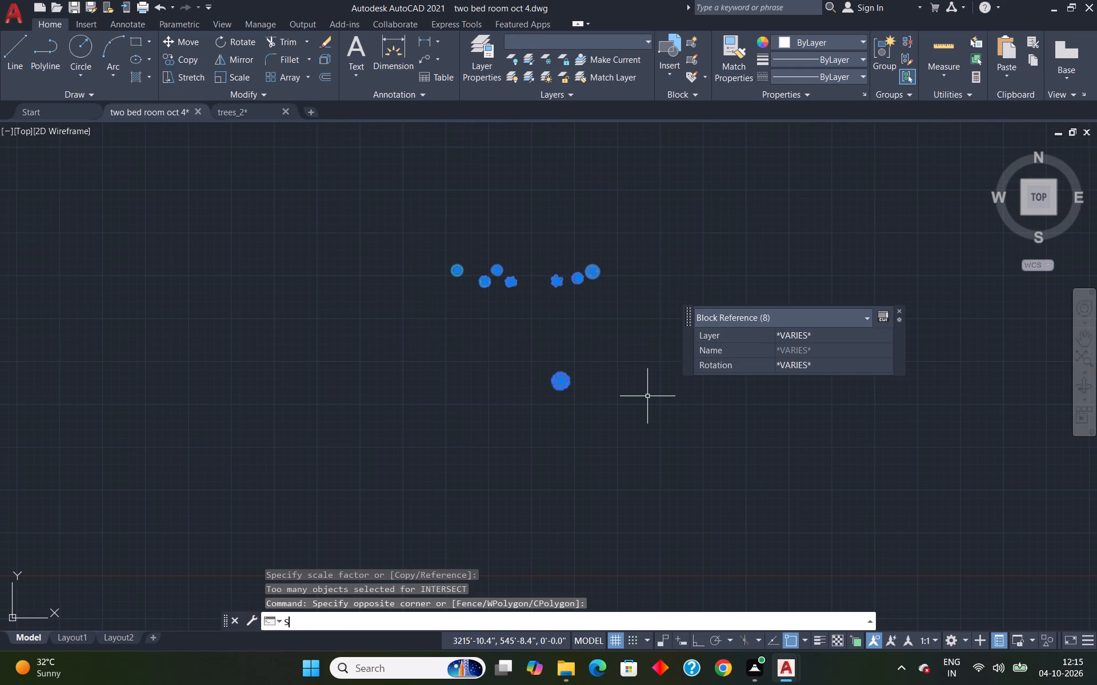
key(Return)
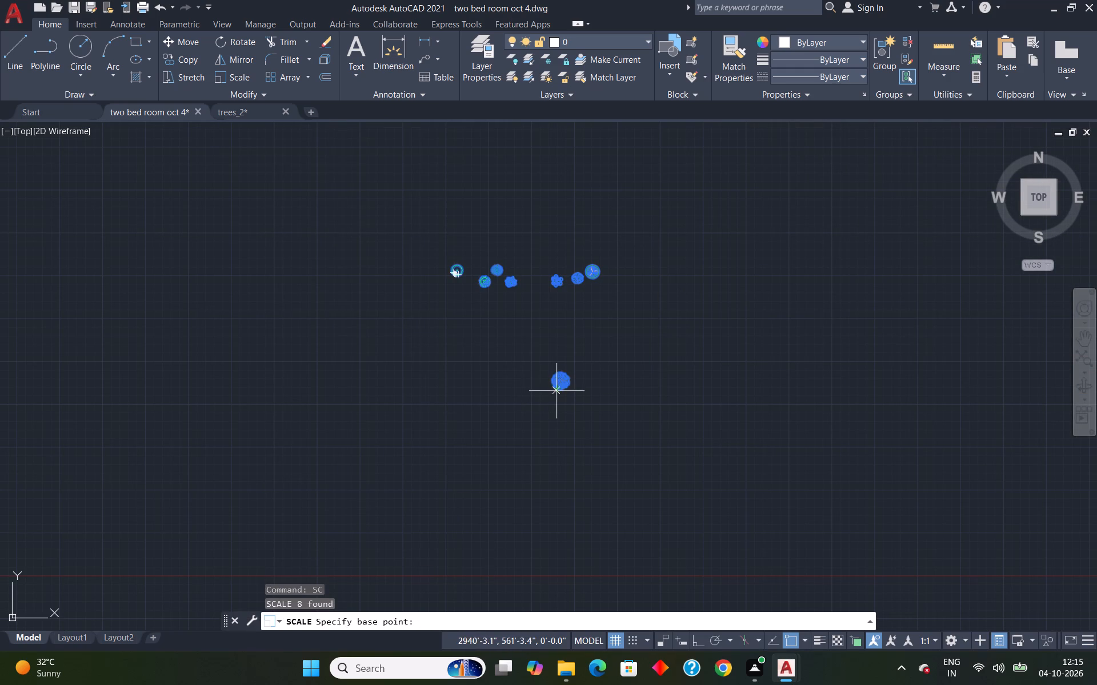
click(556, 391)
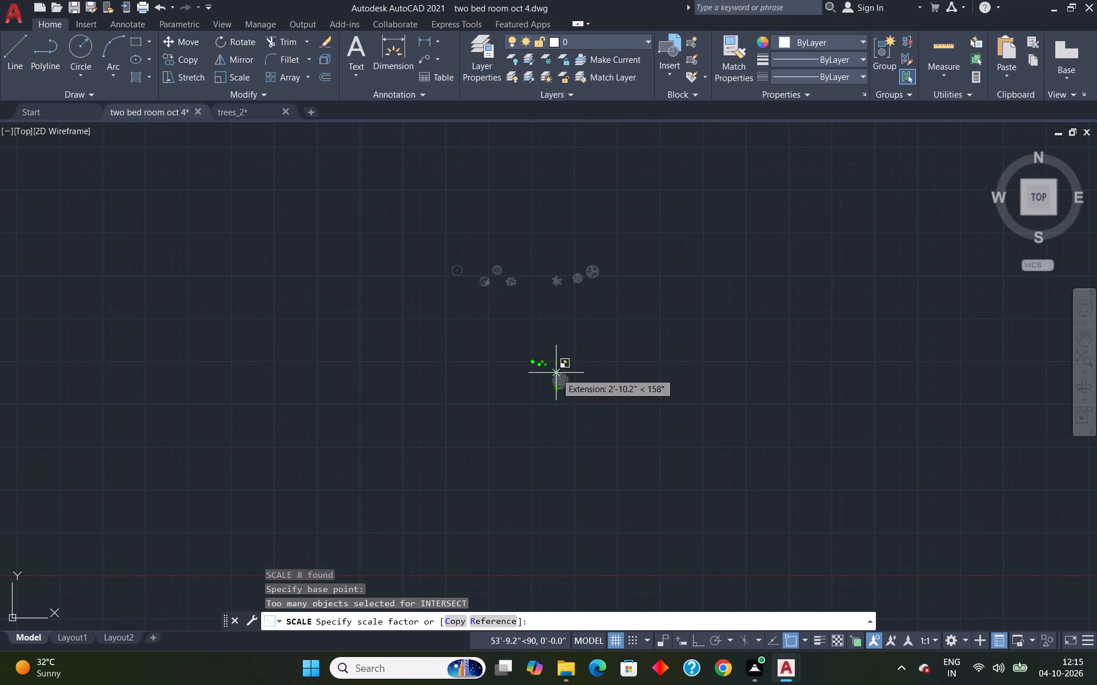
click(556, 373)
Move the eight shrunken tree blocks together from the far northeast to the open area just east of the floor plan.
scroll(578, 357, down, 4)
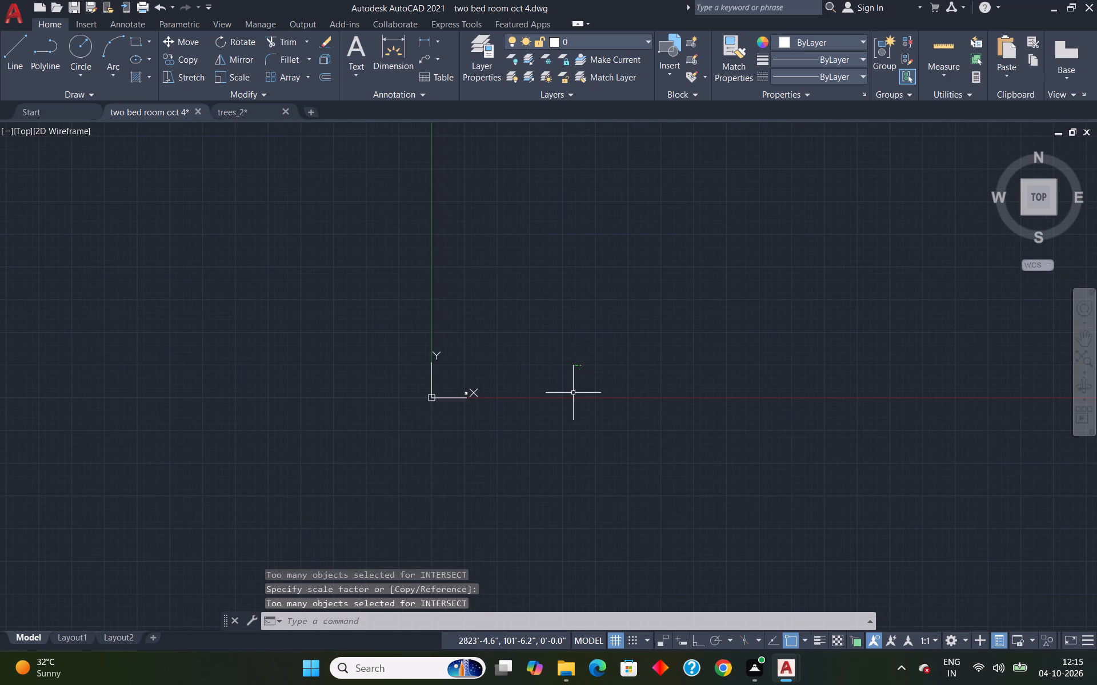
drag(563, 352, 578, 355)
click(605, 398)
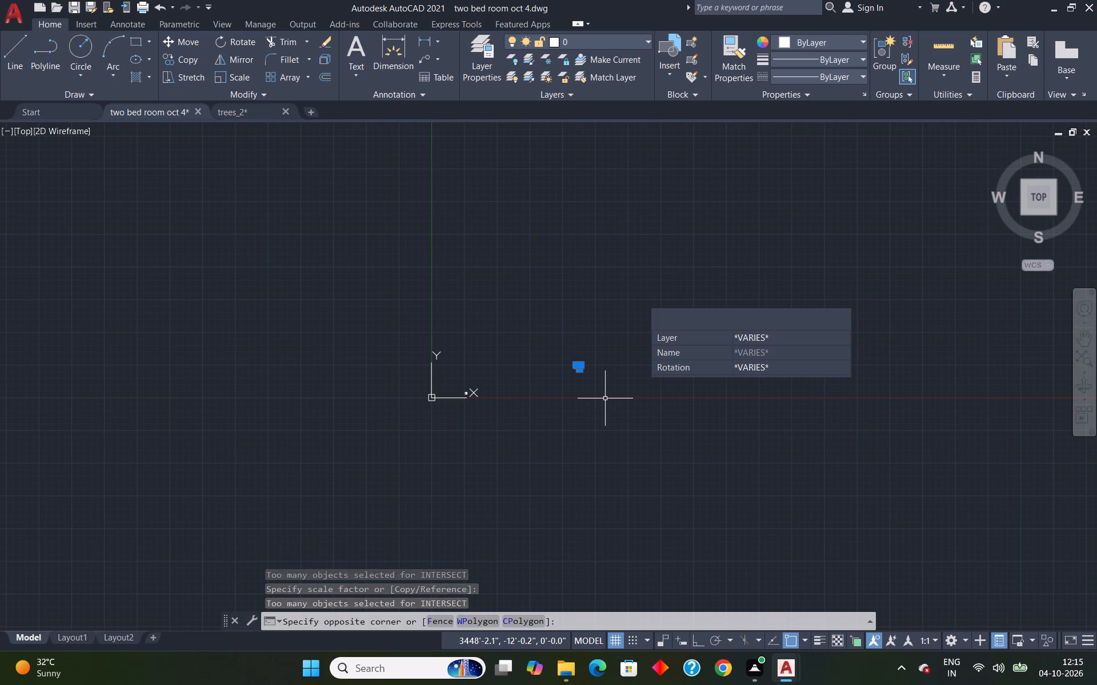
key(m)
key(Return)
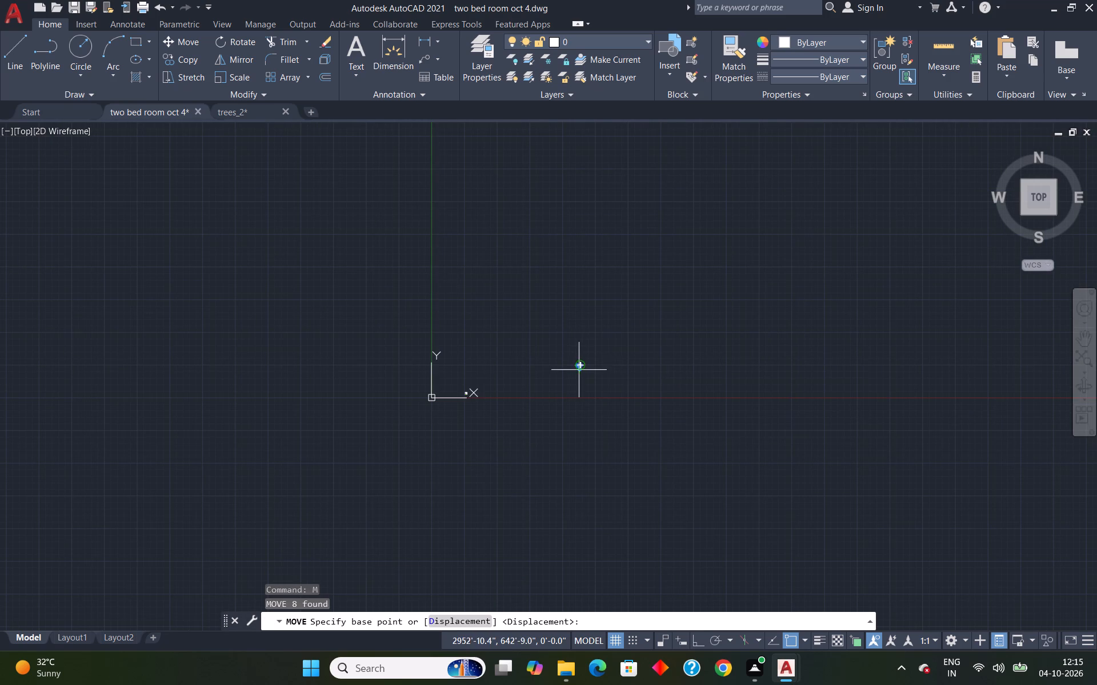
click(579, 370)
scroll(459, 400, up, 6)
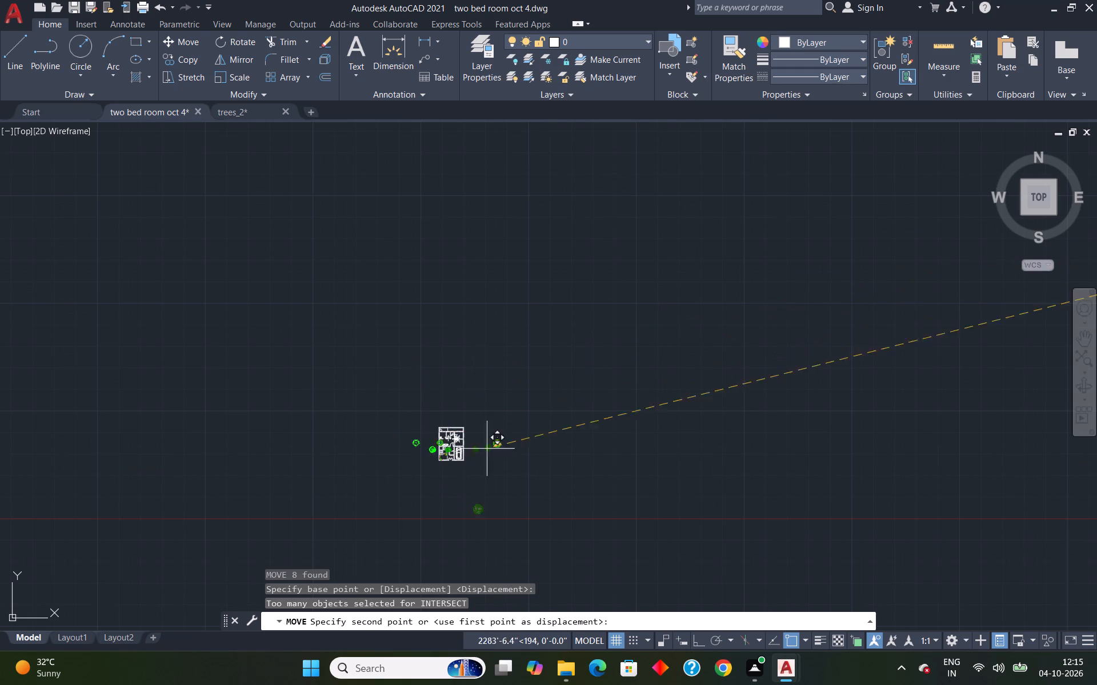
scroll(537, 429, up, 2)
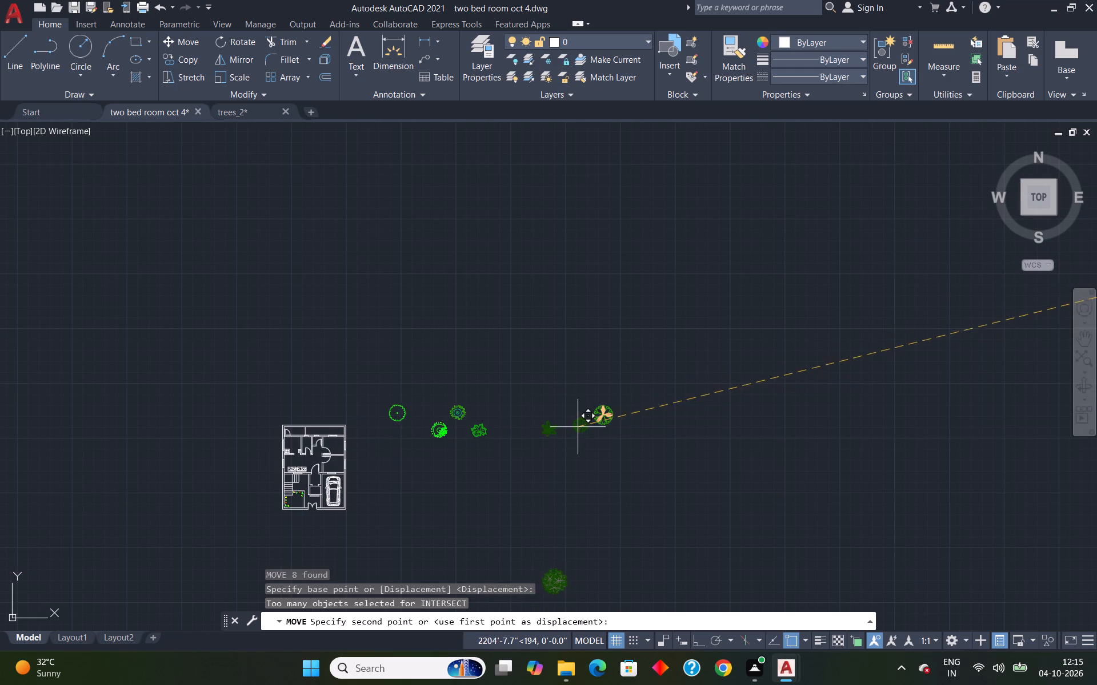
click(579, 425)
Scale the eight tree blocks beside the floor plan down freehand to flower-block size, with the base point at the large southern tree.
scroll(624, 467, down, 2)
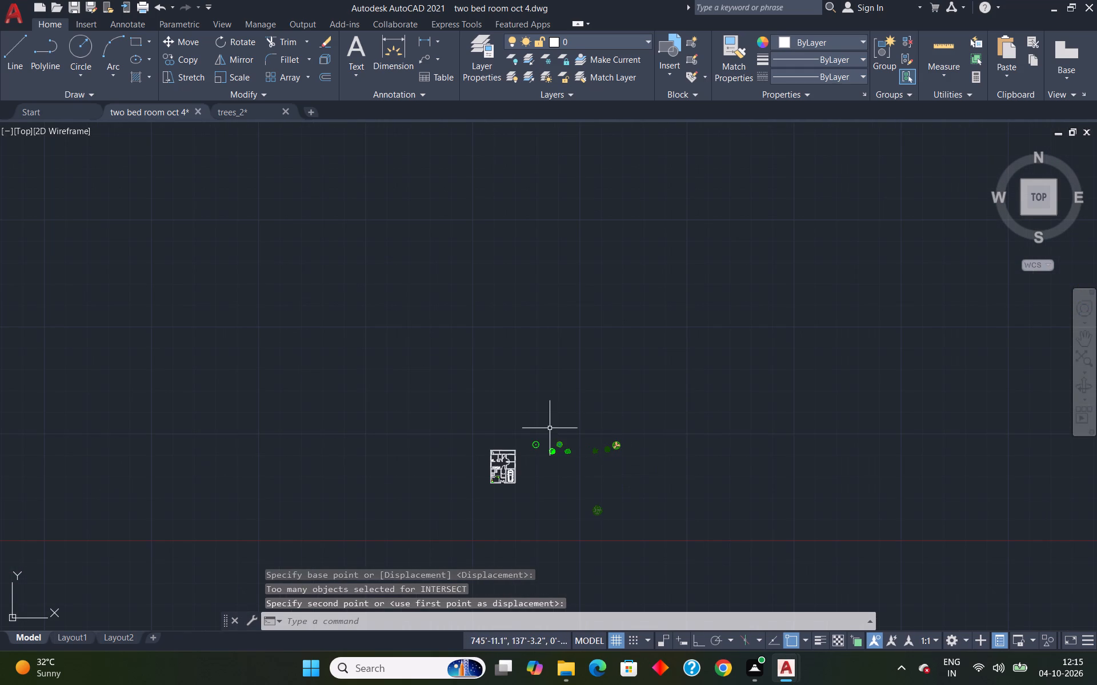
click(531, 426)
click(634, 527)
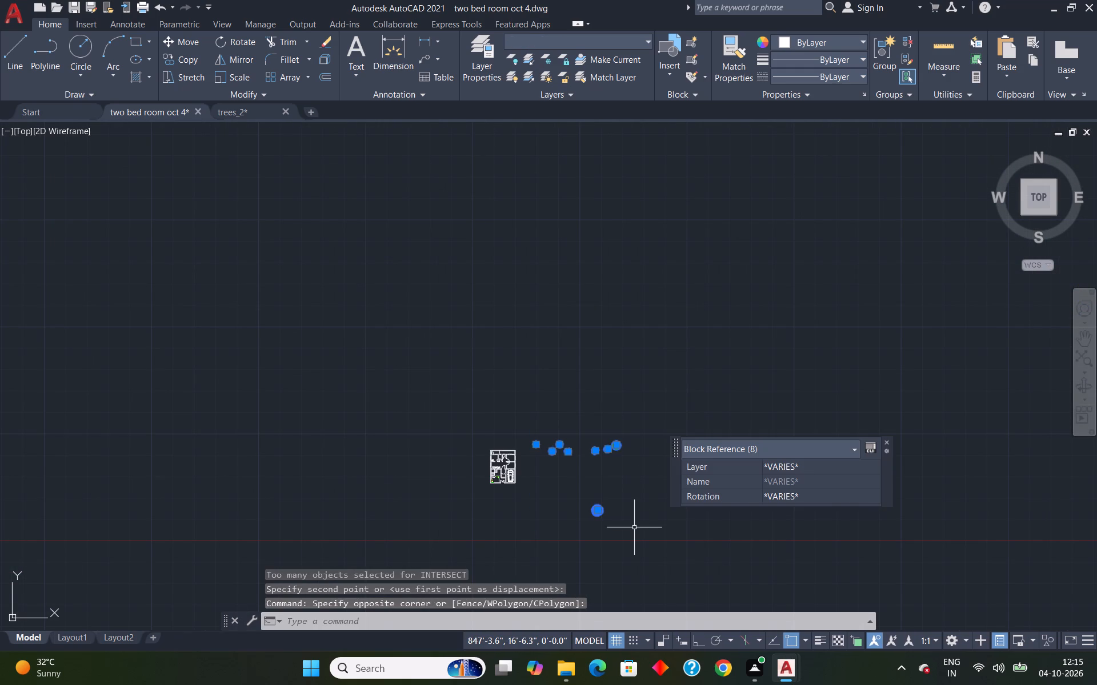
text(SC)
key(Return)
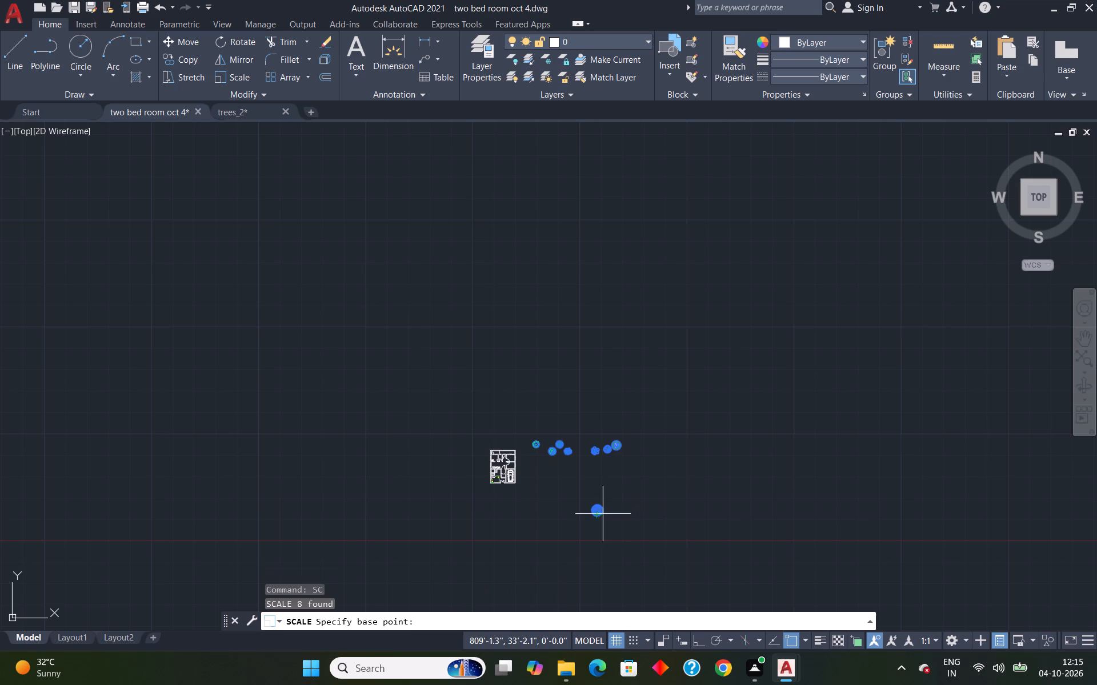
click(597, 509)
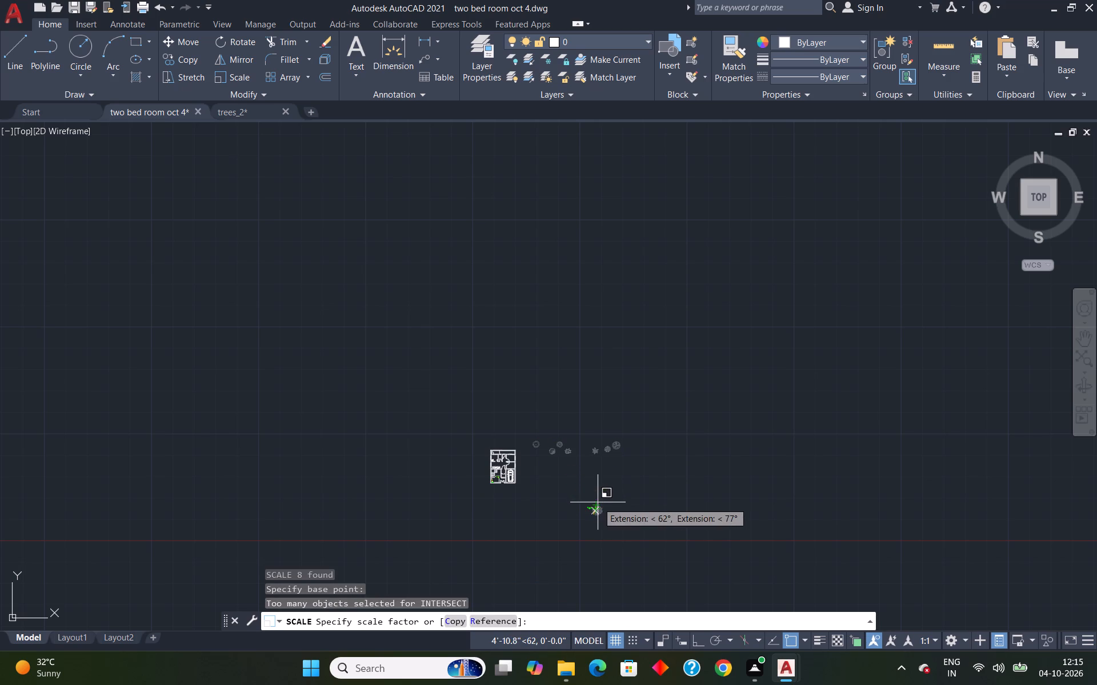
click(598, 502)
Move the westernmost scalloped round tree block z_41 into the planted yard, just southwest of the daffodil below the north flower row.
scroll(592, 525, up, 4)
scroll(547, 411, up, 2)
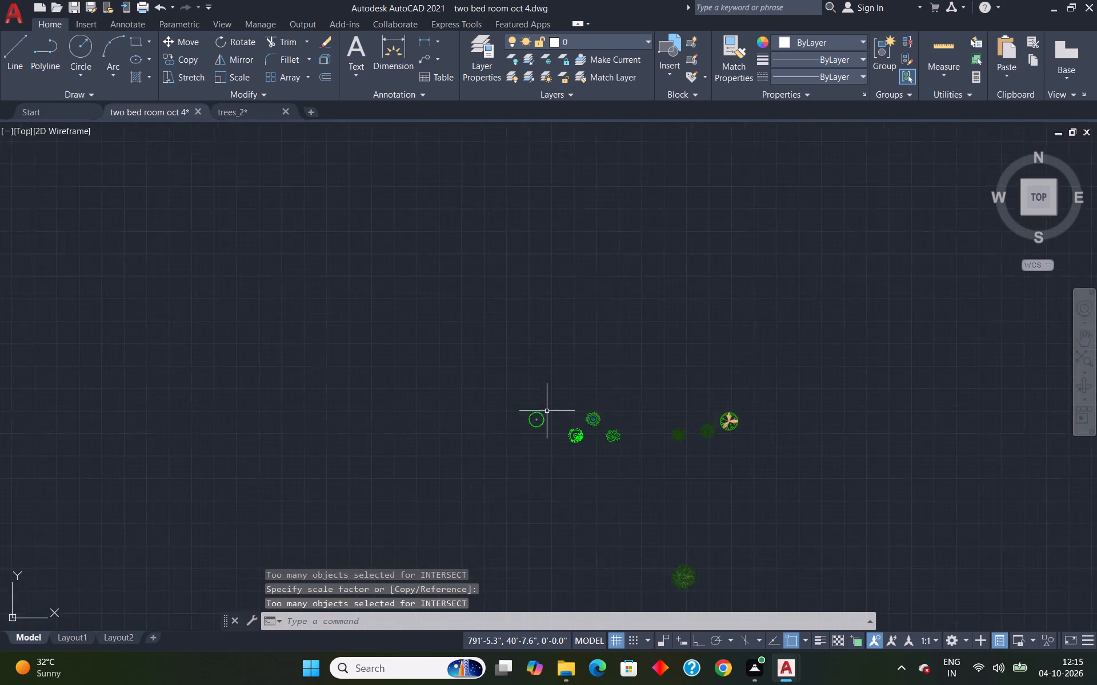
scroll(547, 411, up, 2)
click(534, 431)
key(m)
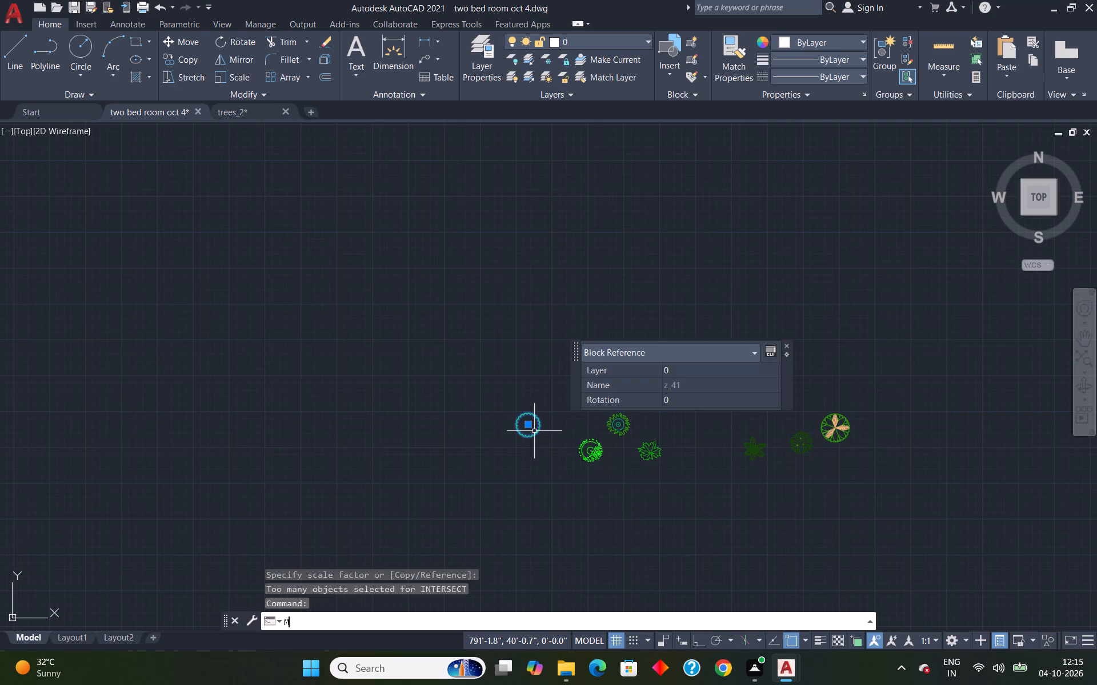
key(Return)
click(529, 424)
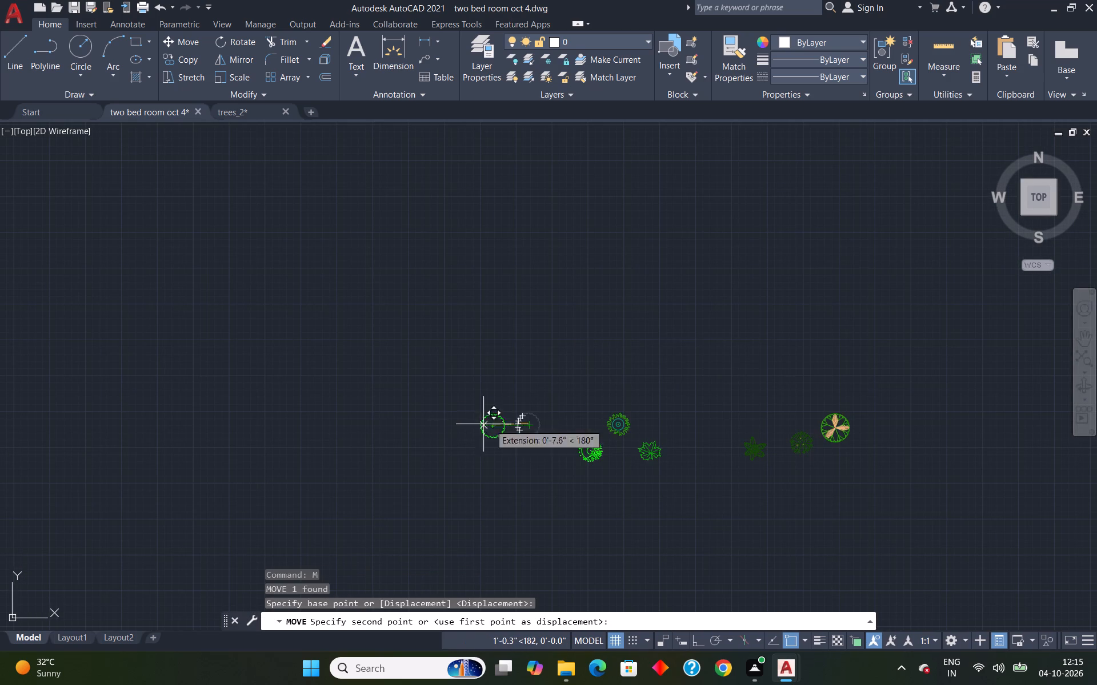
scroll(371, 358, down, 6)
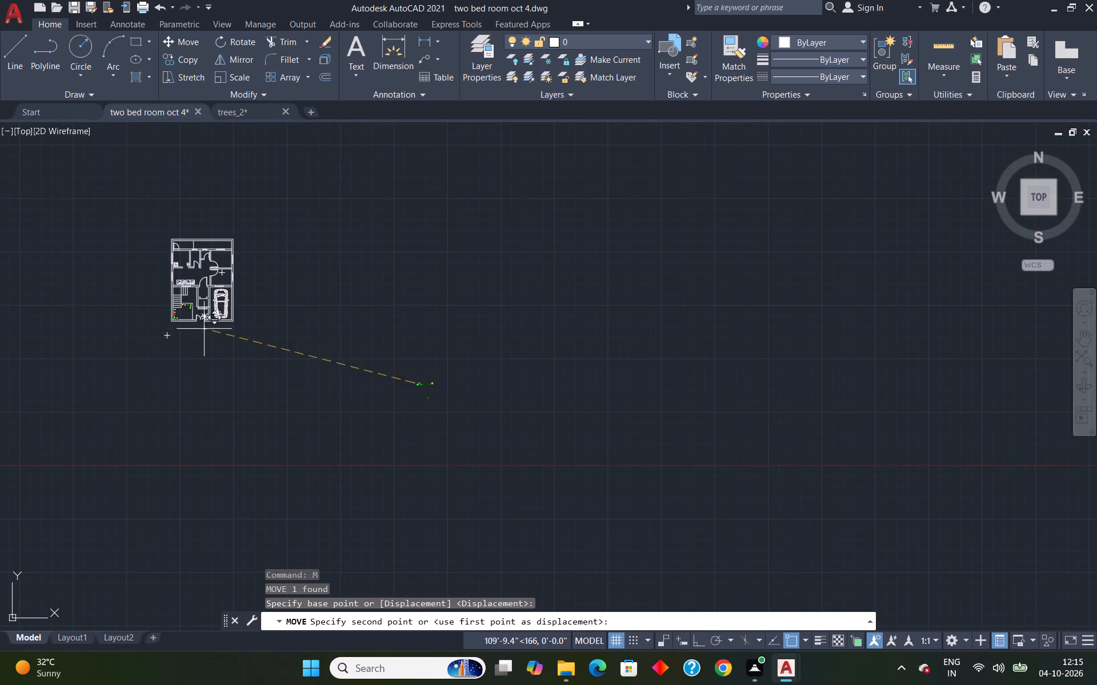
scroll(184, 305, up, 5)
scroll(178, 358, up, 4)
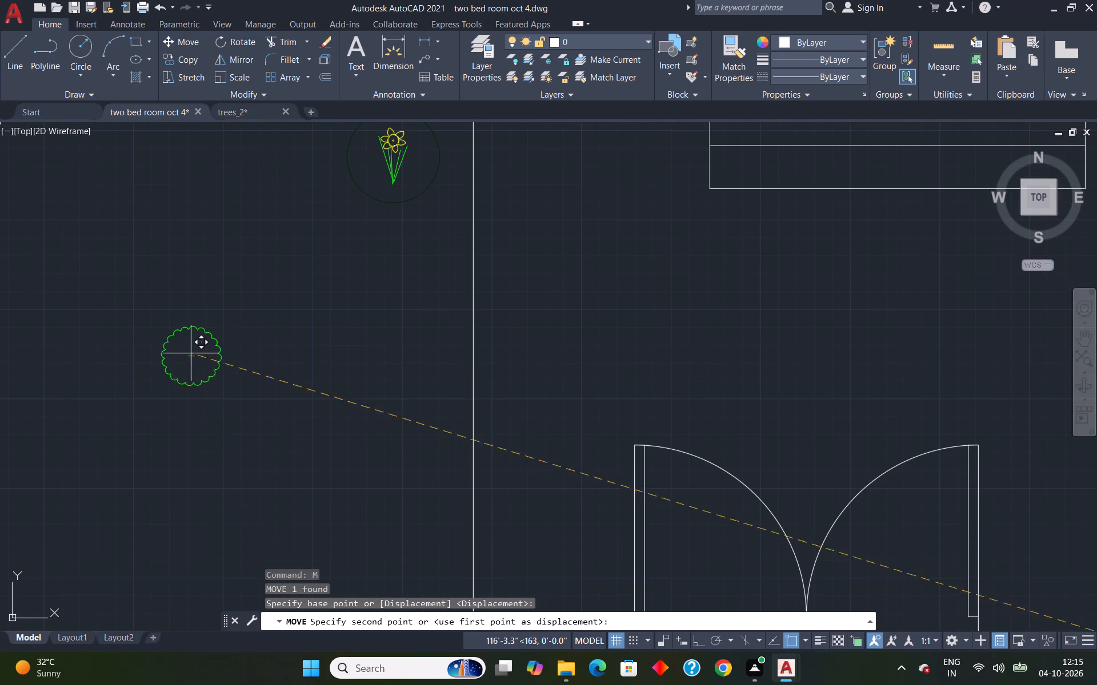
click(254, 203)
Enlarge the scalloped tree block z_41 in the yard freehand with Scale from its centre, making it wider than the neighbouring flower blocks.
scroll(288, 216, down, 5)
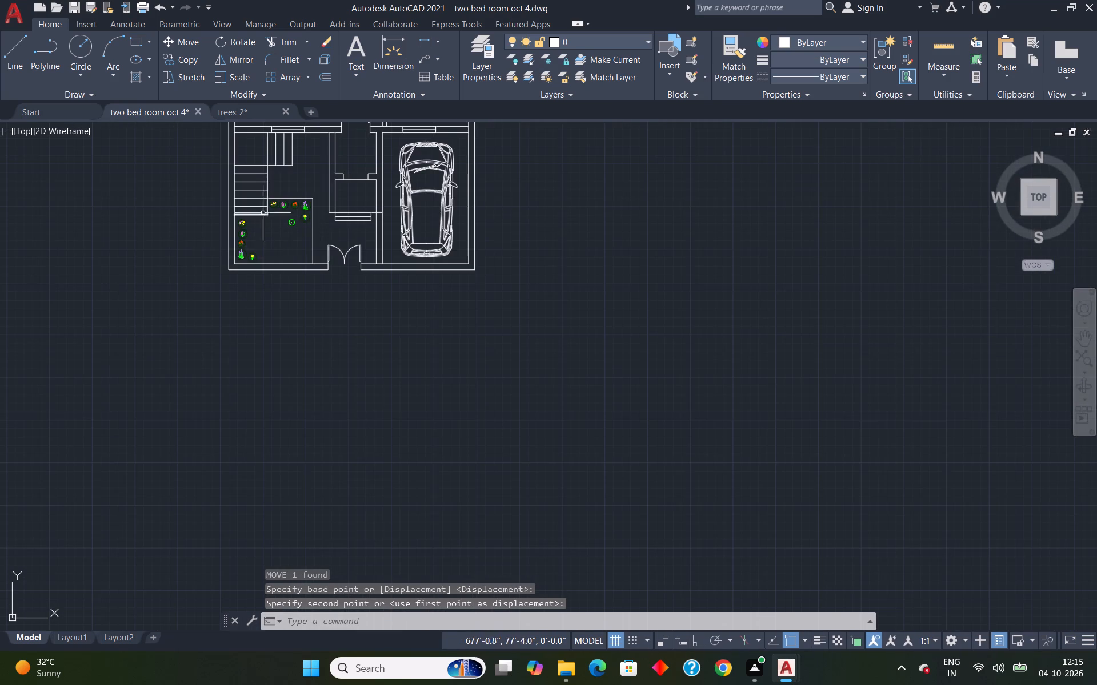
scroll(266, 209, up, 4)
click(410, 308)
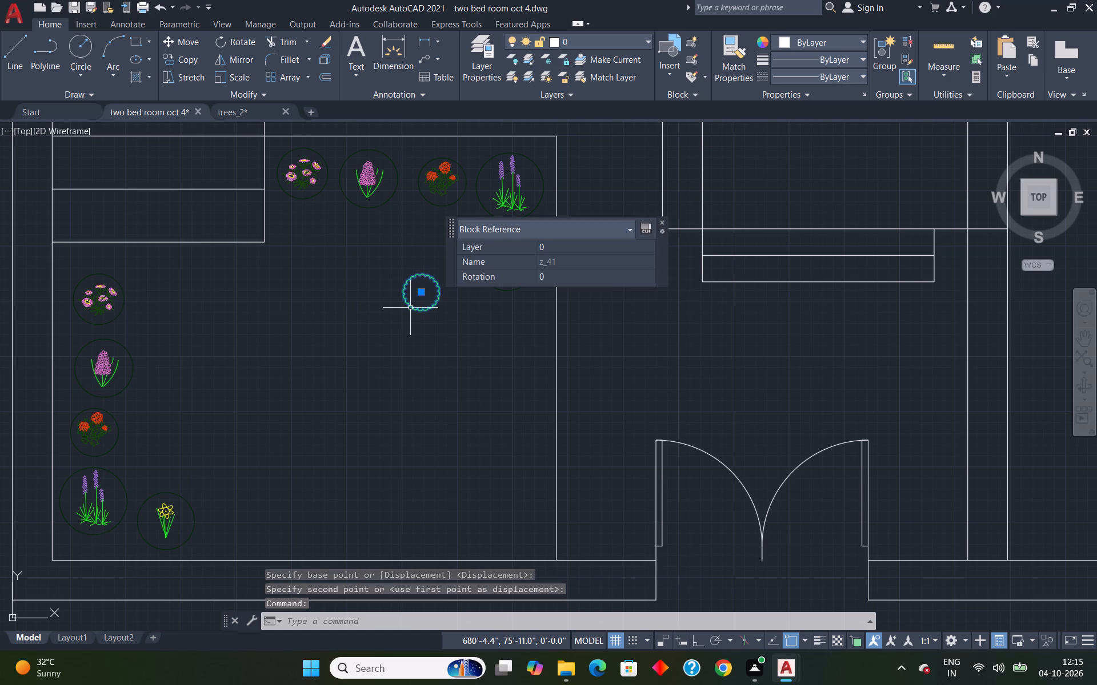
text(SC)
key(Return)
click(421, 294)
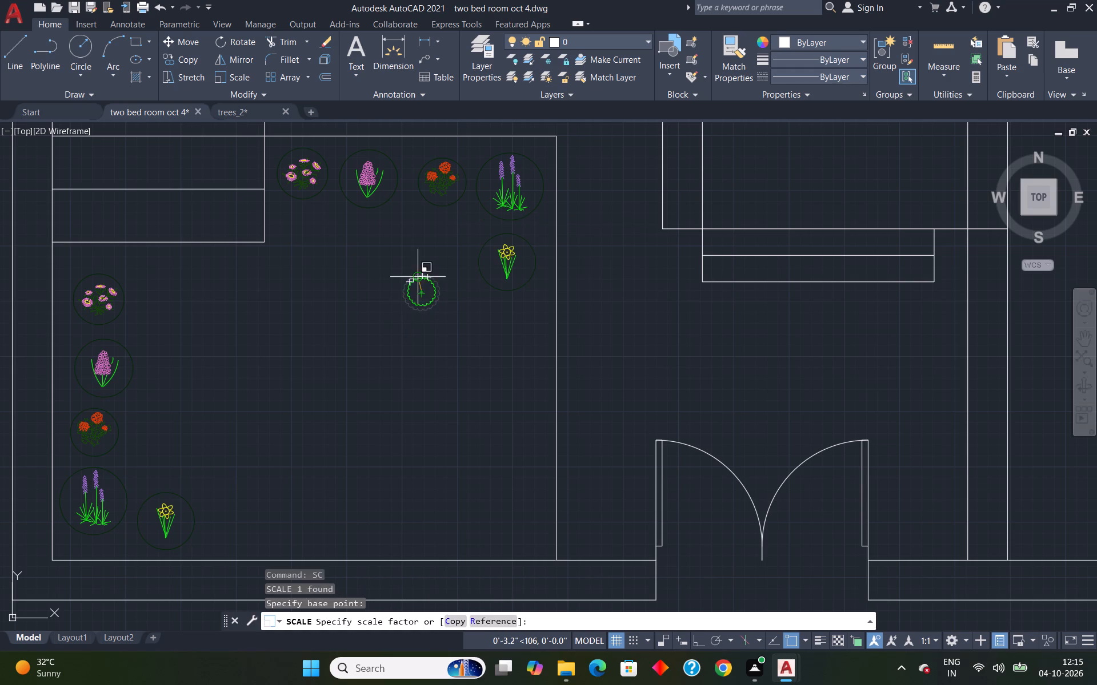
click(398, 243)
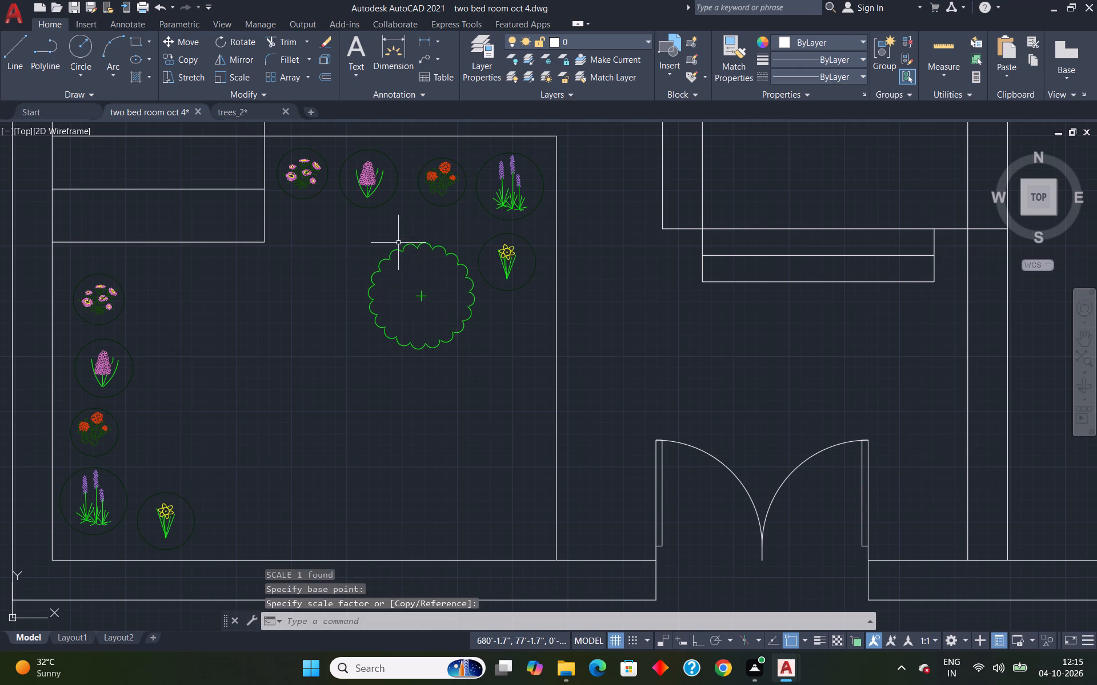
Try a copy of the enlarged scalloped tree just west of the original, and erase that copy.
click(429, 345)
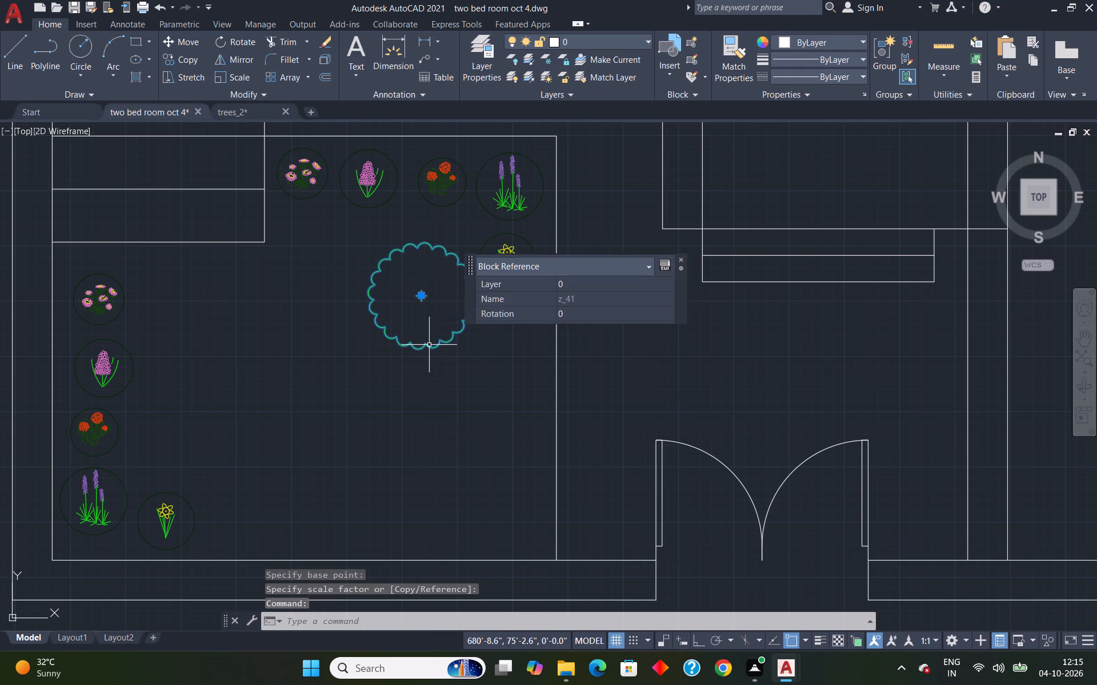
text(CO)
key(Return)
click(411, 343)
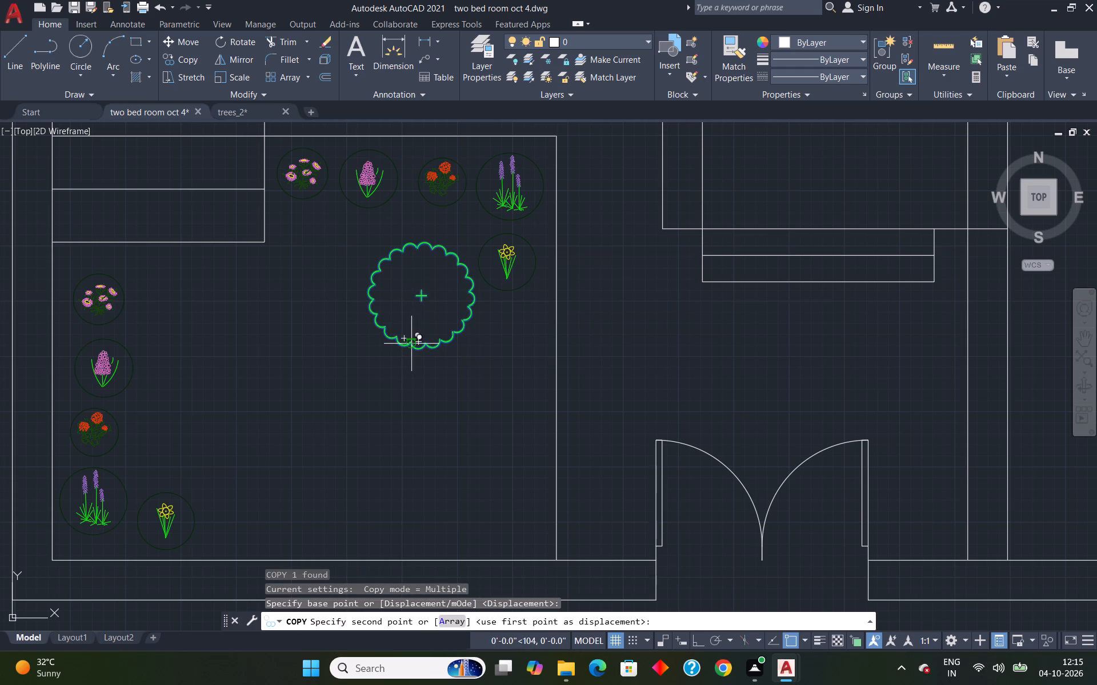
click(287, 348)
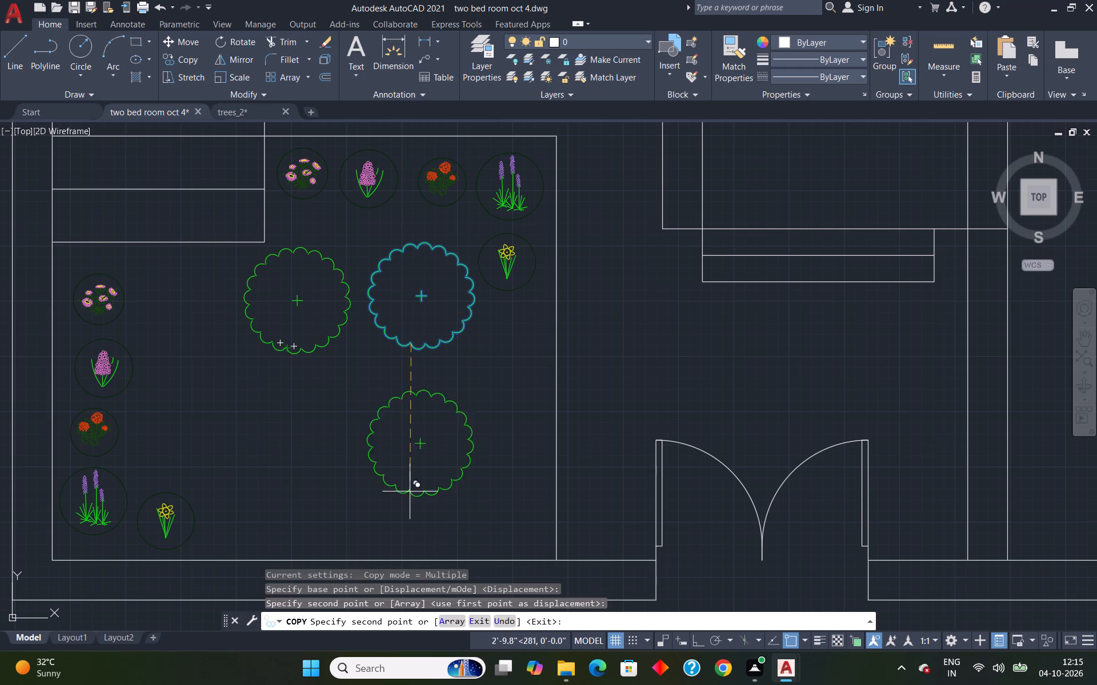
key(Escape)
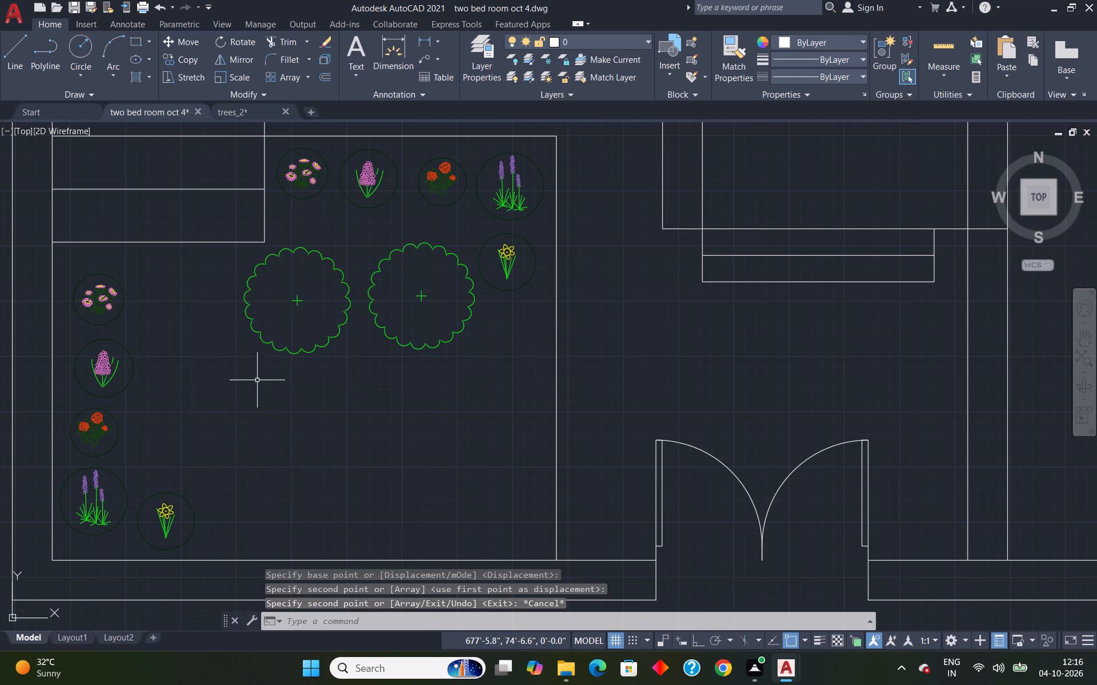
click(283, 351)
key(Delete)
Move the remaining seven tree blocks together so six land inside the yard and the large dense tree sits south of the front wall.
scroll(301, 331, down, 4)
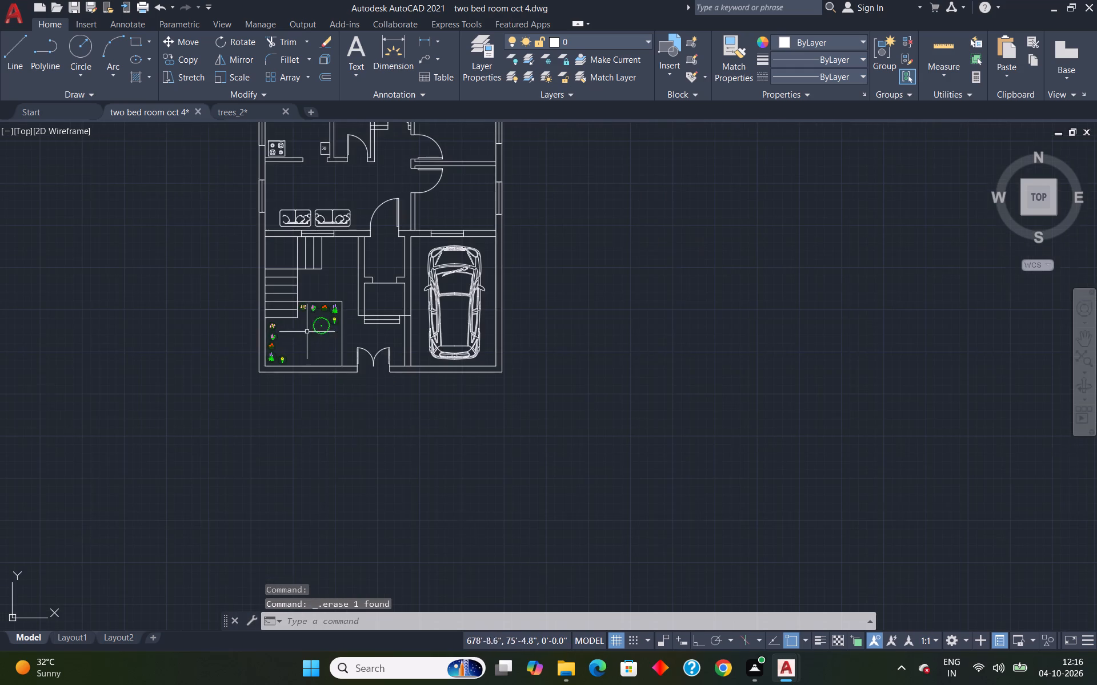
scroll(466, 397, down, 3)
scroll(653, 467, up, 4)
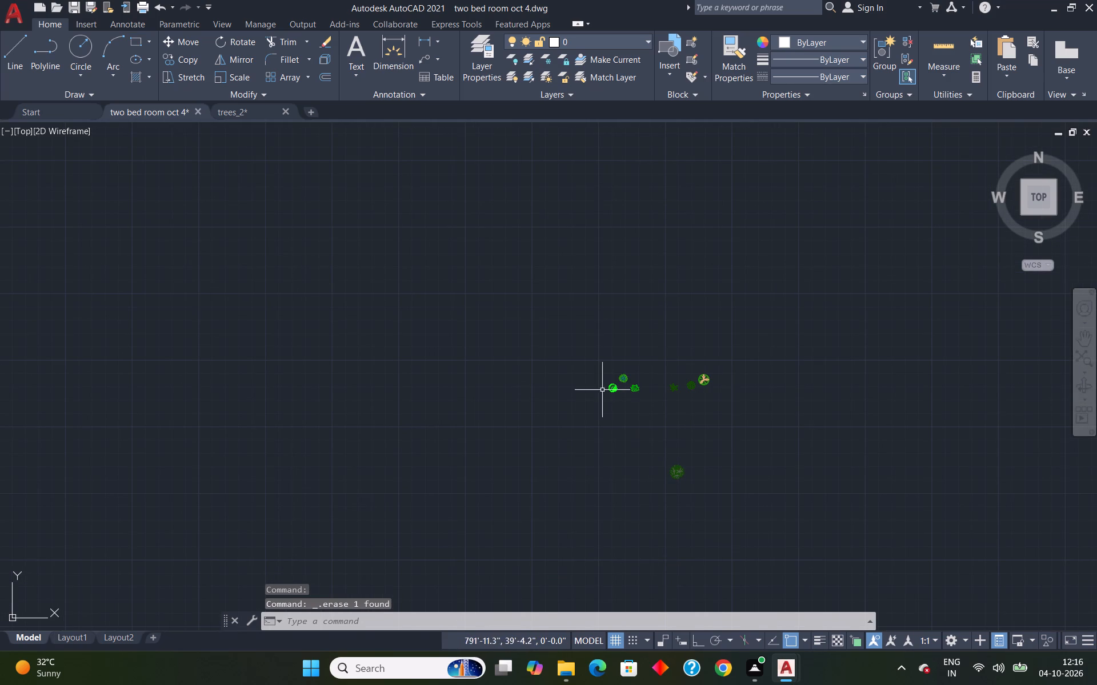
drag(574, 343, 663, 337)
click(745, 523)
key(m)
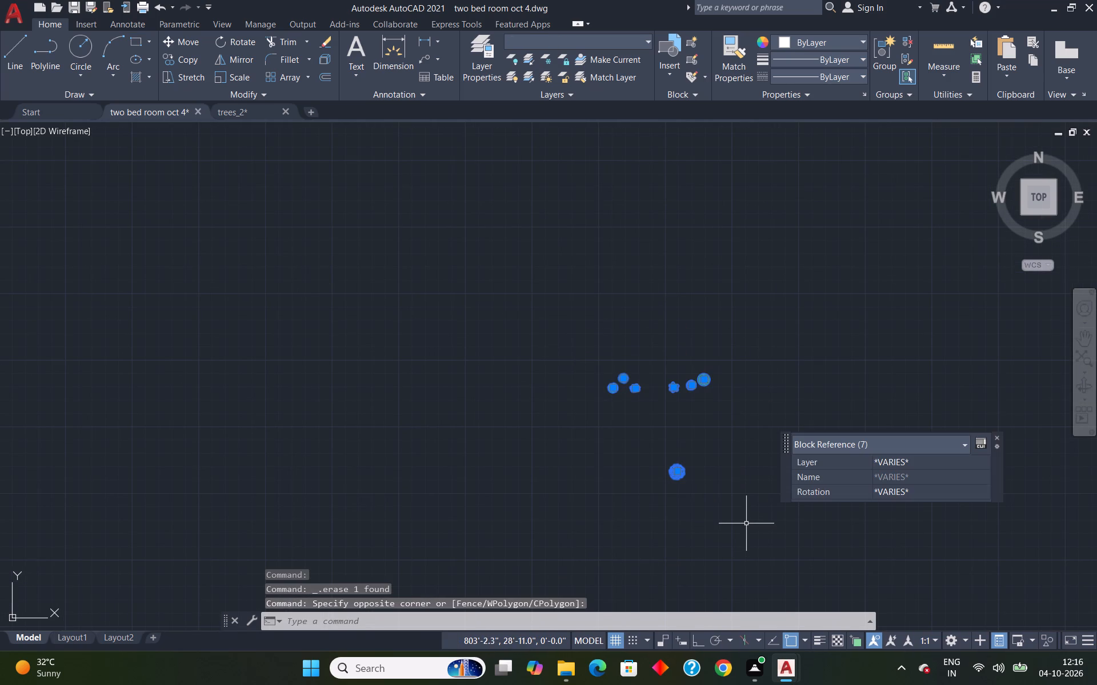
key(Return)
click(677, 470)
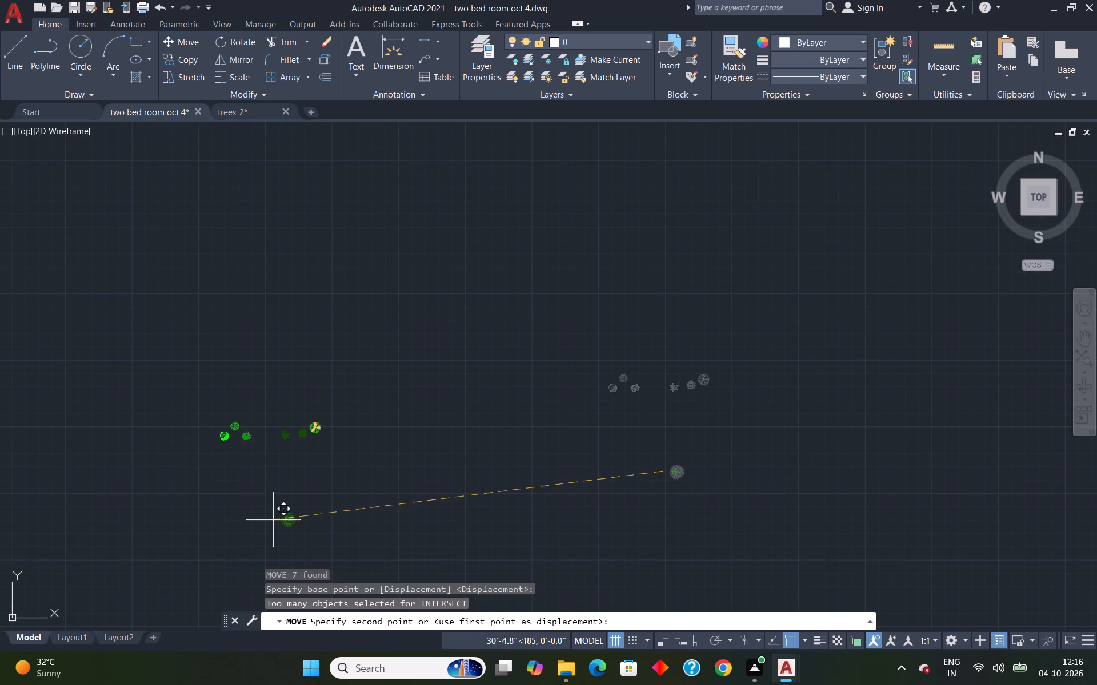
scroll(273, 492, down, 6)
scroll(170, 490, up, 5)
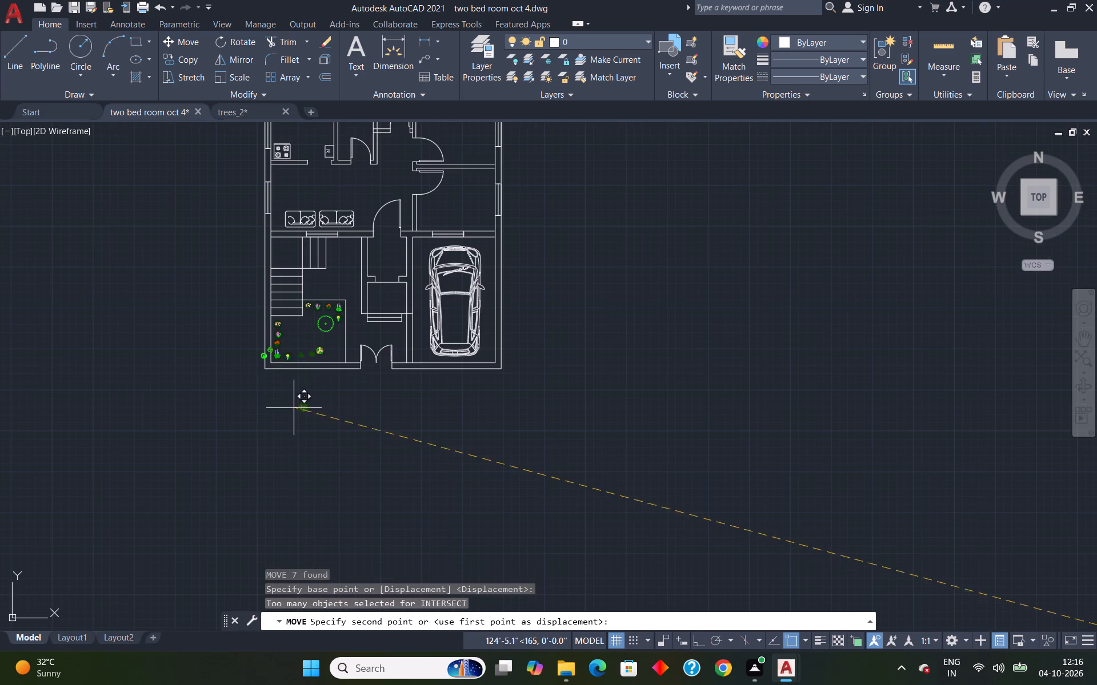
scroll(307, 387, up, 2)
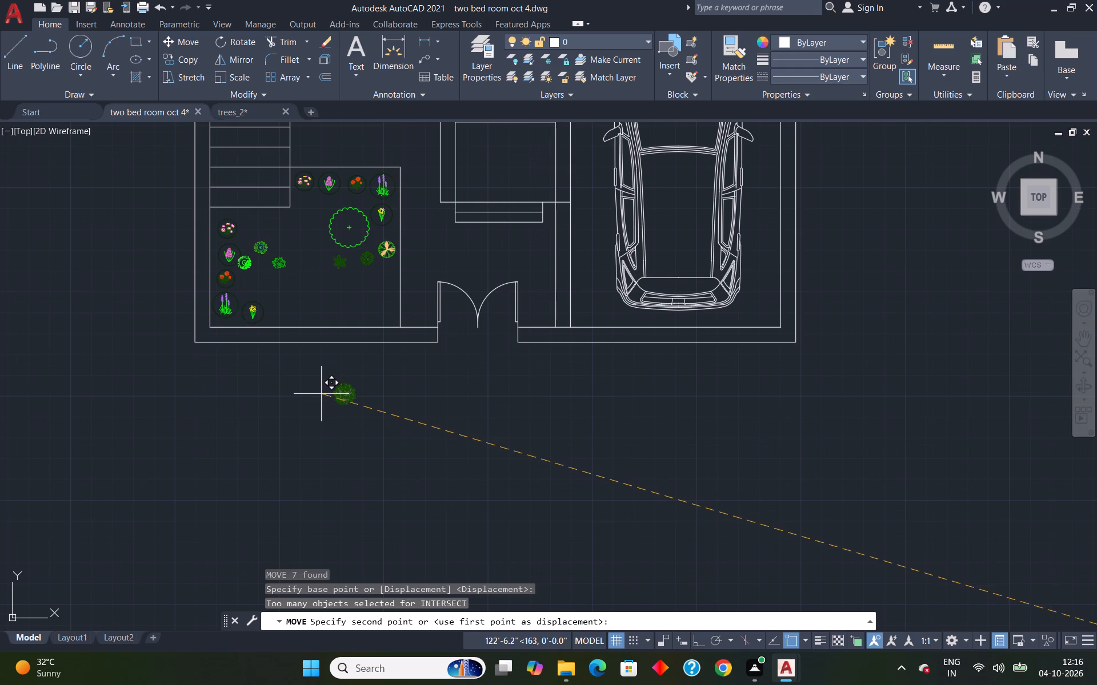
click(322, 396)
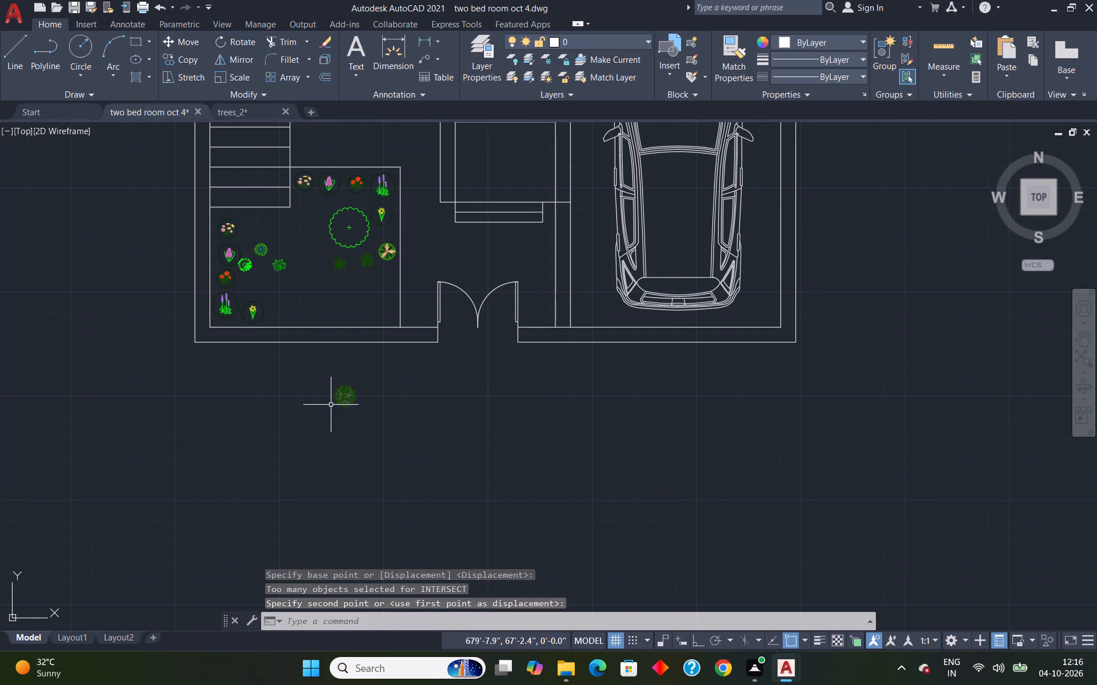
Move the large dense tree from south of the front wall into the south-central part of the yard.
click(340, 396)
key(m)
key(Return)
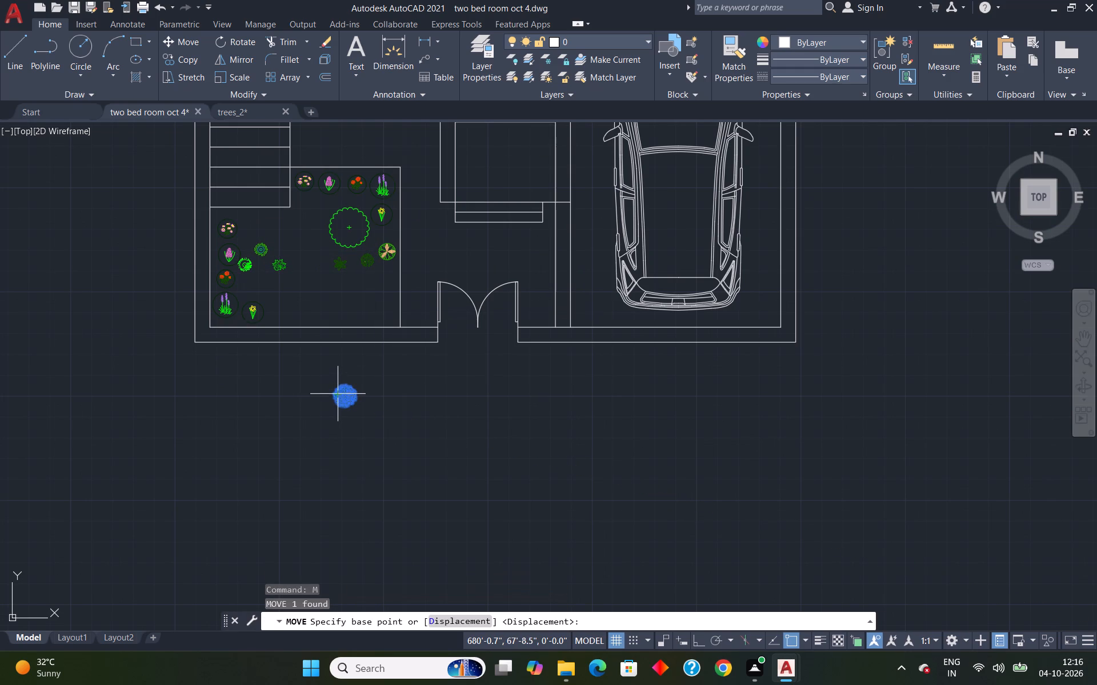
click(345, 394)
click(314, 291)
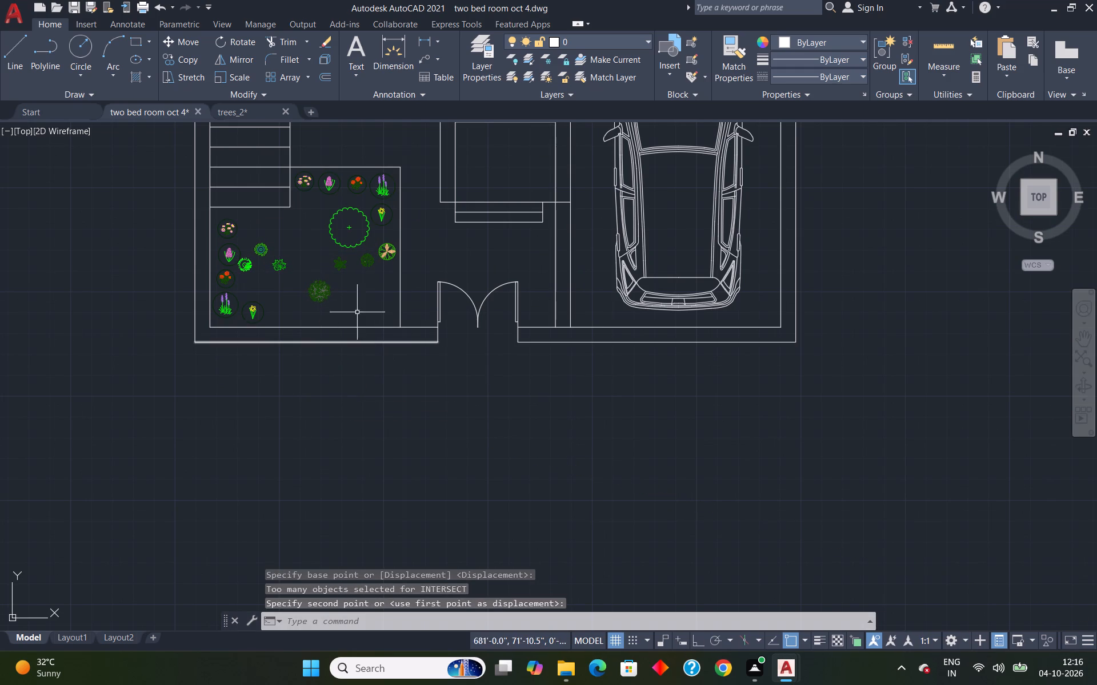
Copy the small leafy green plant east of the western flower column to four other spots across the yard.
key(Escape)
scroll(334, 265, up, 2)
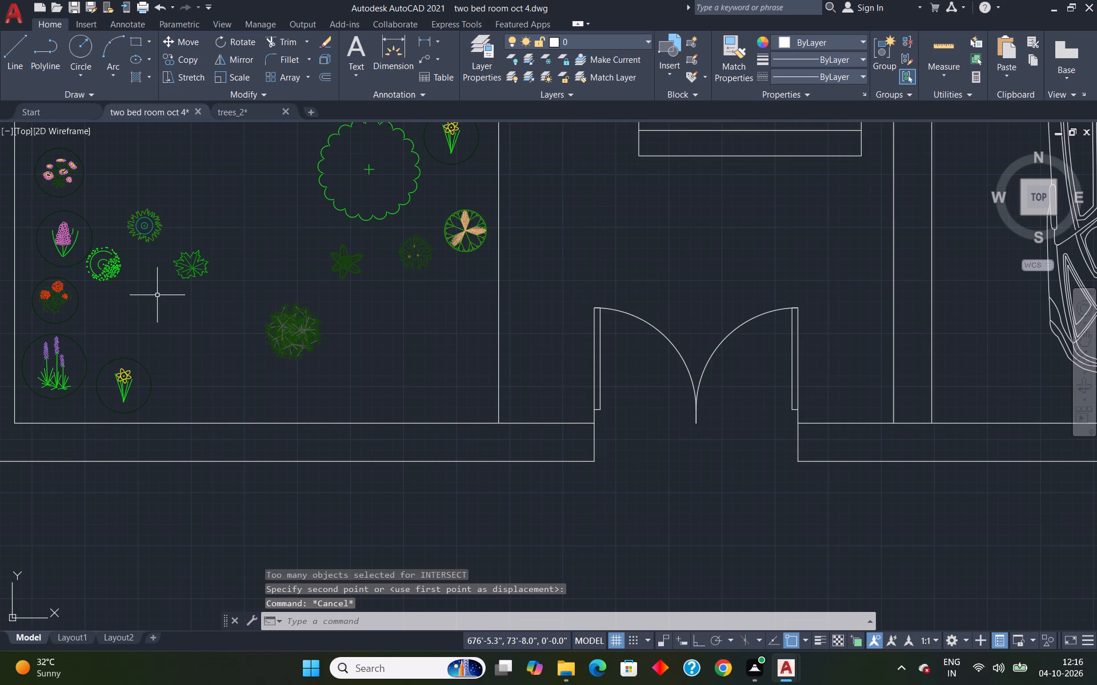
click(198, 273)
text(CO)
key(Return)
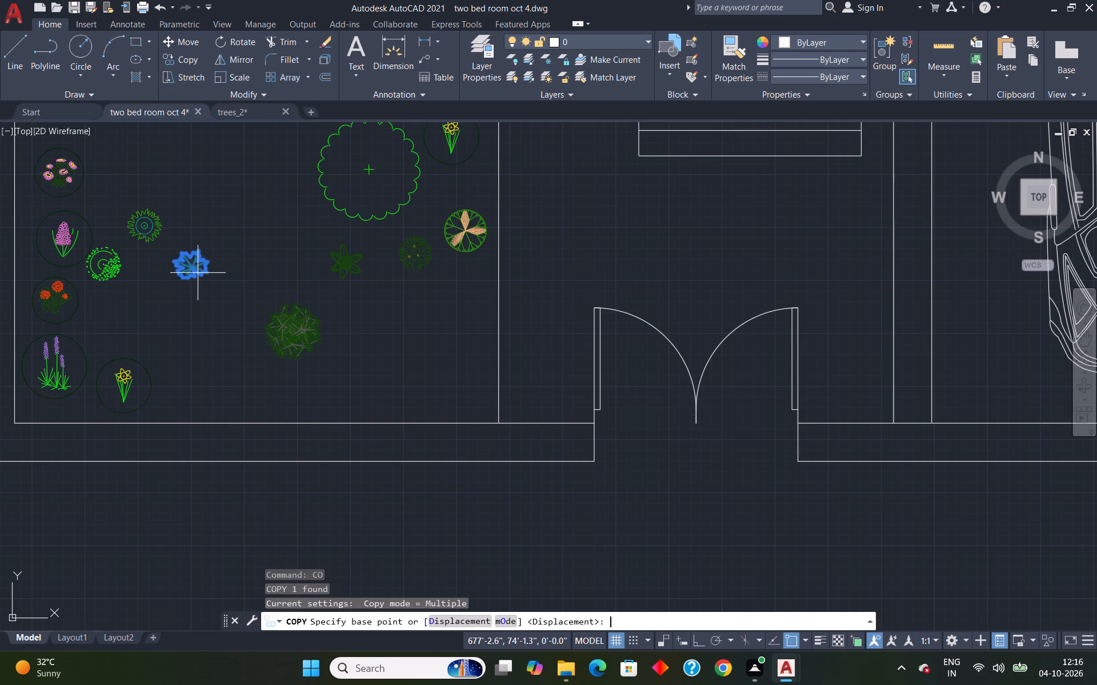
click(198, 273)
click(190, 269)
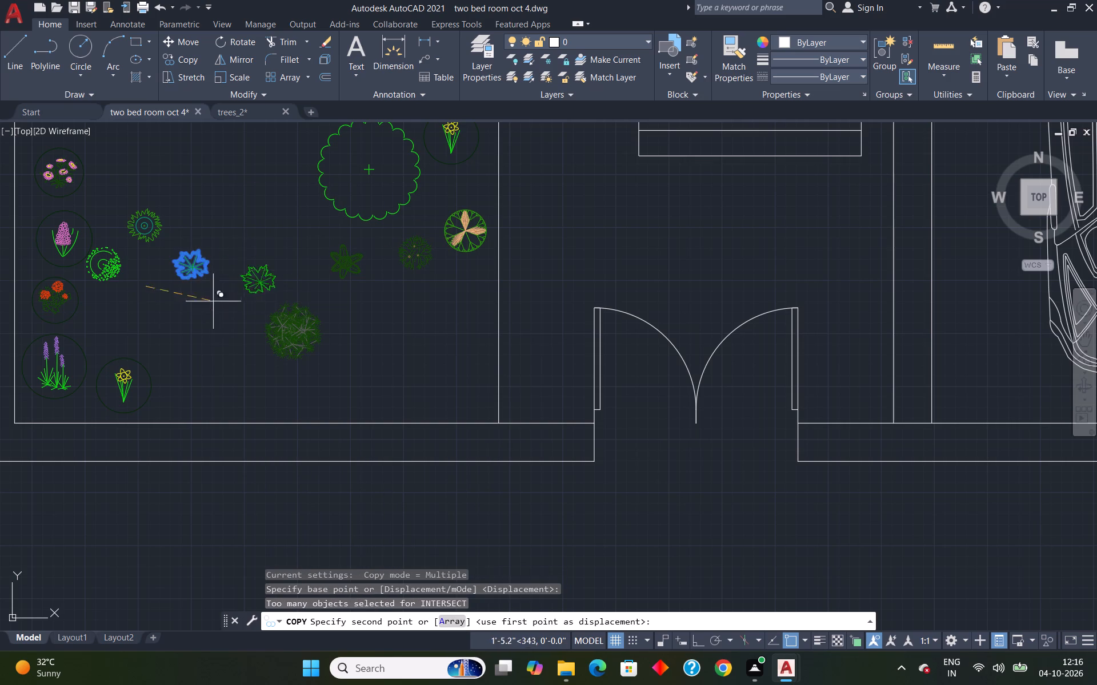
click(179, 374)
click(367, 359)
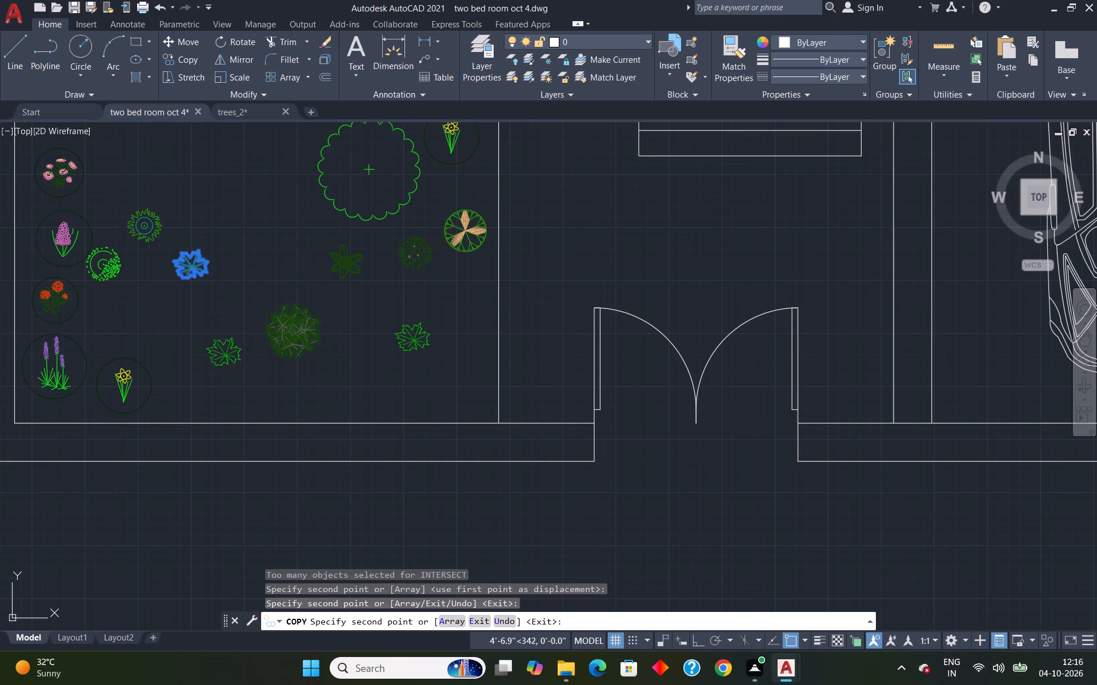
click(233, 269)
scroll(235, 268, down, 3)
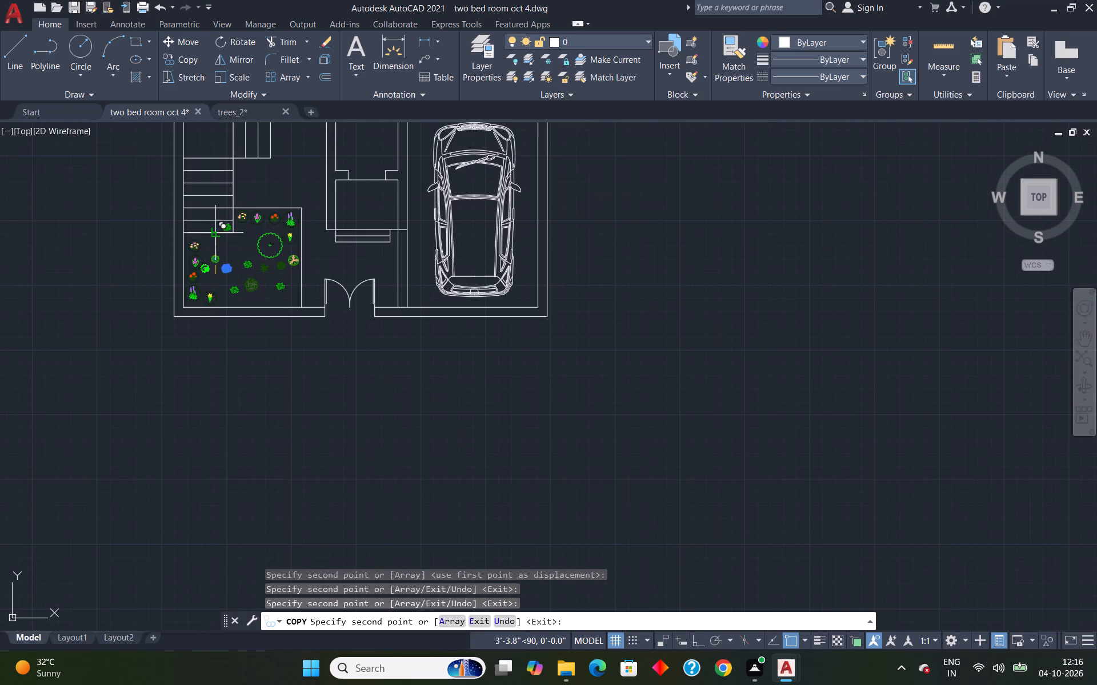
click(234, 251)
key(Escape)
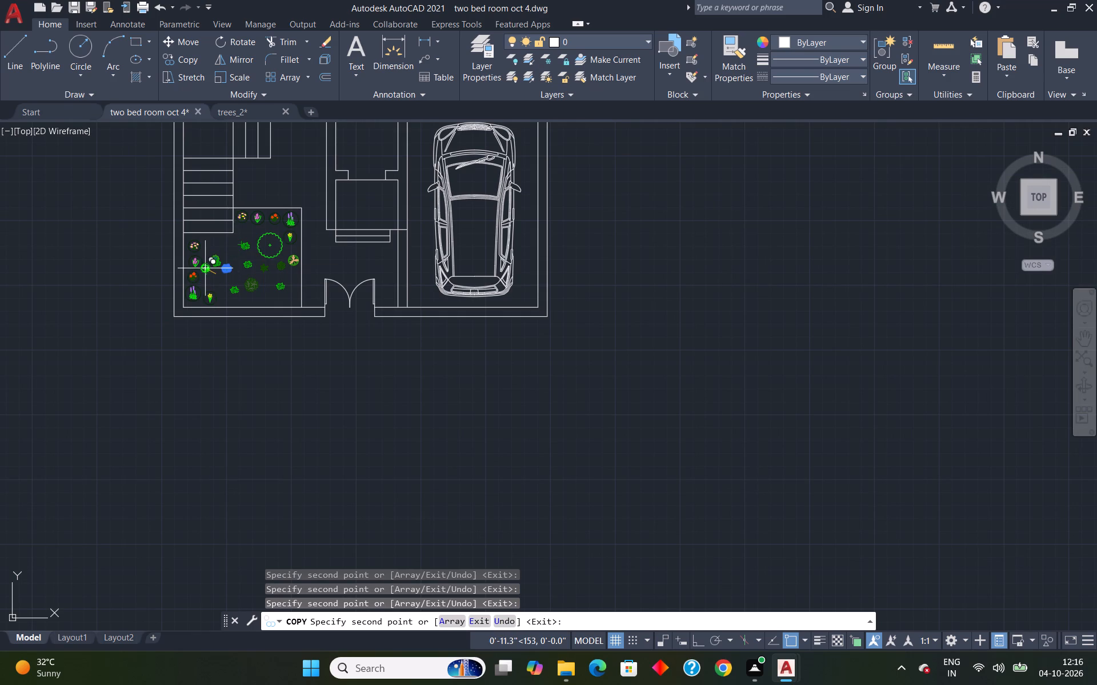
Copy the round orange-petalled plant on the yard's east side to the southeast corner, the south-central edge and the northwest area.
scroll(249, 257, up, 2)
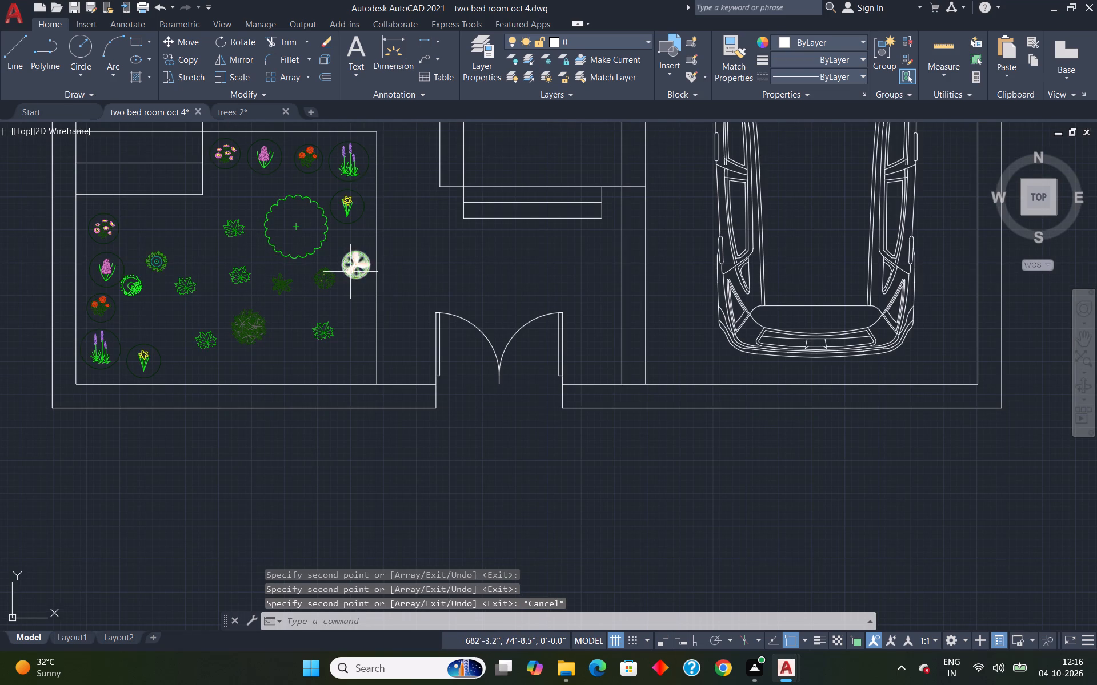
click(350, 272)
text(CO)
key(Return)
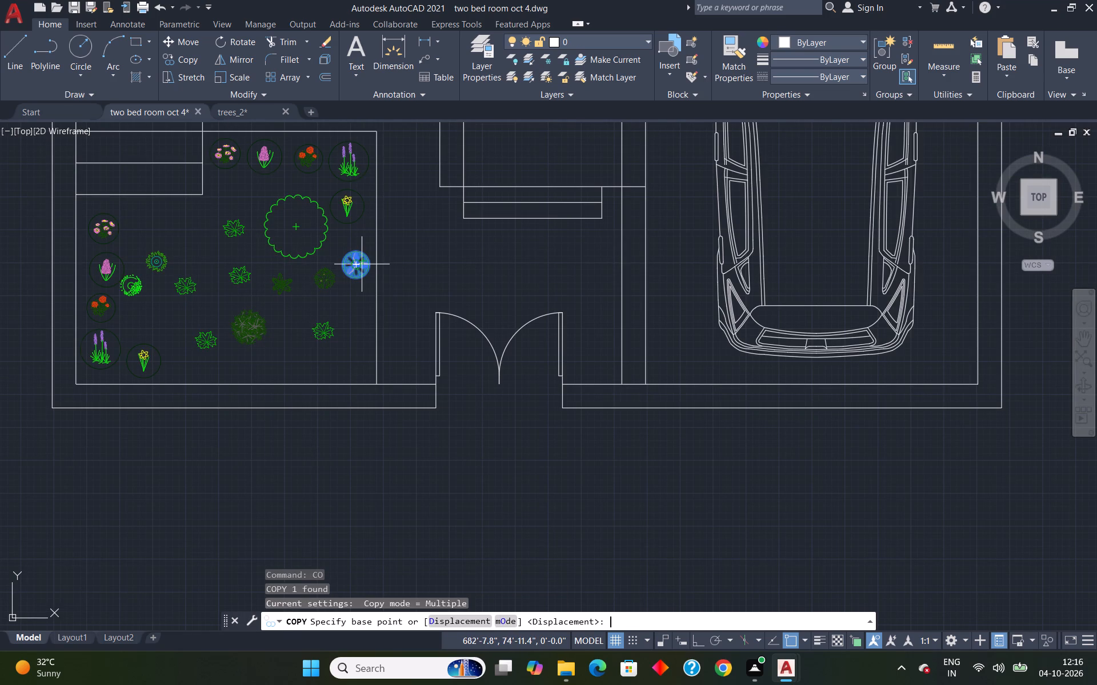
click(362, 264)
click(353, 265)
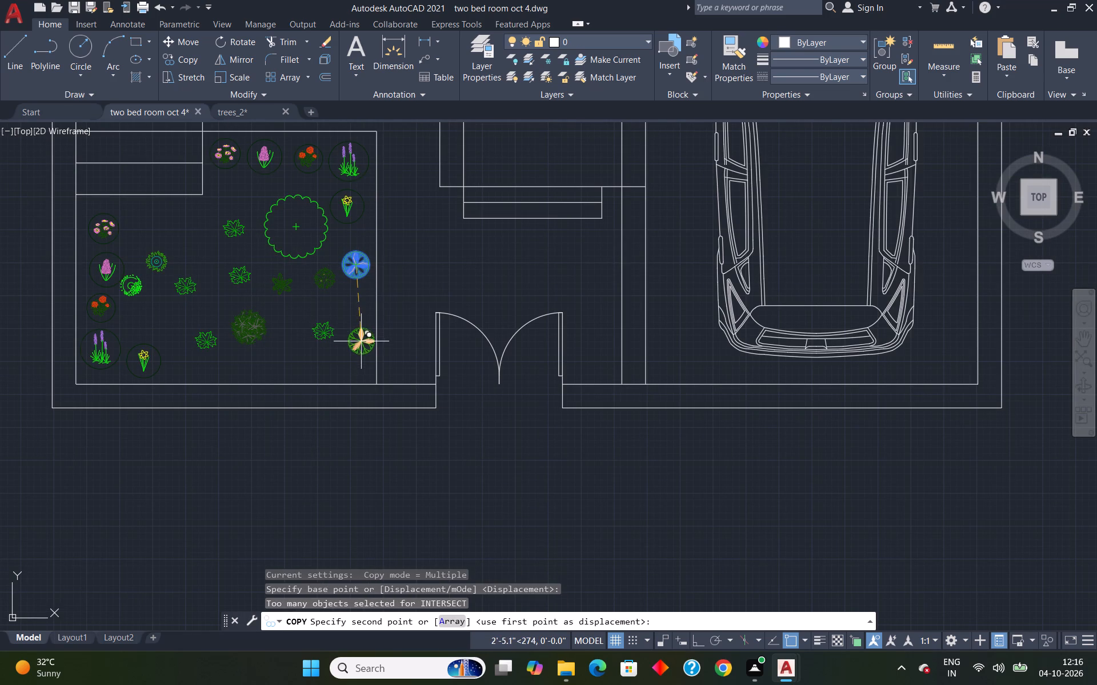
click(362, 340)
click(287, 356)
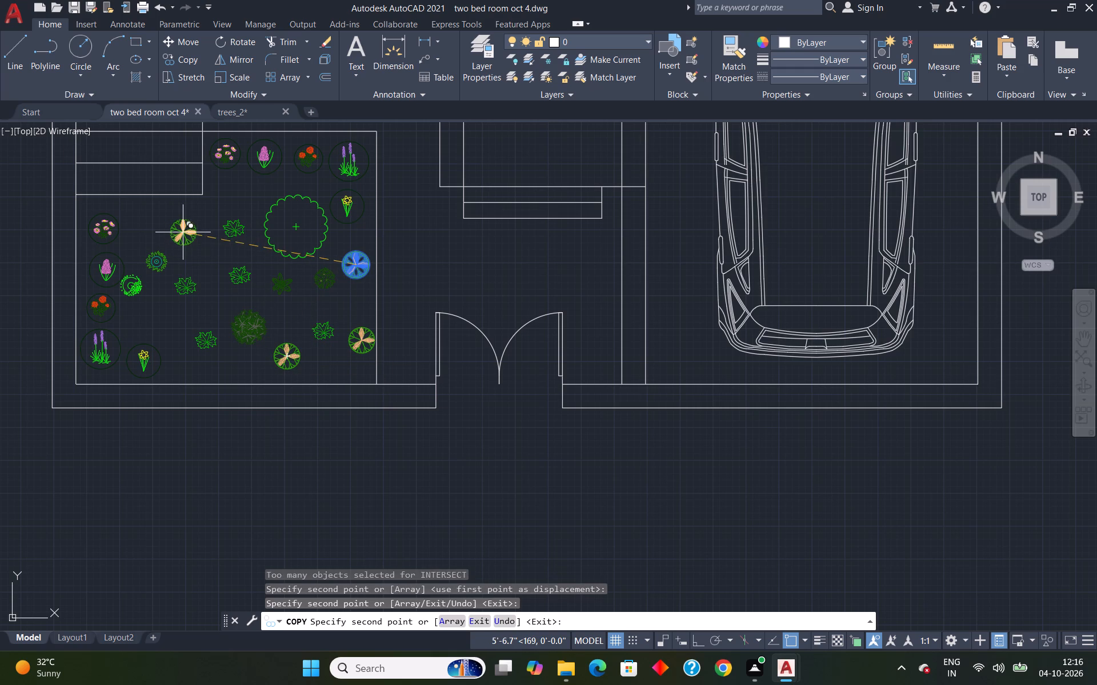
click(183, 232)
key(Escape)
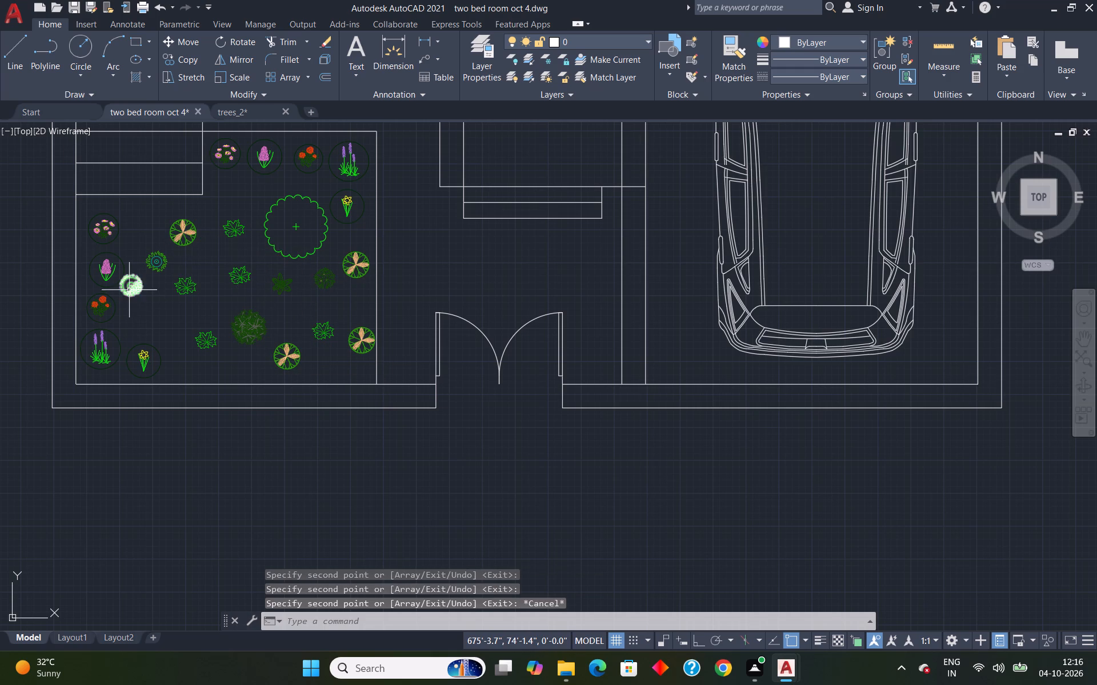
Copy the round green spiral bush beside the western flowers to eight open spots spread across the yard.
click(128, 289)
text(CO)
key(Return)
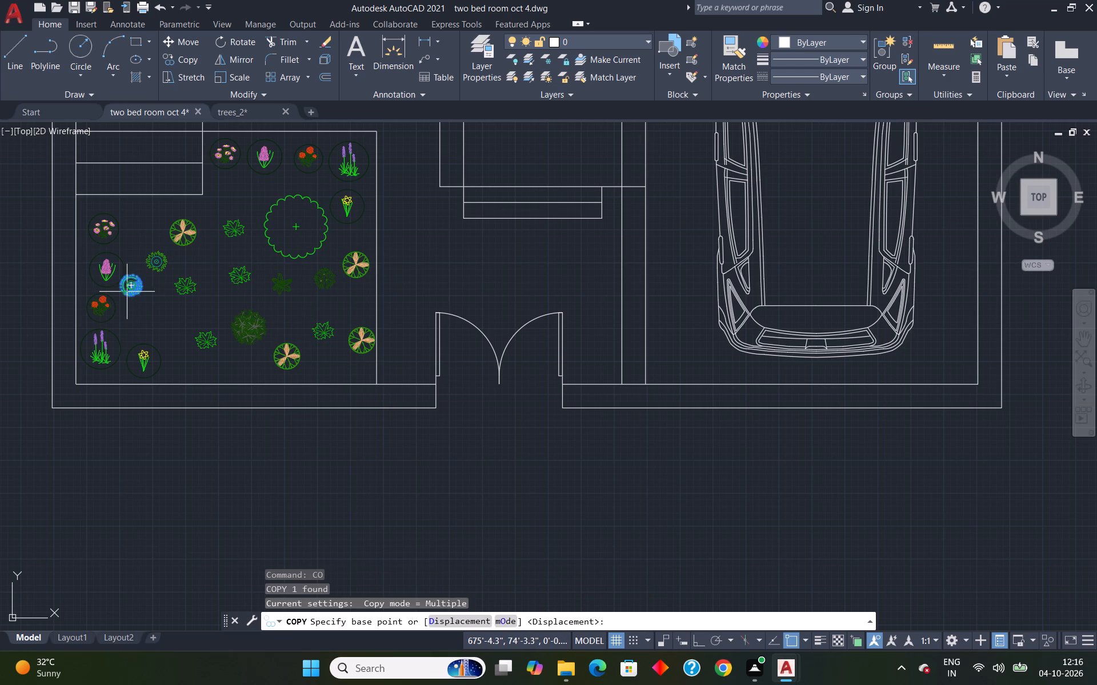
click(129, 292)
click(157, 326)
click(240, 195)
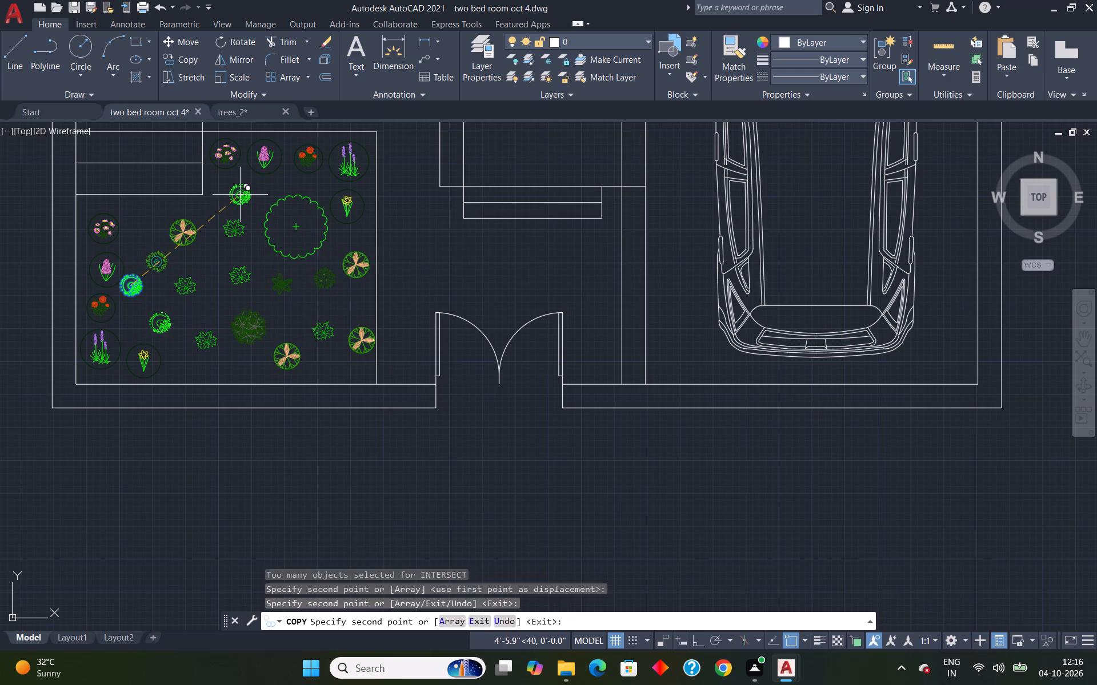
click(146, 220)
click(217, 262)
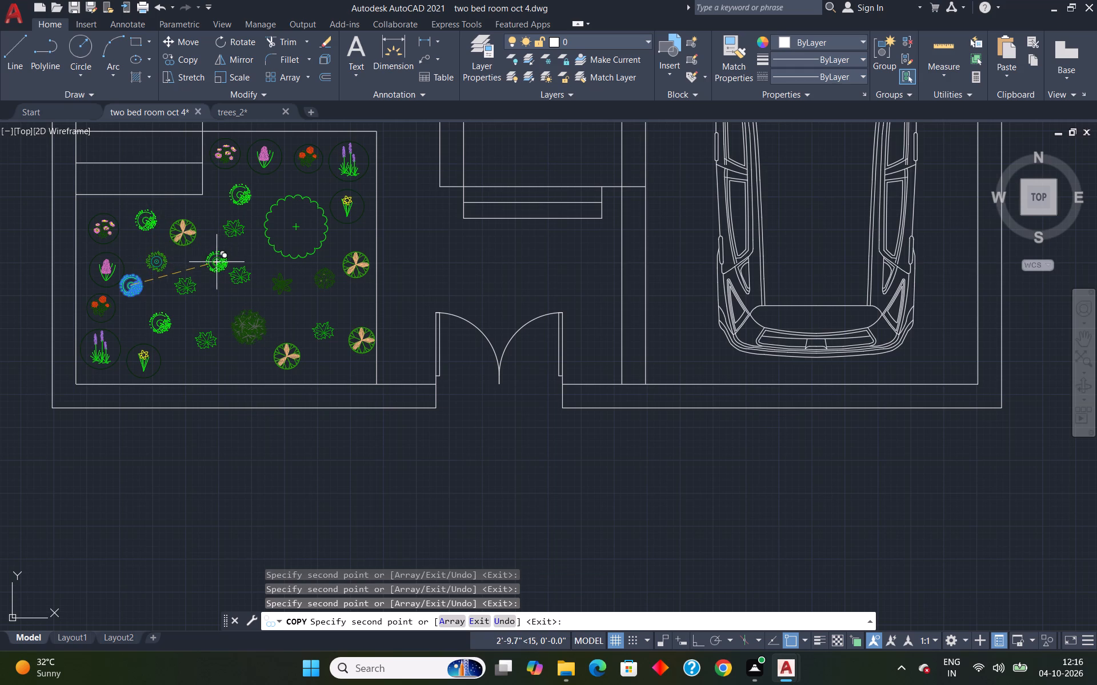
click(213, 304)
click(290, 313)
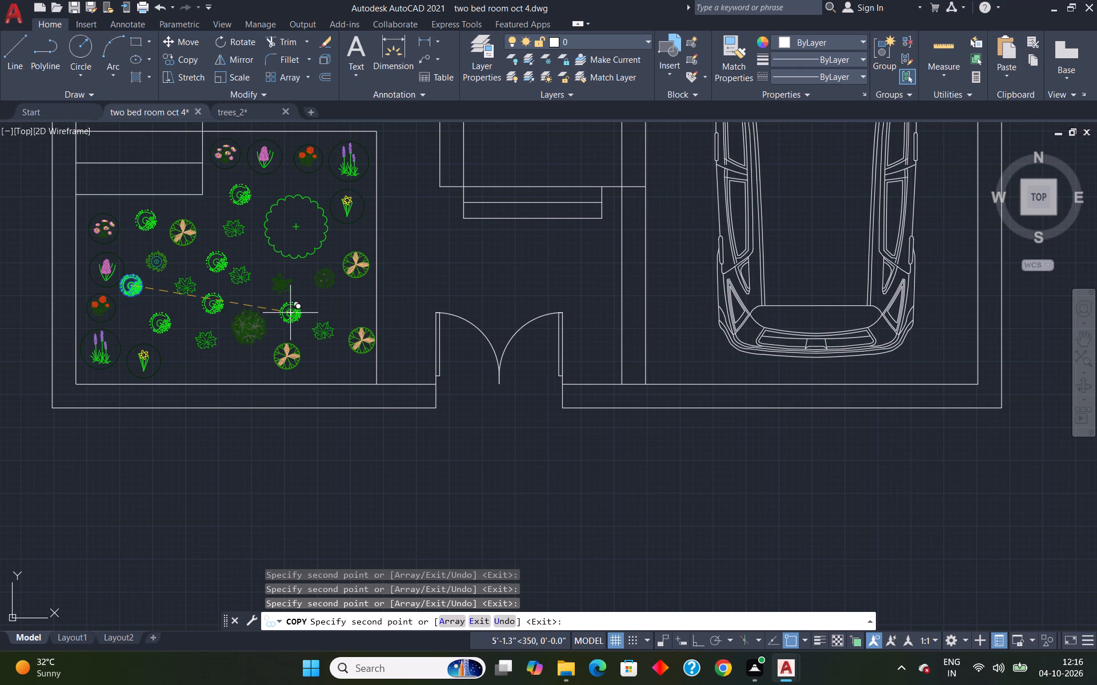
click(352, 307)
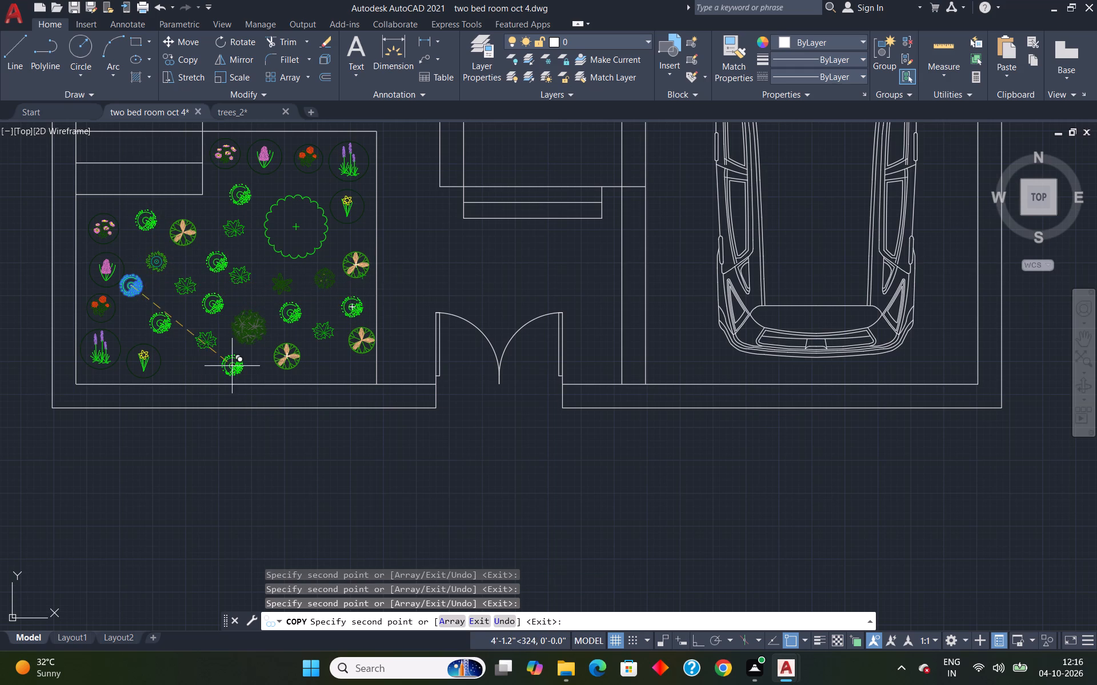
click(235, 362)
key(Escape)
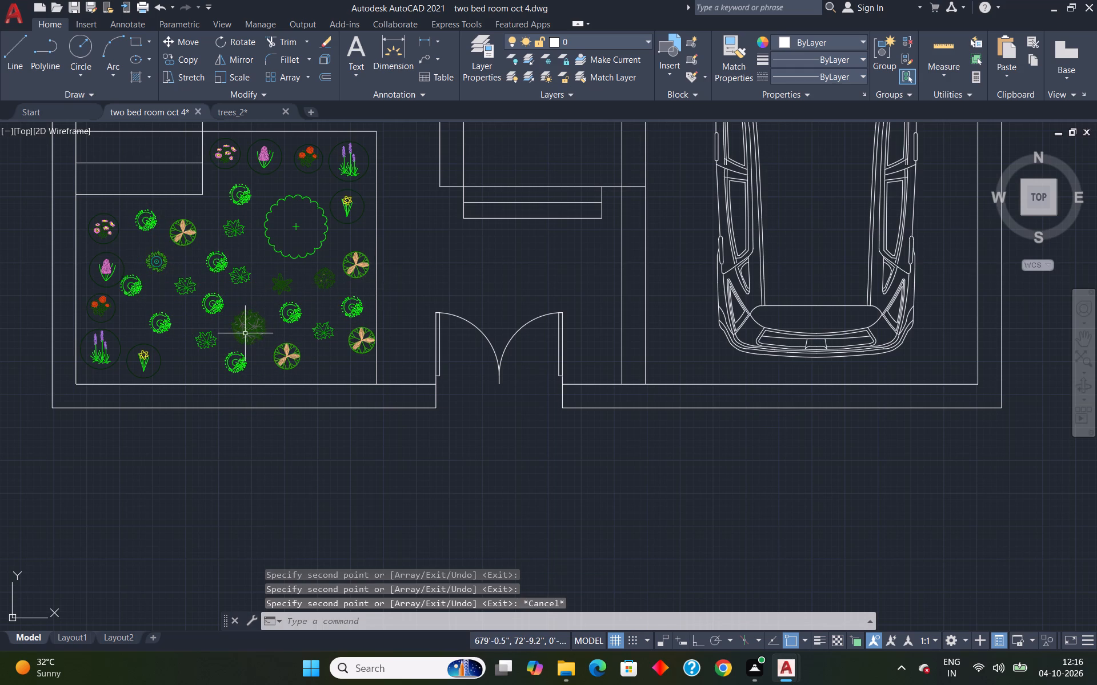
Copy the large dense tree to the yard's southwest area beside the yellow flower and to the north beside the stairs.
click(245, 333)
key(c)
key(o)
key(Return)
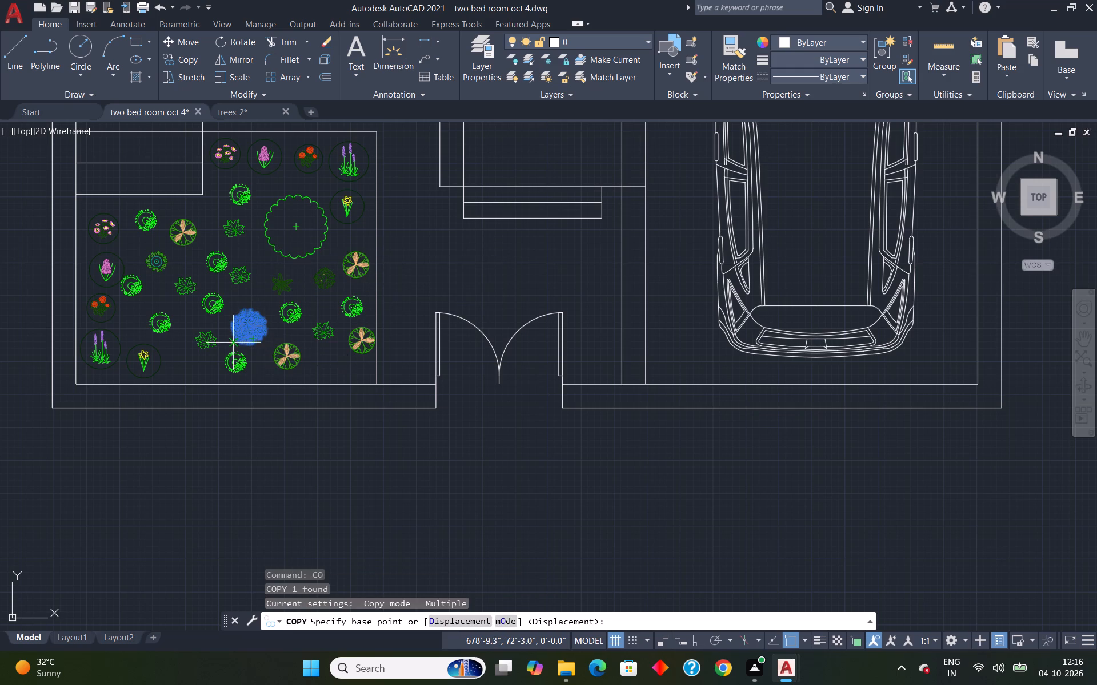
click(239, 331)
click(168, 361)
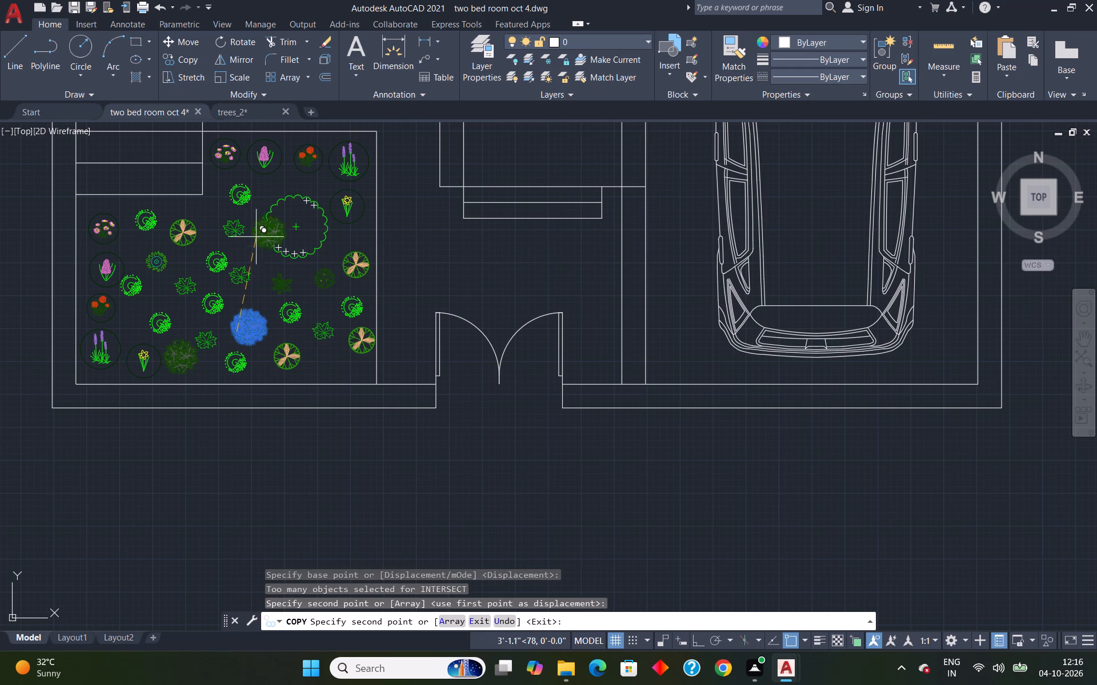
click(201, 217)
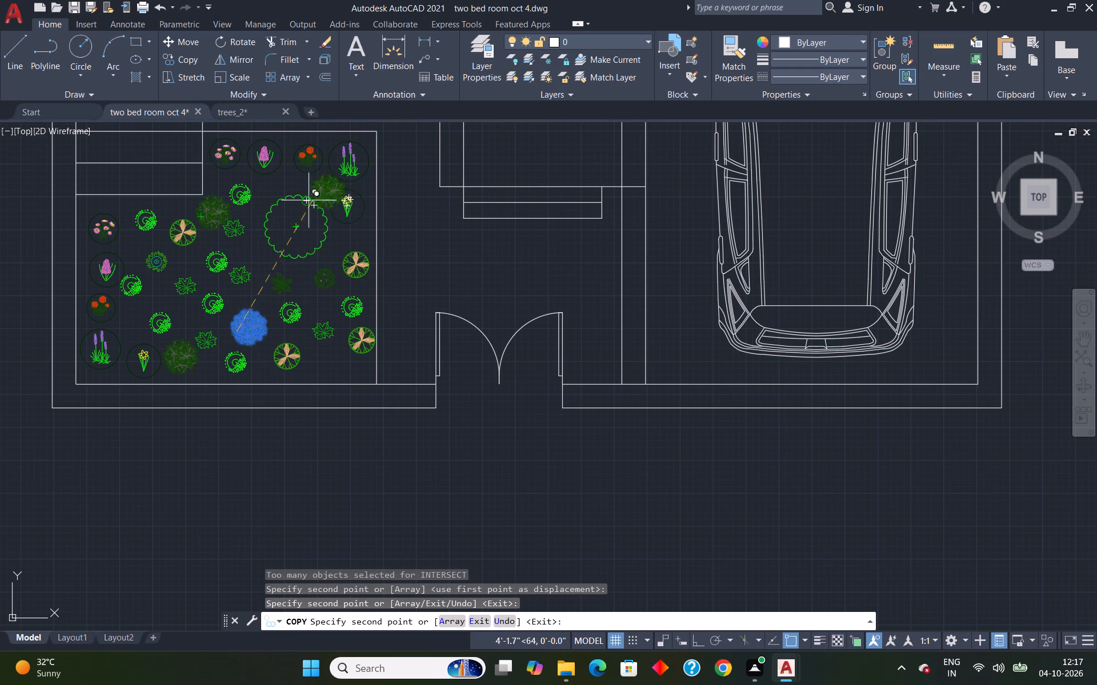
key(Escape)
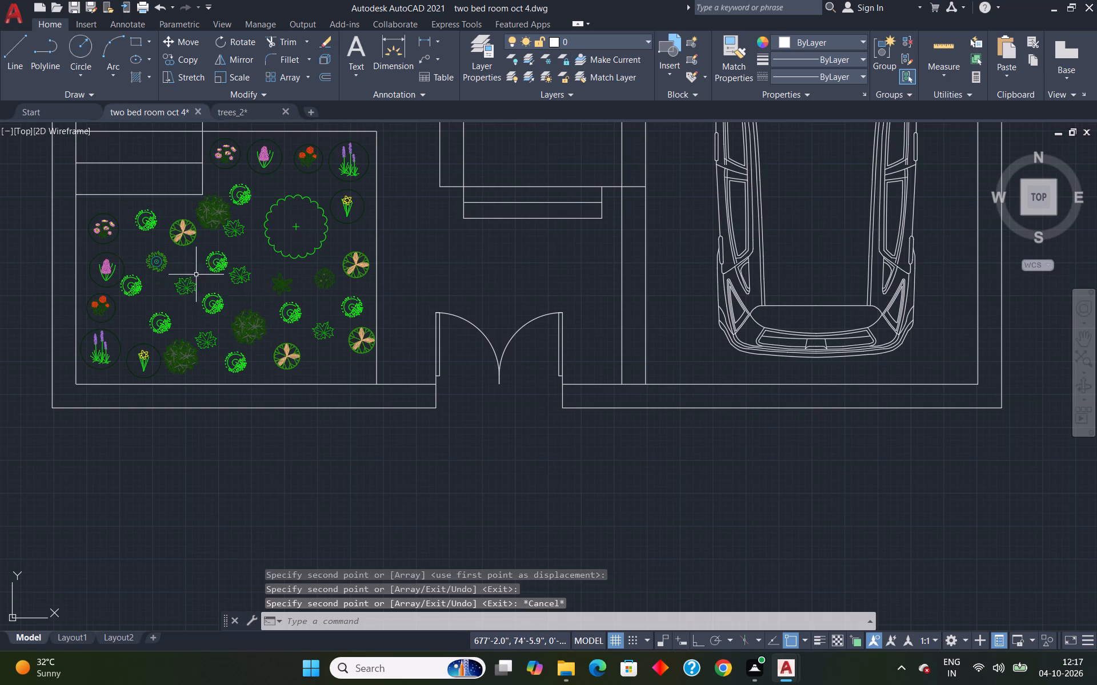
Open DesignCenter and pick the Toilet - top block from the House Designer.dwg blocks.
scroll(245, 264, down, 2)
scroll(369, 265, down, 4)
scroll(360, 205, up, 2)
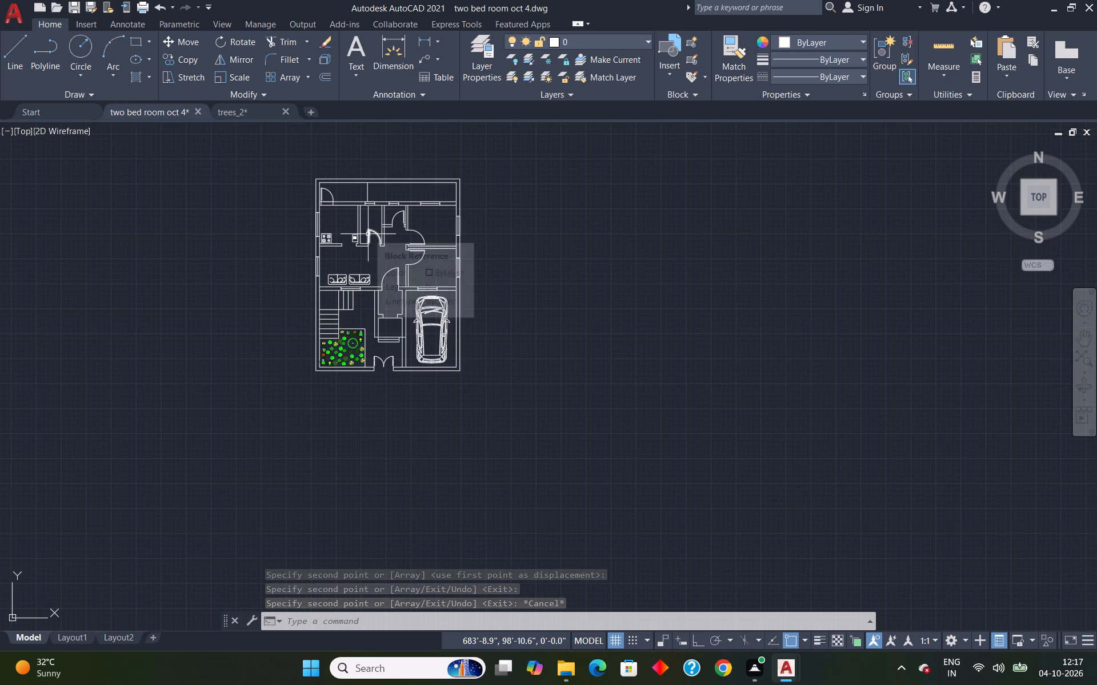
text(DC)
key(Return)
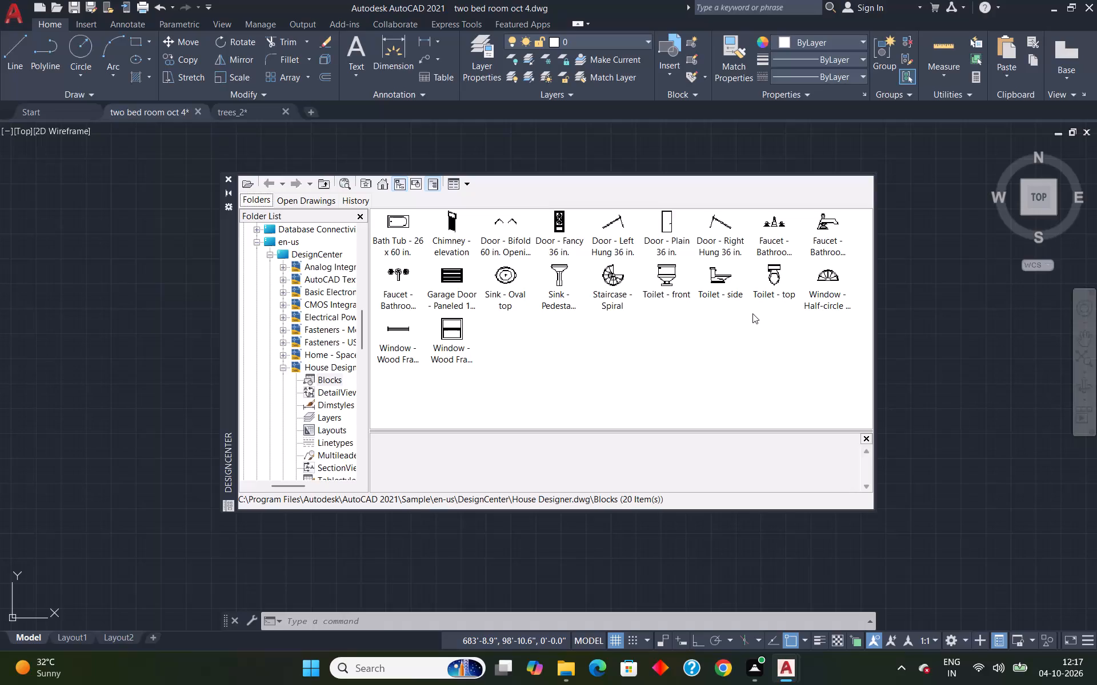
key(space)
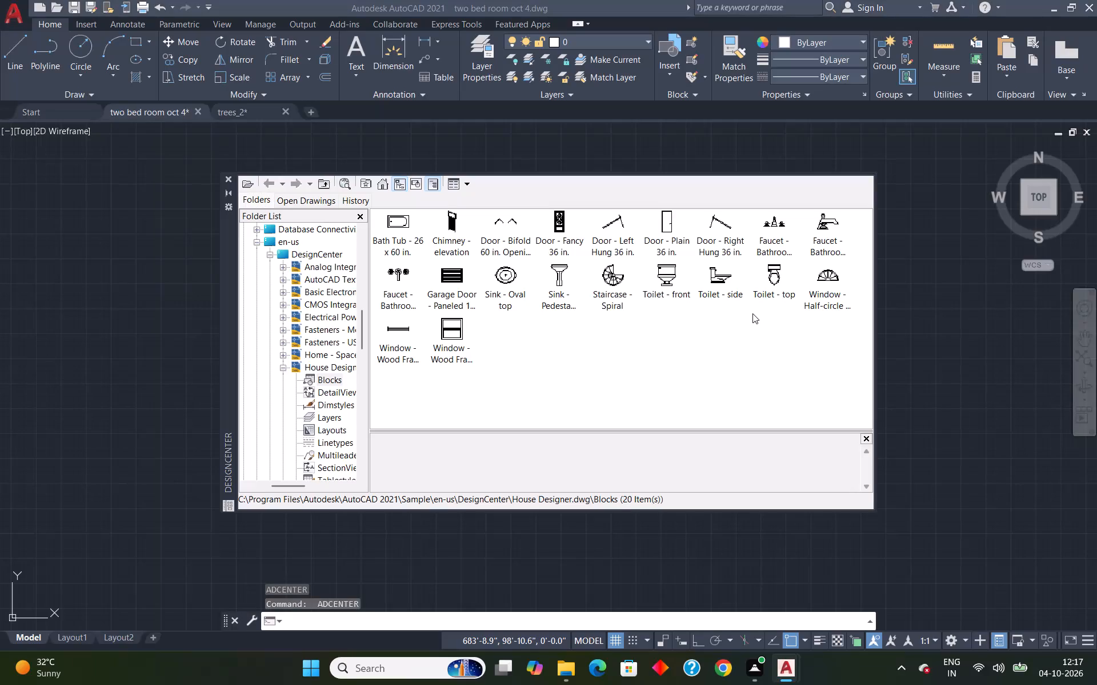
key(Escape)
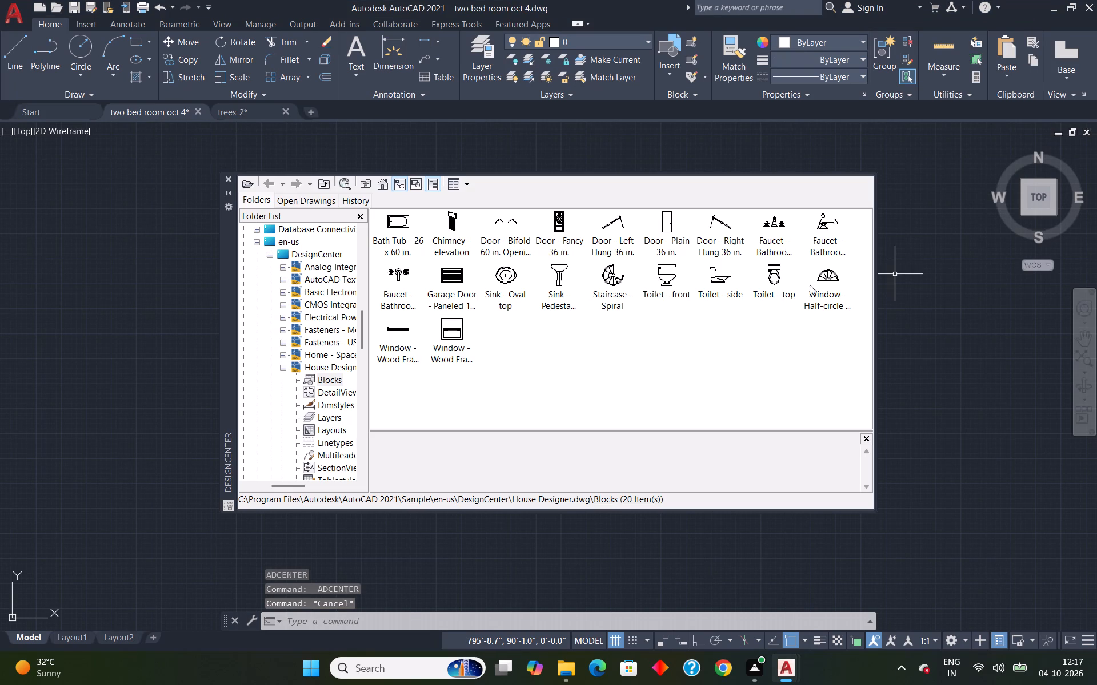
click(771, 271)
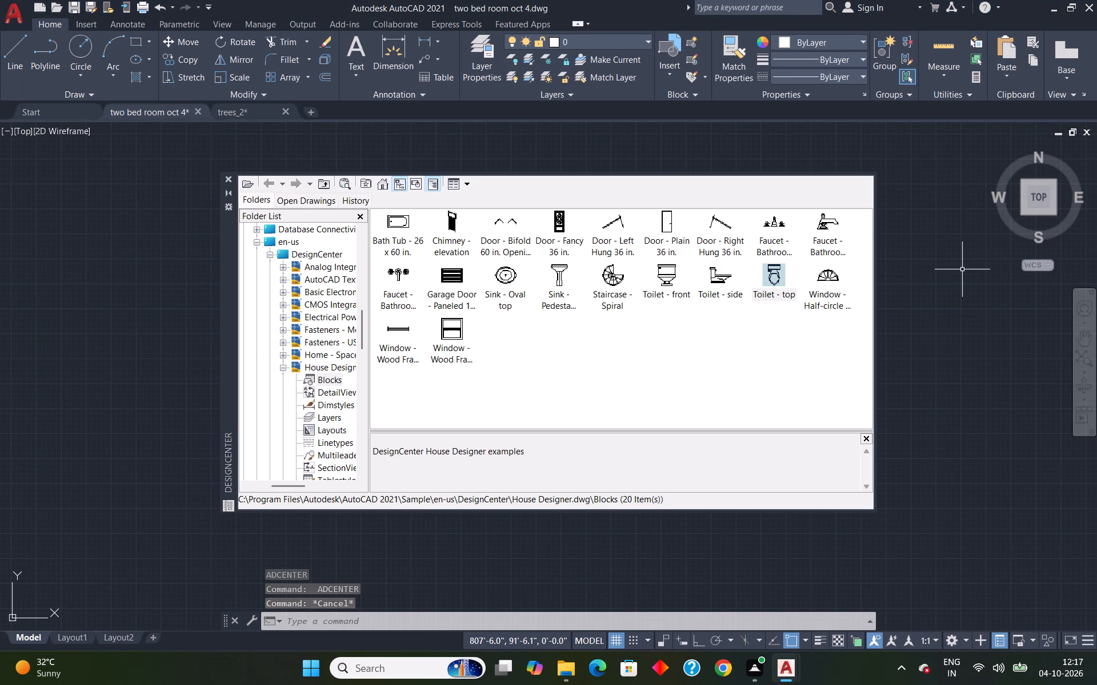
click(962, 269)
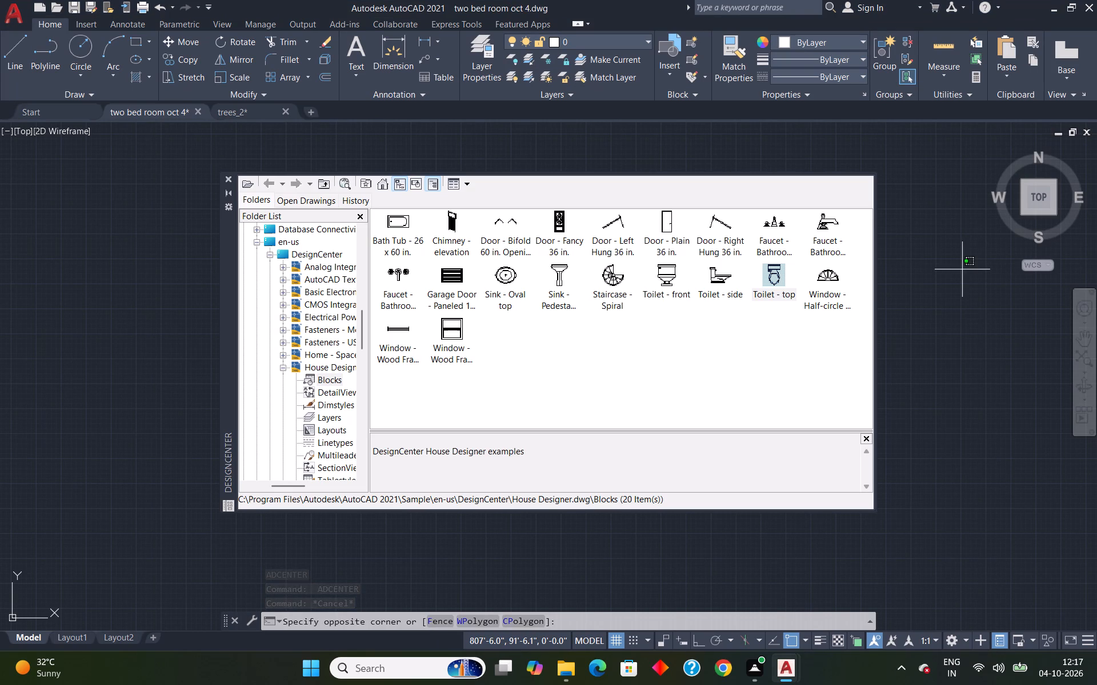
key(Escape)
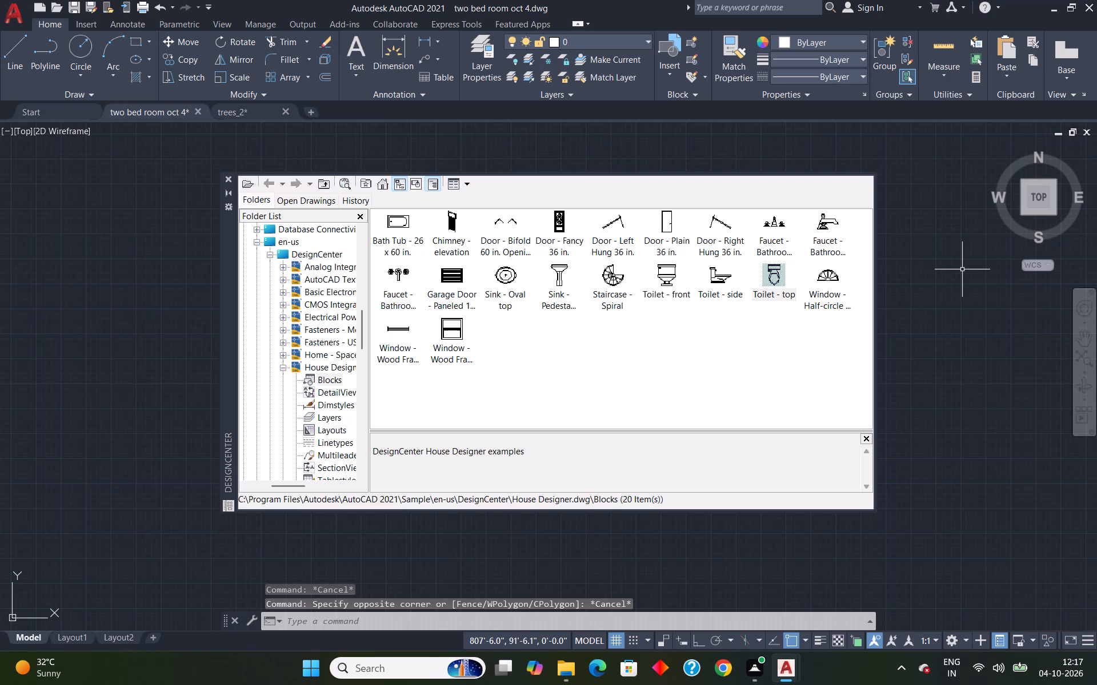
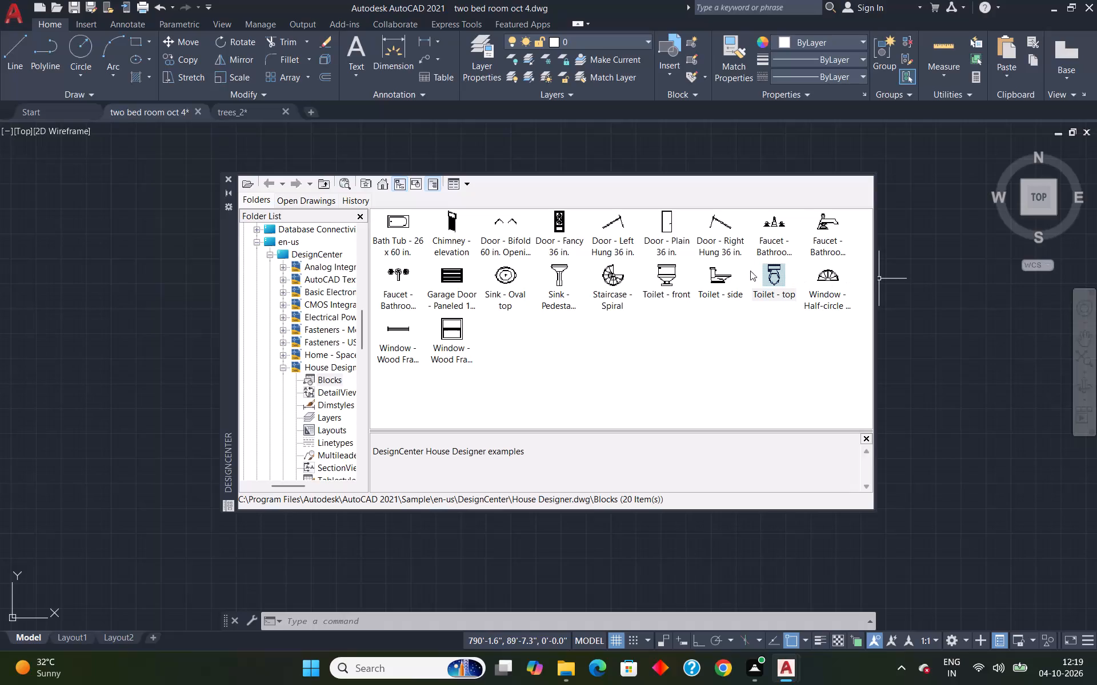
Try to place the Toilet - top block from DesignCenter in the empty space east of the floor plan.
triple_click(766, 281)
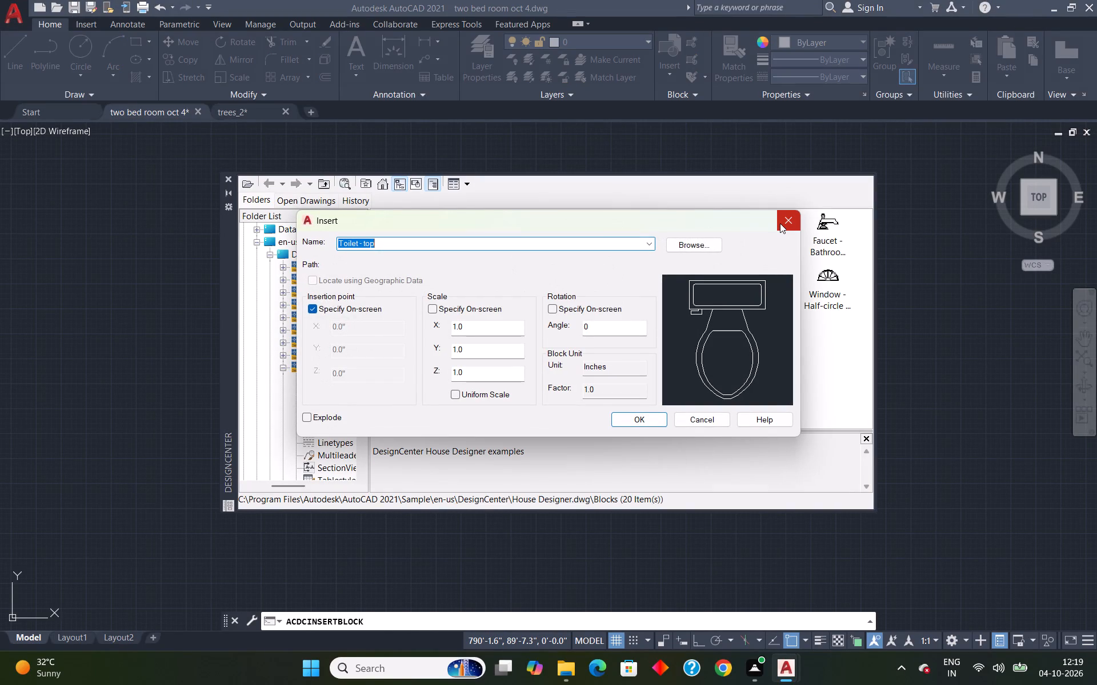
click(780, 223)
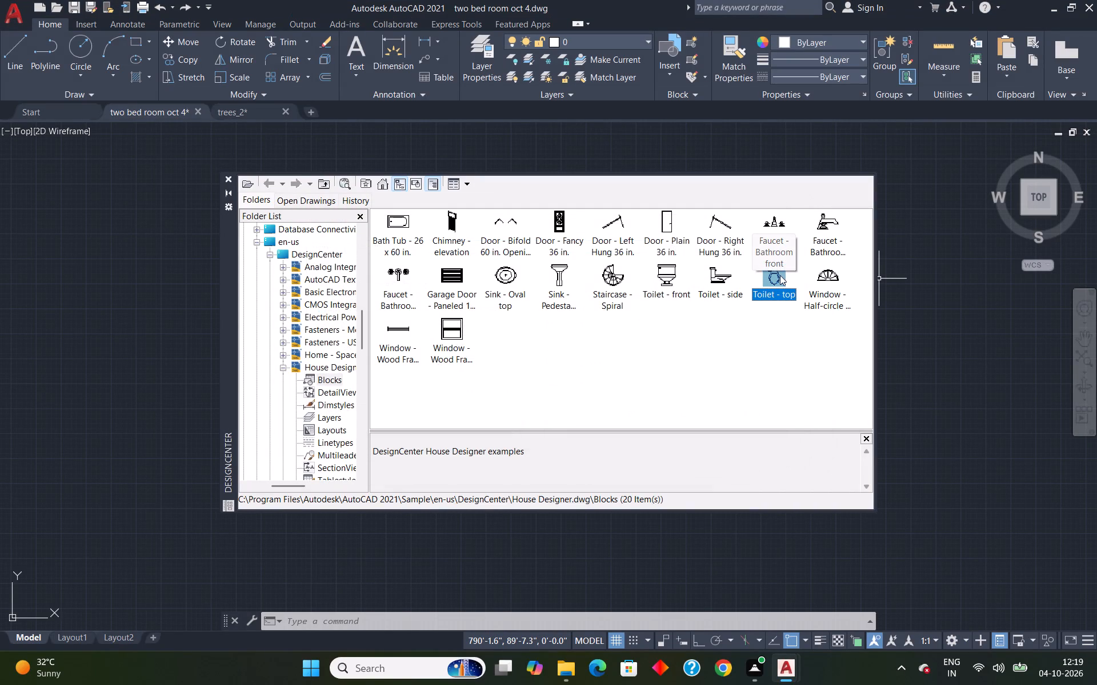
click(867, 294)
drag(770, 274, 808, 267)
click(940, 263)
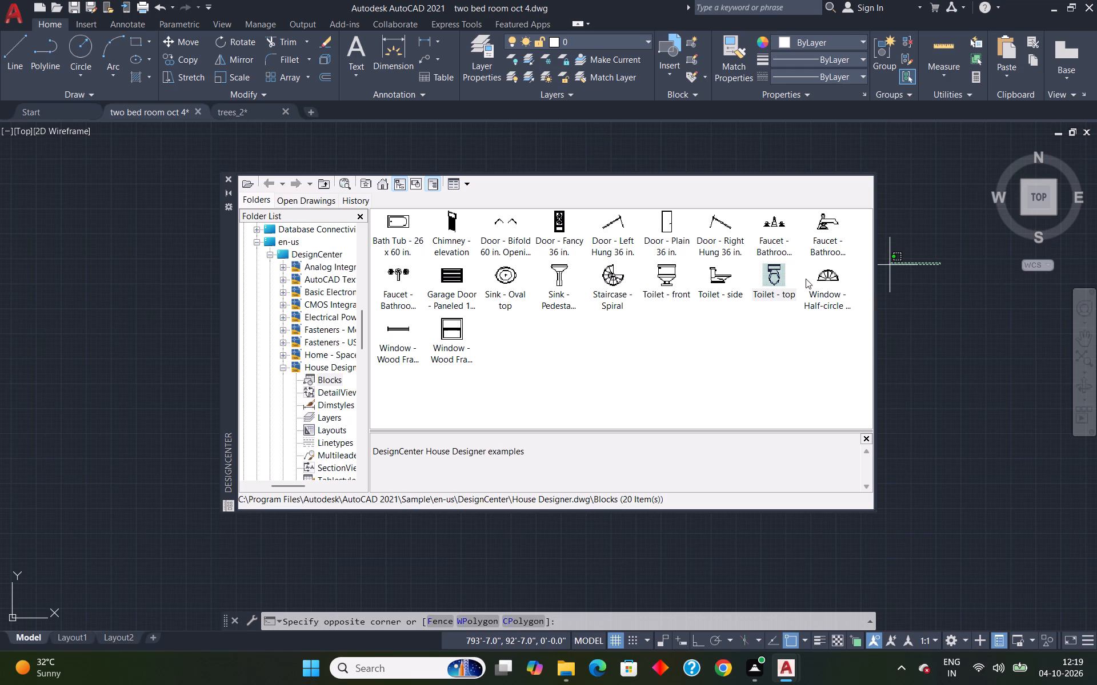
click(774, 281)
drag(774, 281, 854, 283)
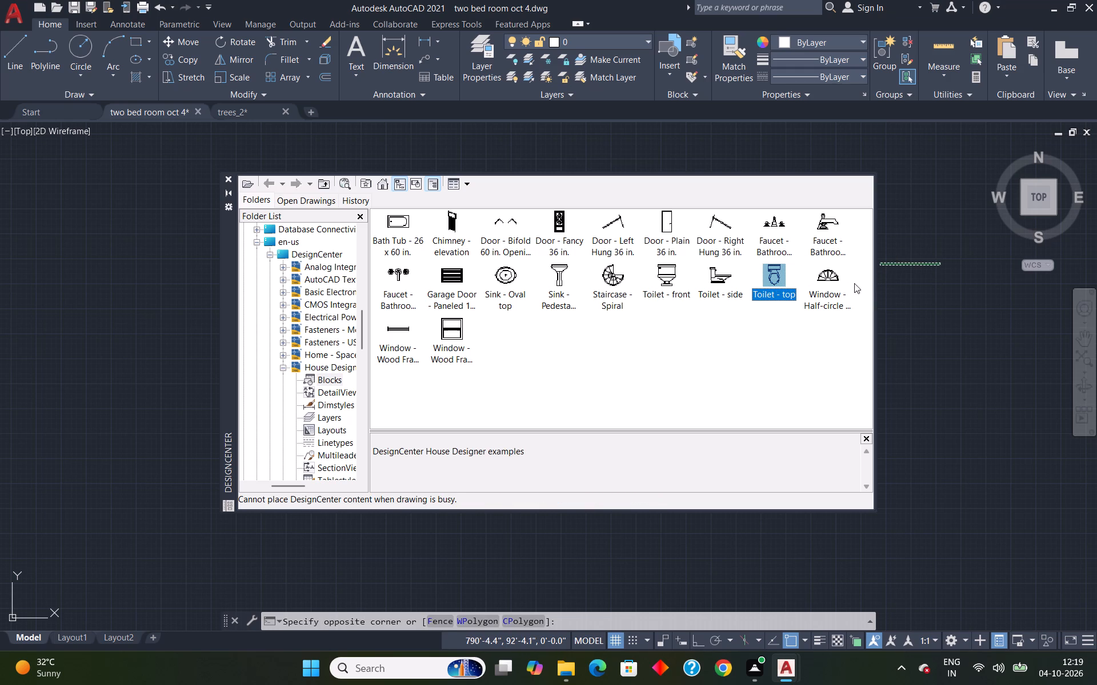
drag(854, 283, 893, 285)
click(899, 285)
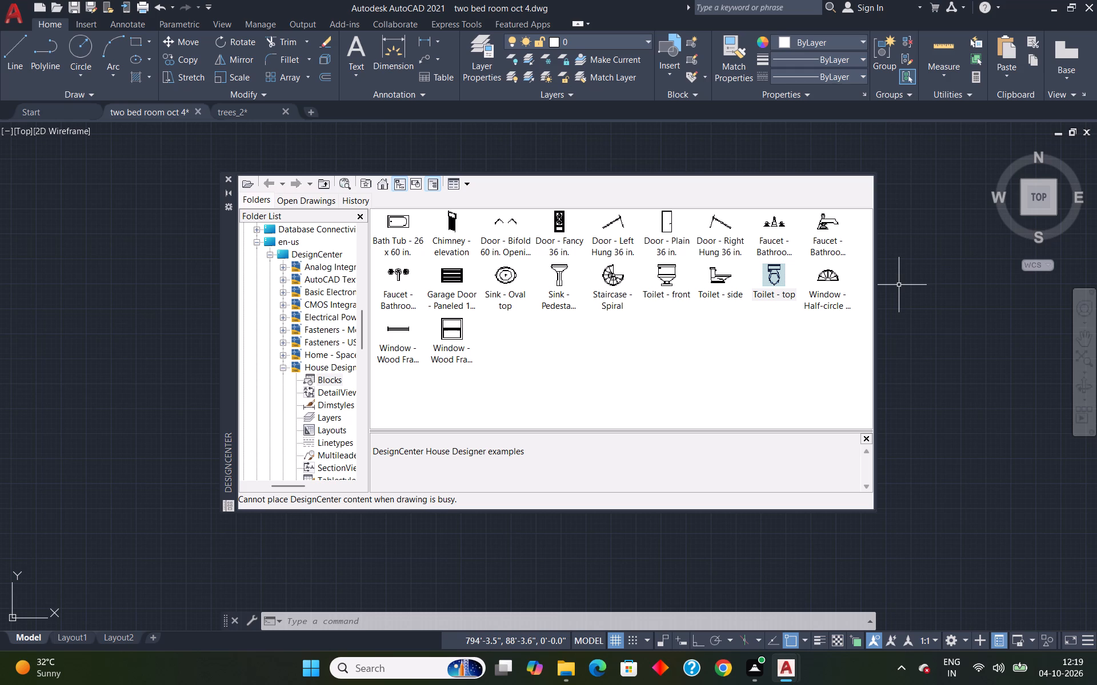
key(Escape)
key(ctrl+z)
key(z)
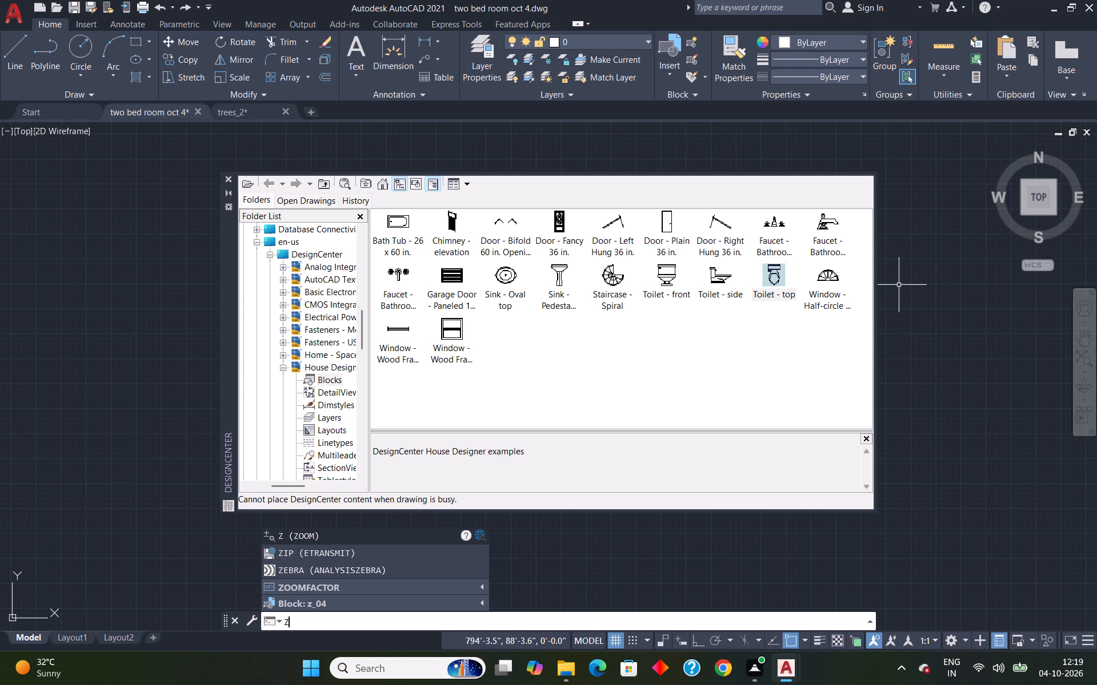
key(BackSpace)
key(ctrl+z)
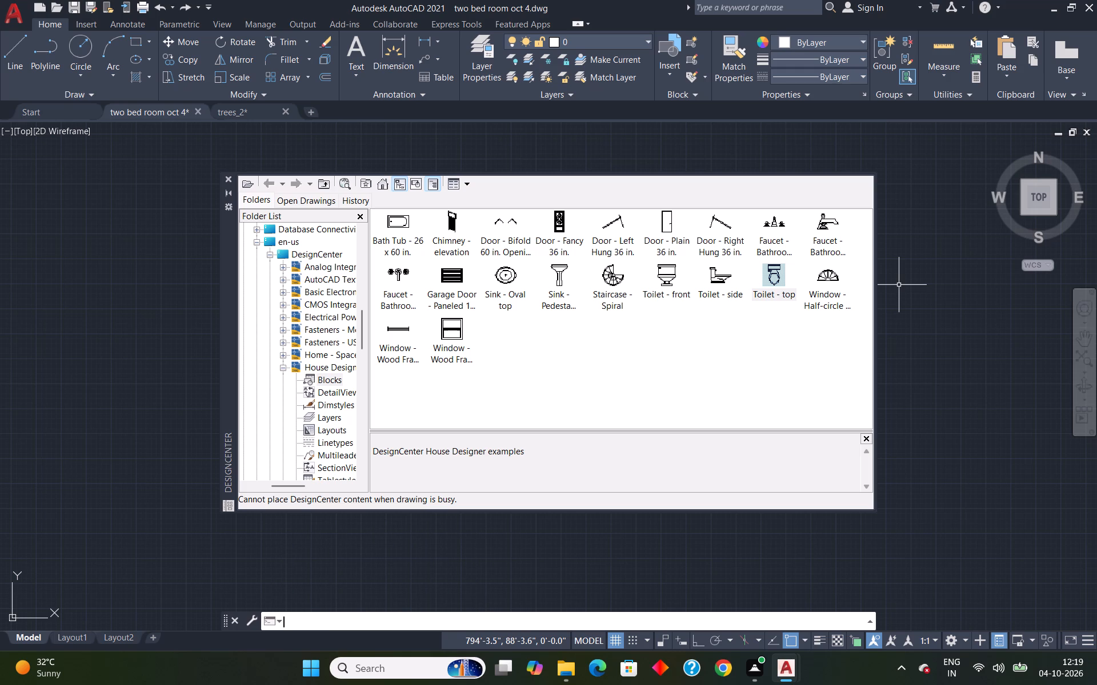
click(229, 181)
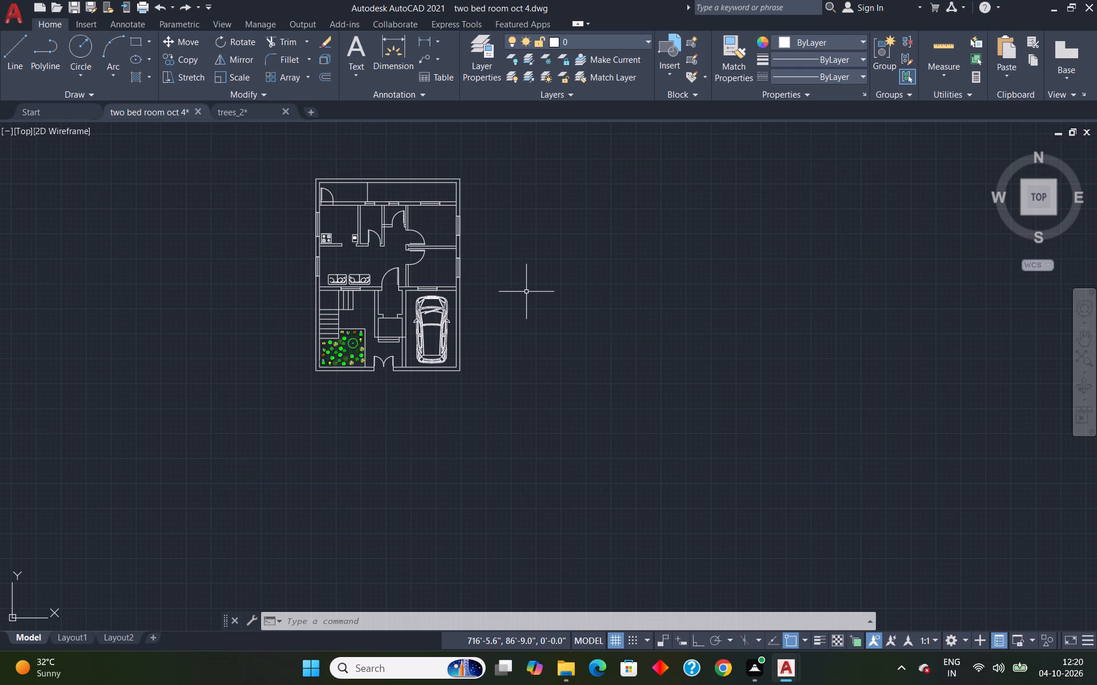
Reopen DesignCenter and place the Toilet - top block in the empty space far east of the floor plan.
scroll(497, 286, up, 2)
scroll(497, 286, down, 2)
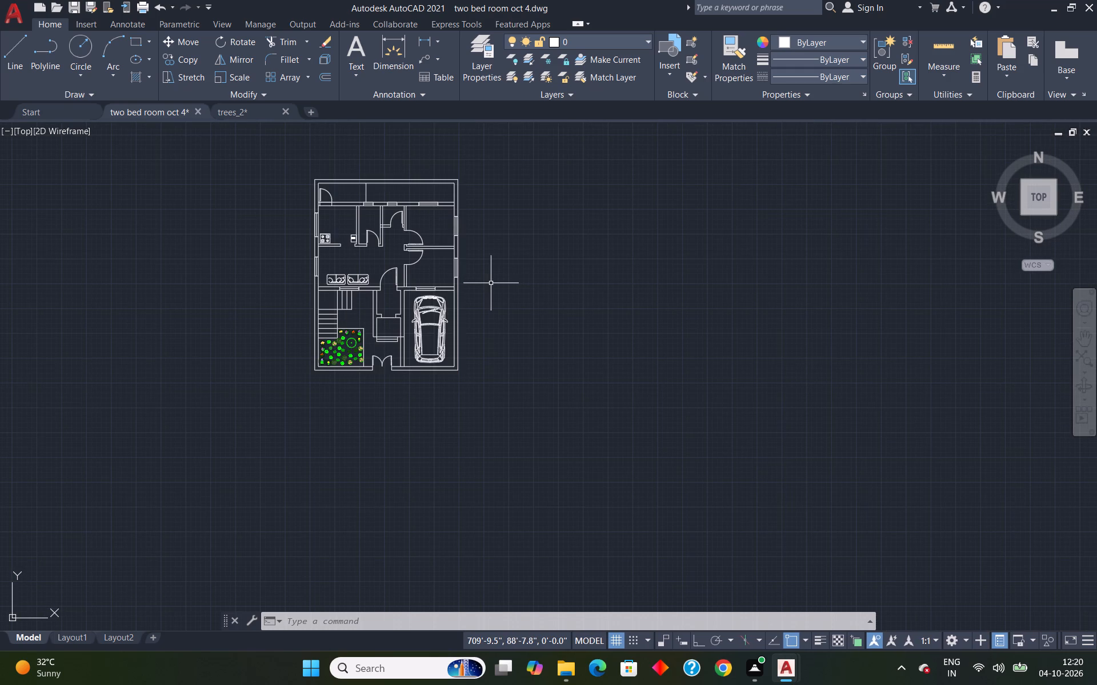
text(DC)
key(Return)
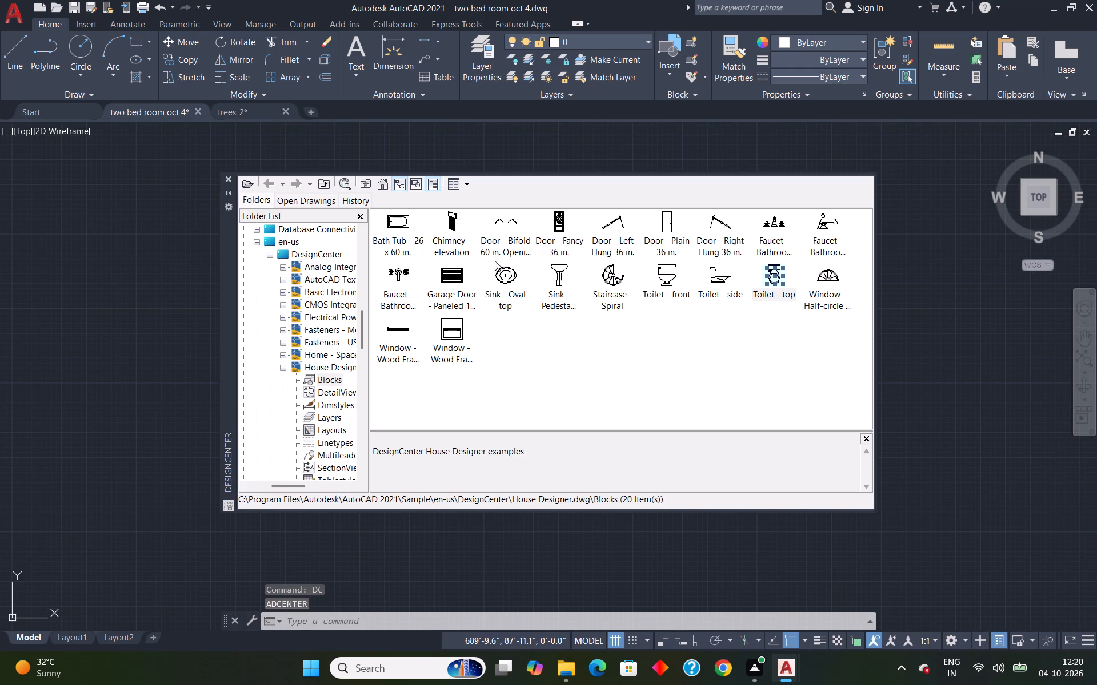
drag(769, 276, 979, 392)
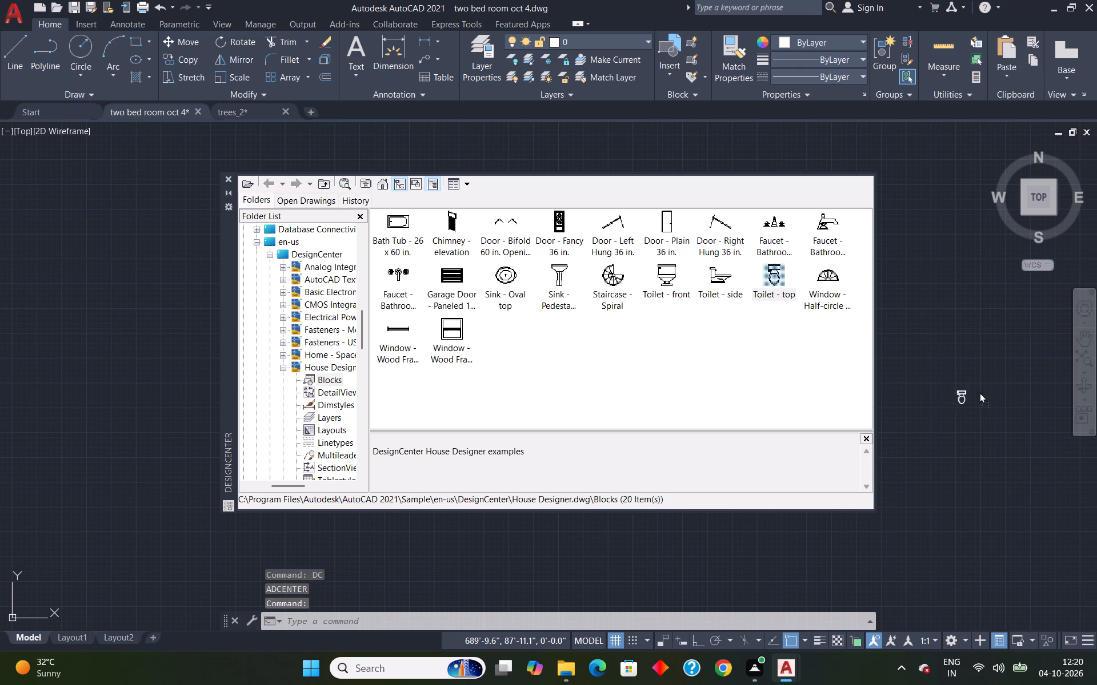
drag(979, 392, 1003, 328)
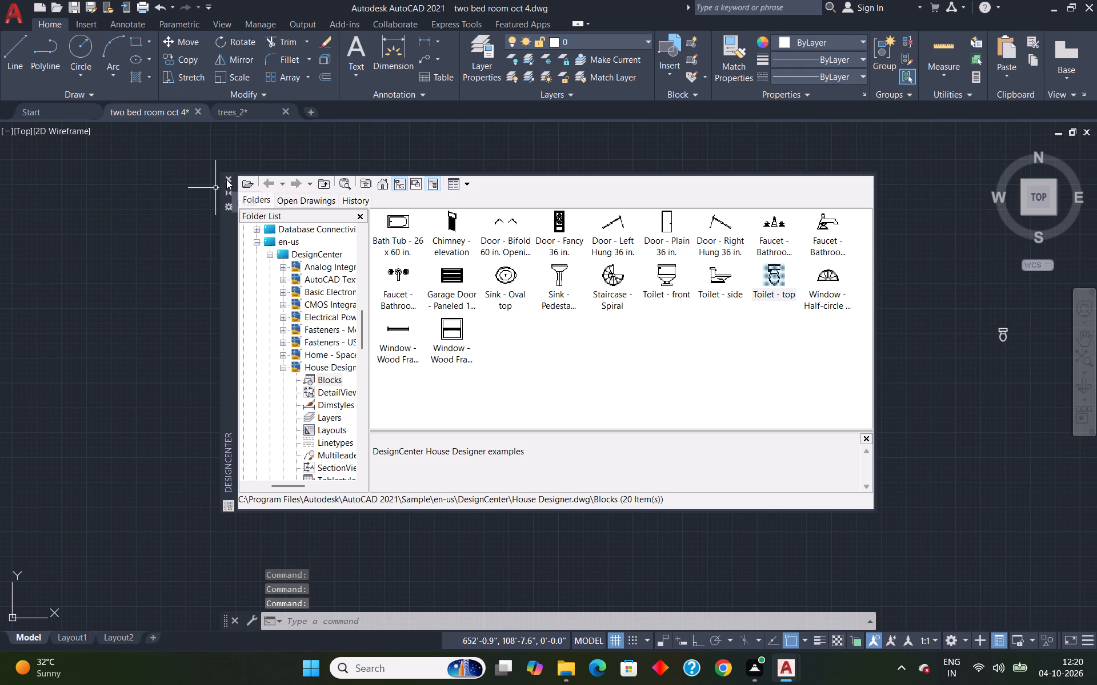
click(226, 179)
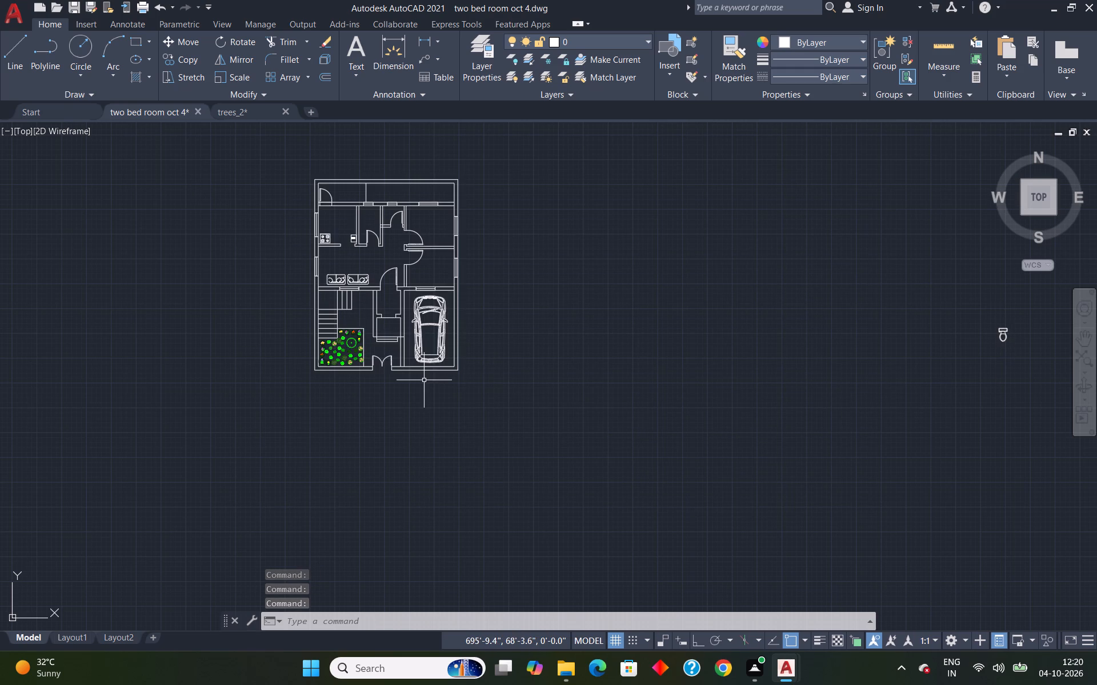
Place the Sink - Oval top block from DesignCenter in the empty space just west of the toilet.
key(space)
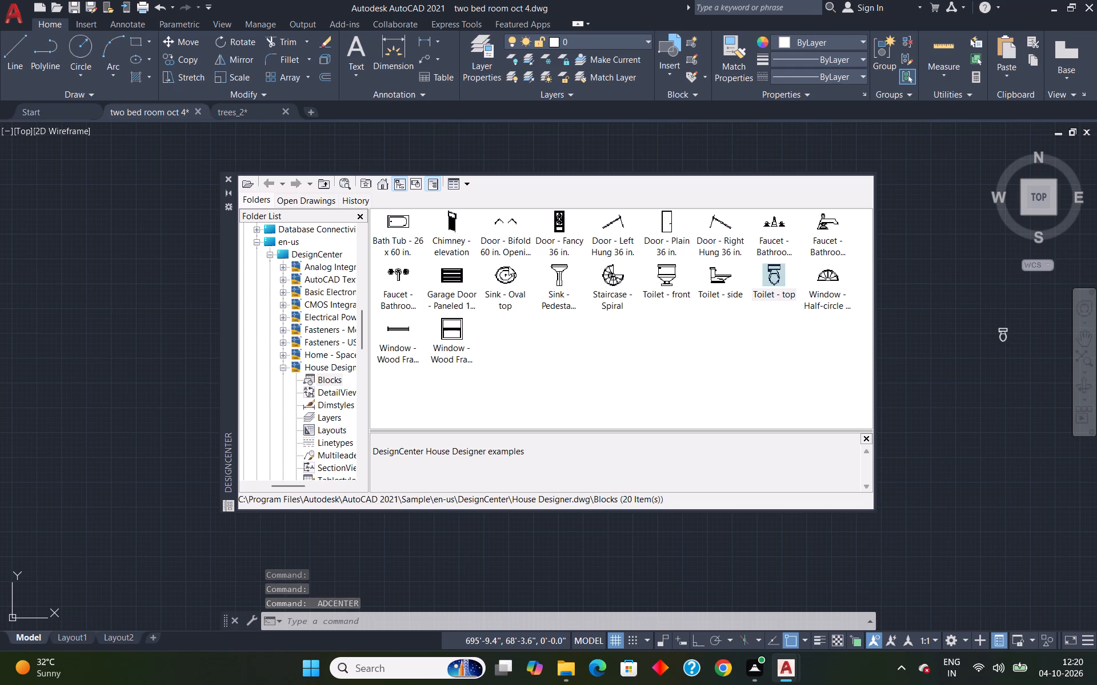
drag(509, 266, 927, 325)
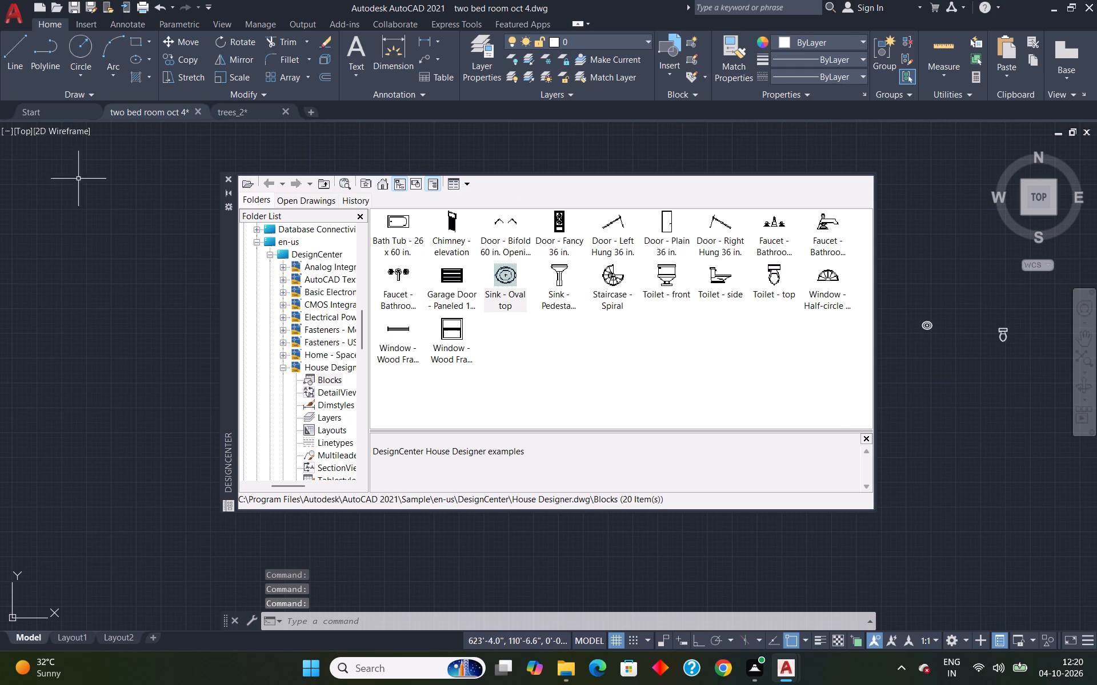
Place the Bed - Queen and Dining Set - 36 x 72 in. blocks from Home - Space Planner.dwg west of the floor plan.
click(379, 187)
double_click(517, 222)
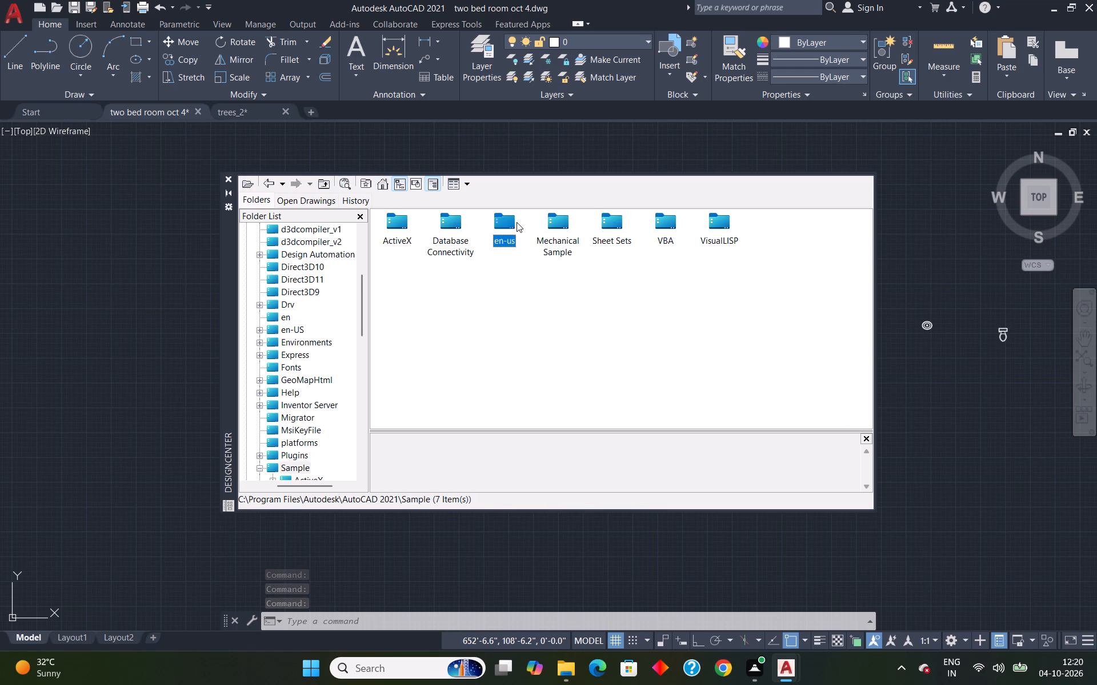
double_click(390, 235)
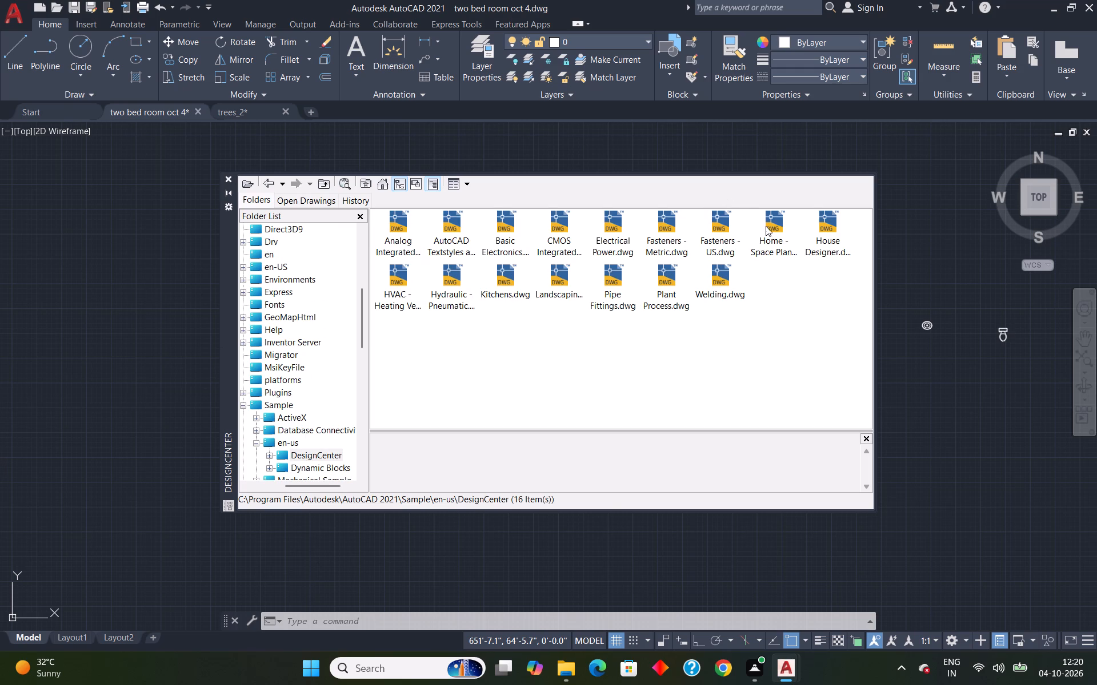
double_click(766, 226)
double_click(405, 232)
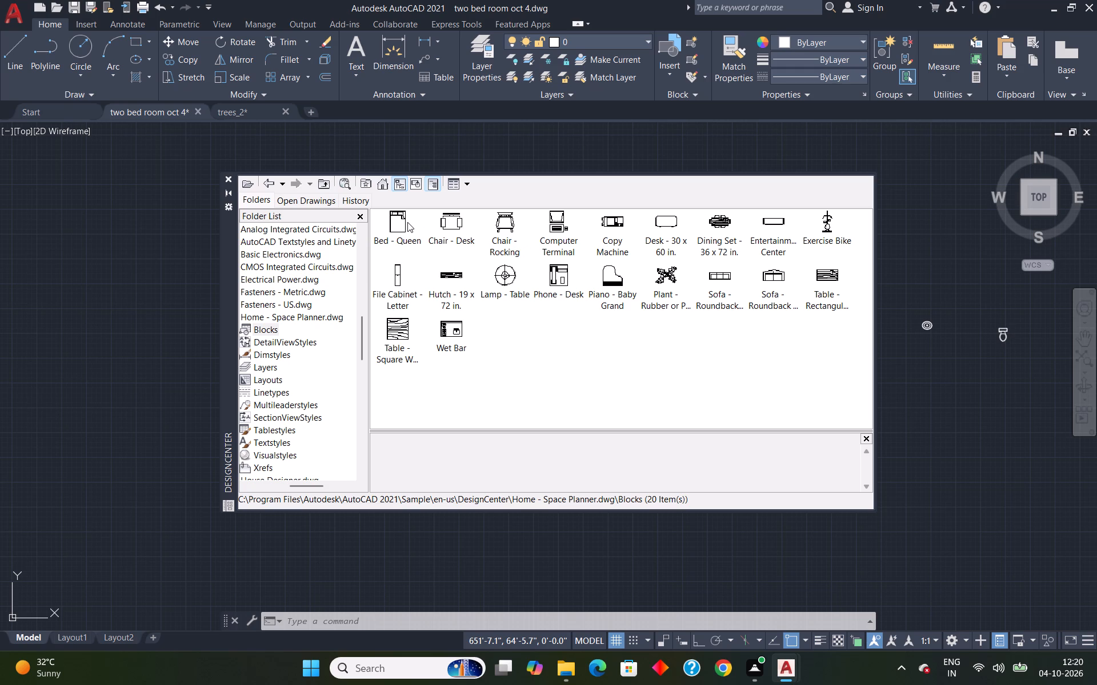
drag(393, 221, 75, 304)
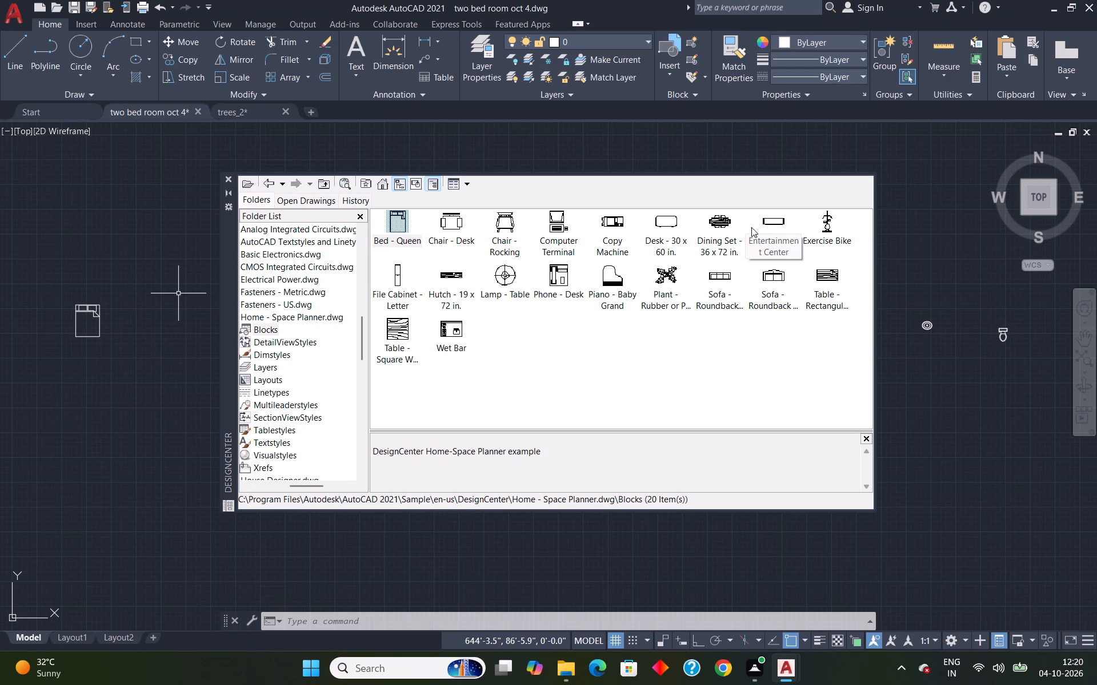
drag(725, 221, 142, 378)
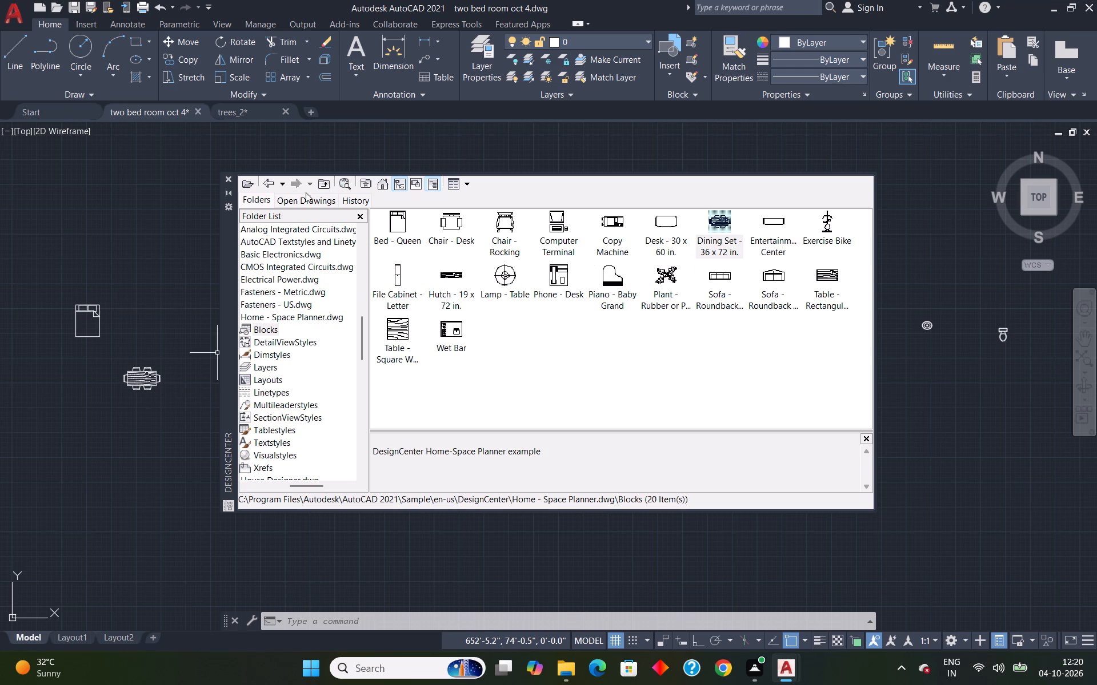
click(231, 182)
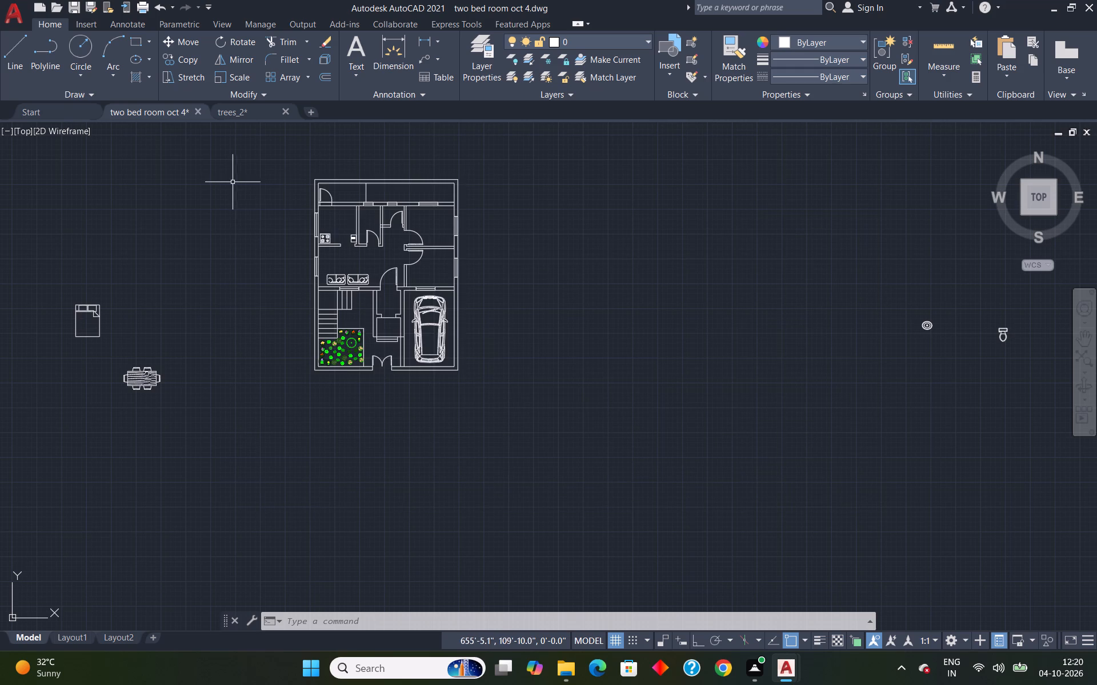
Copy the oval sink into the small bathroom east of the refrigerator, just north of its door.
scroll(306, 212, up, 3)
scroll(306, 212, down, 3)
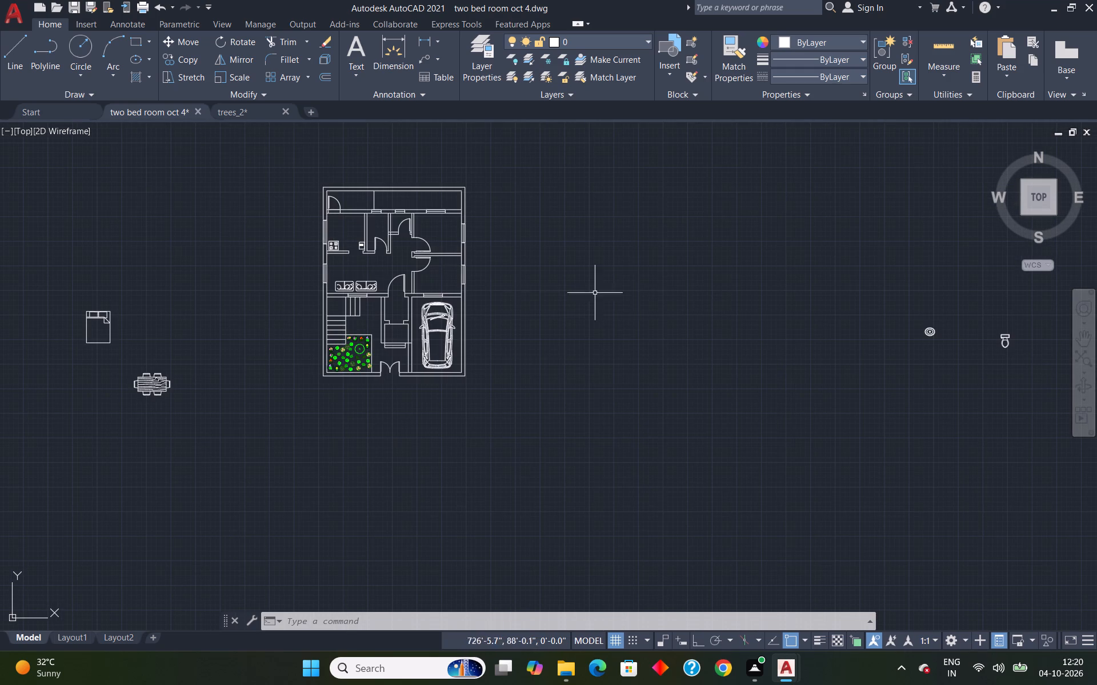
scroll(944, 340, up, 2)
click(903, 325)
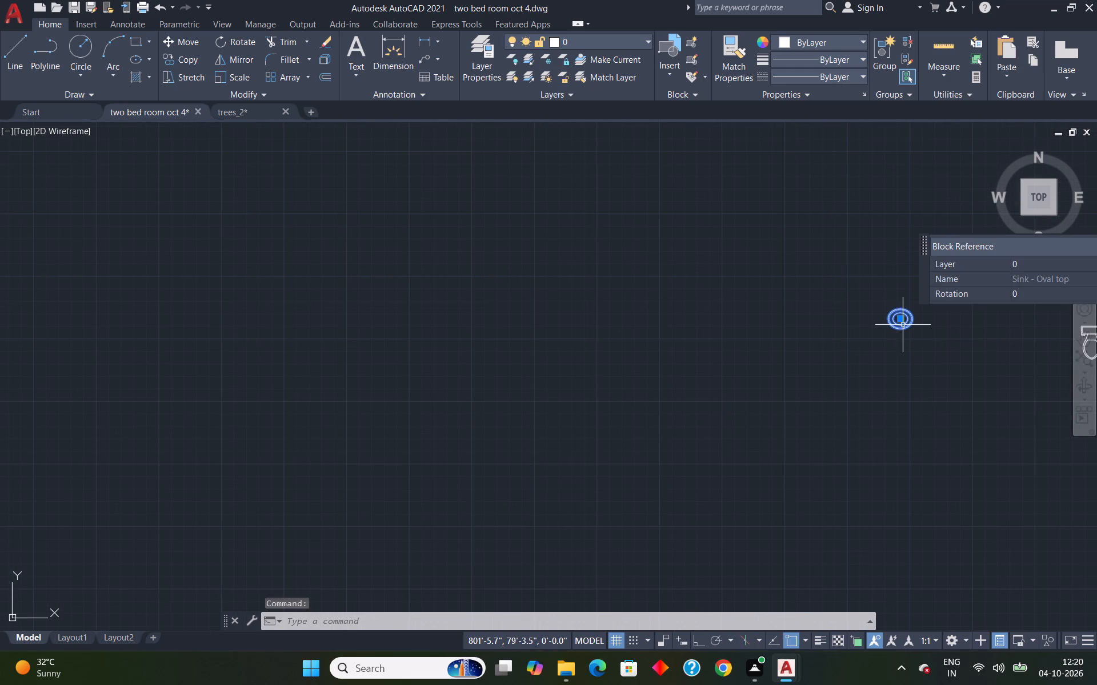
text(CO)
key(Return)
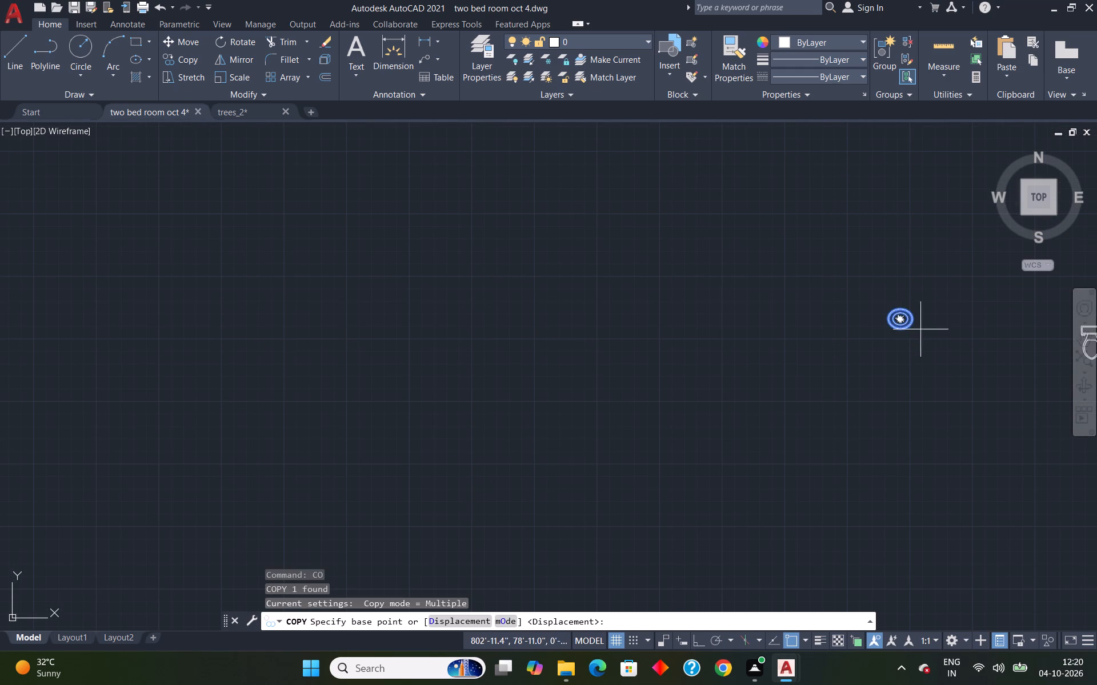
drag(902, 322, 891, 333)
scroll(395, 321, down, 6)
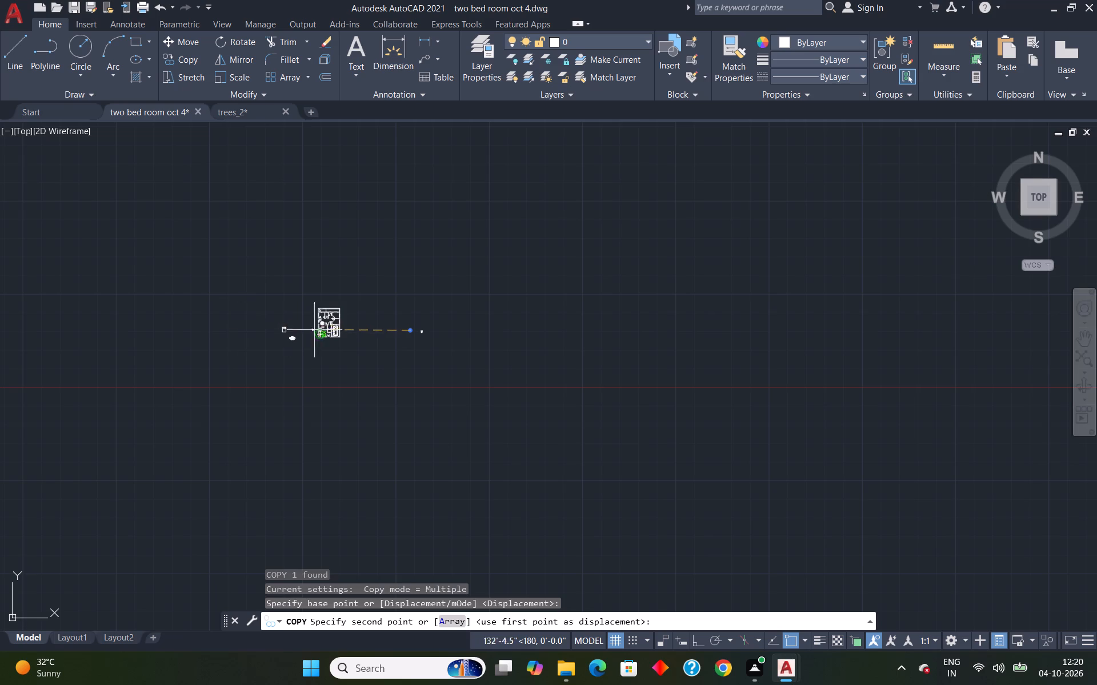
scroll(331, 324, up, 8)
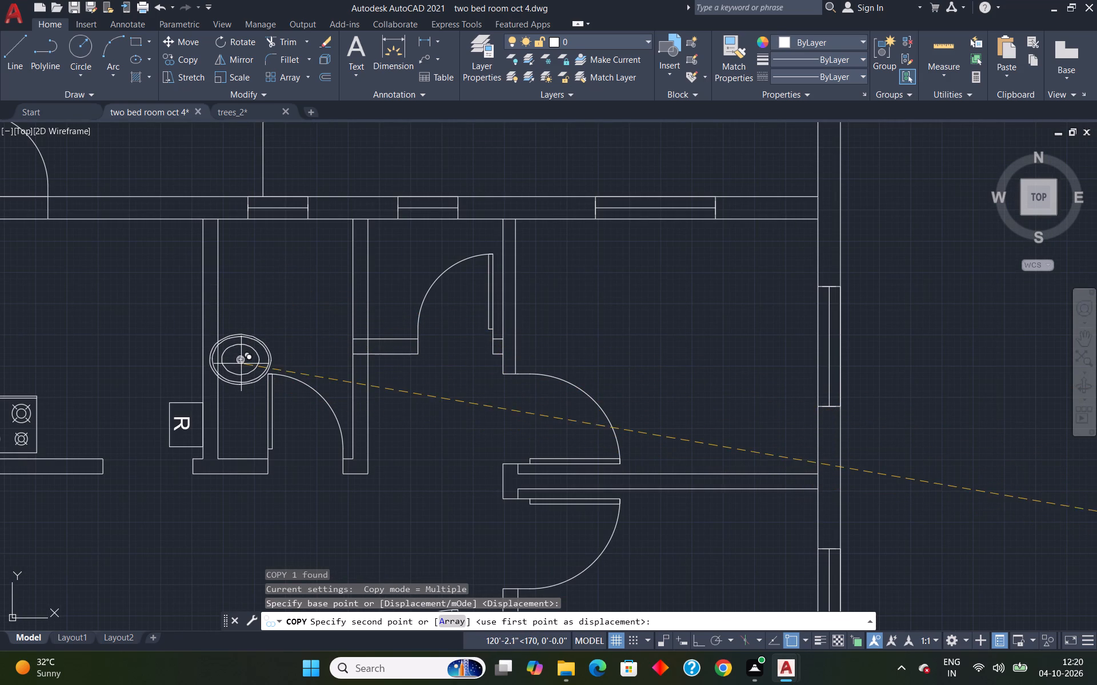
click(259, 344)
key(Escape)
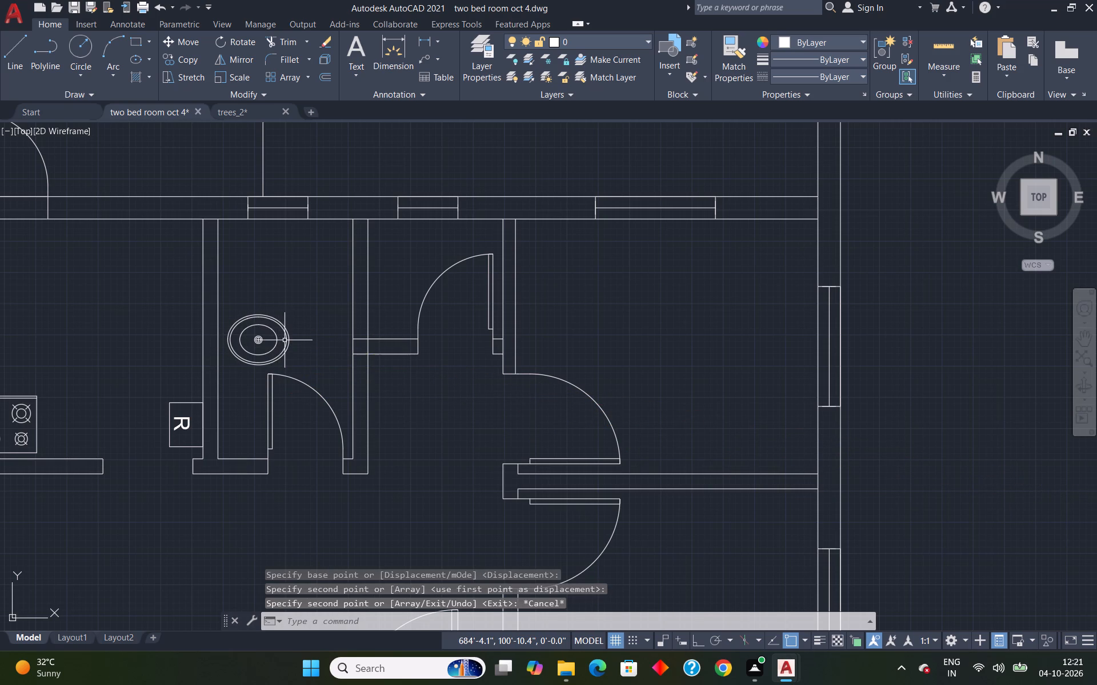
Rotate the copied bathroom sink 90 degrees about its east edge with Ortho on.
click(285, 340)
text(RO)
key(Return)
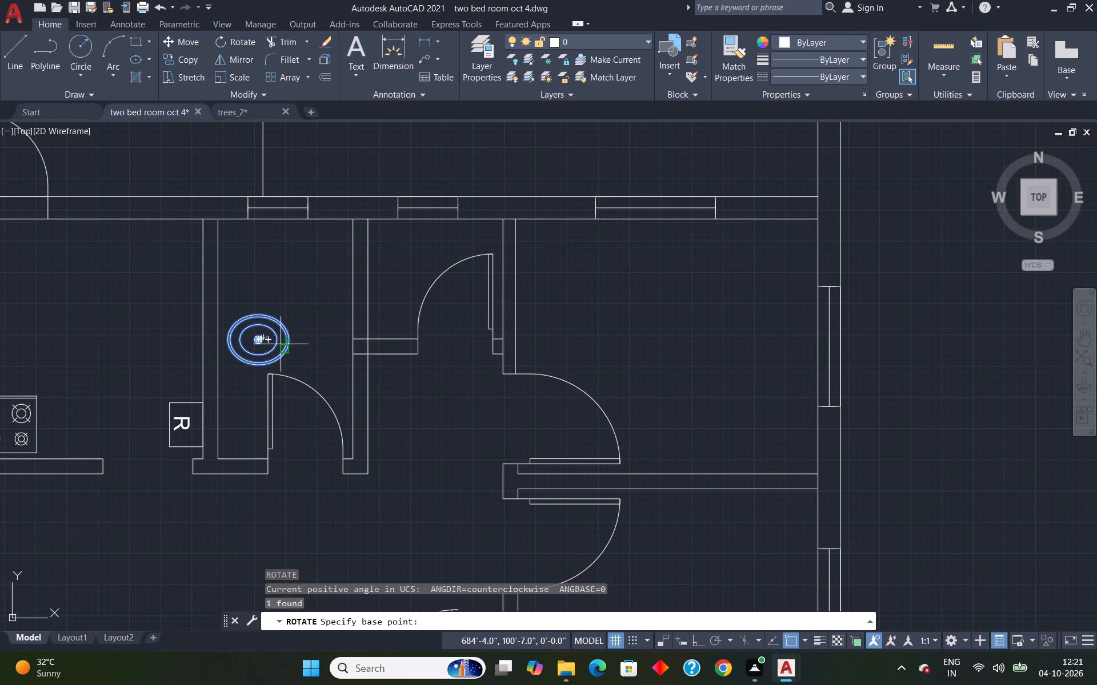
click(286, 341)
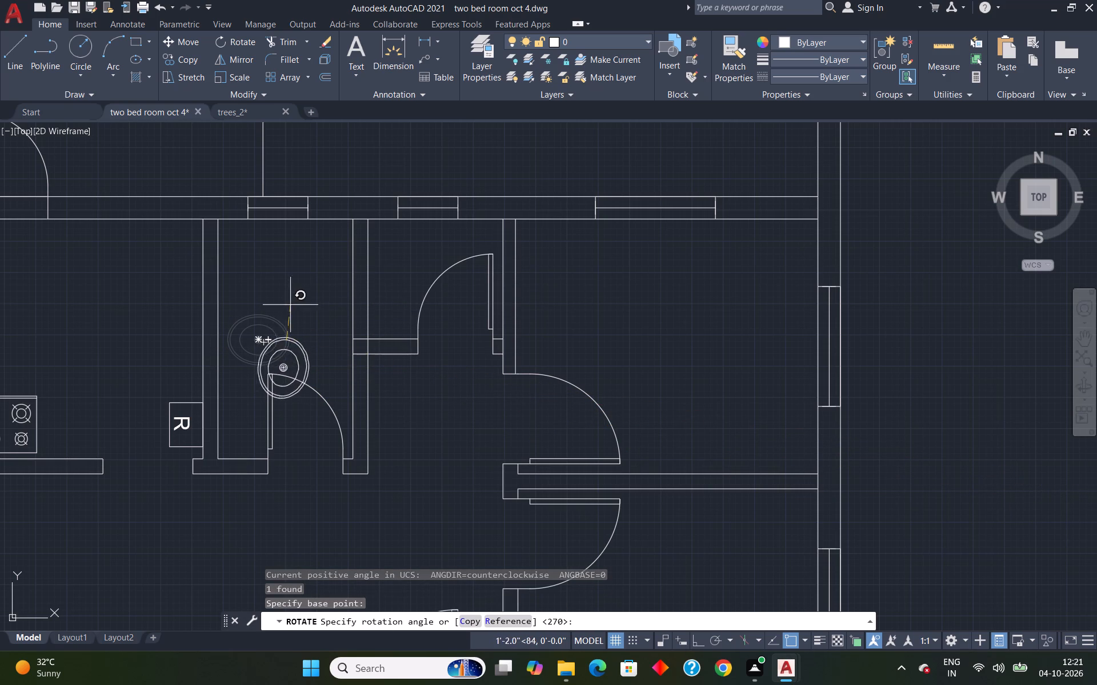
key(F8)
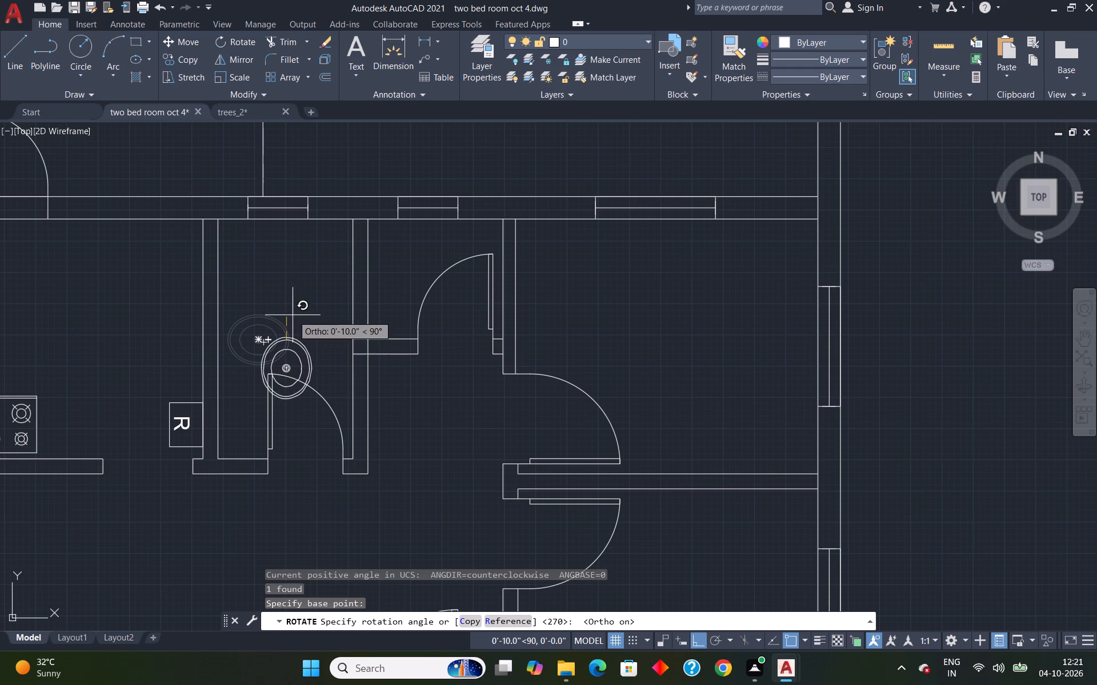
click(293, 301)
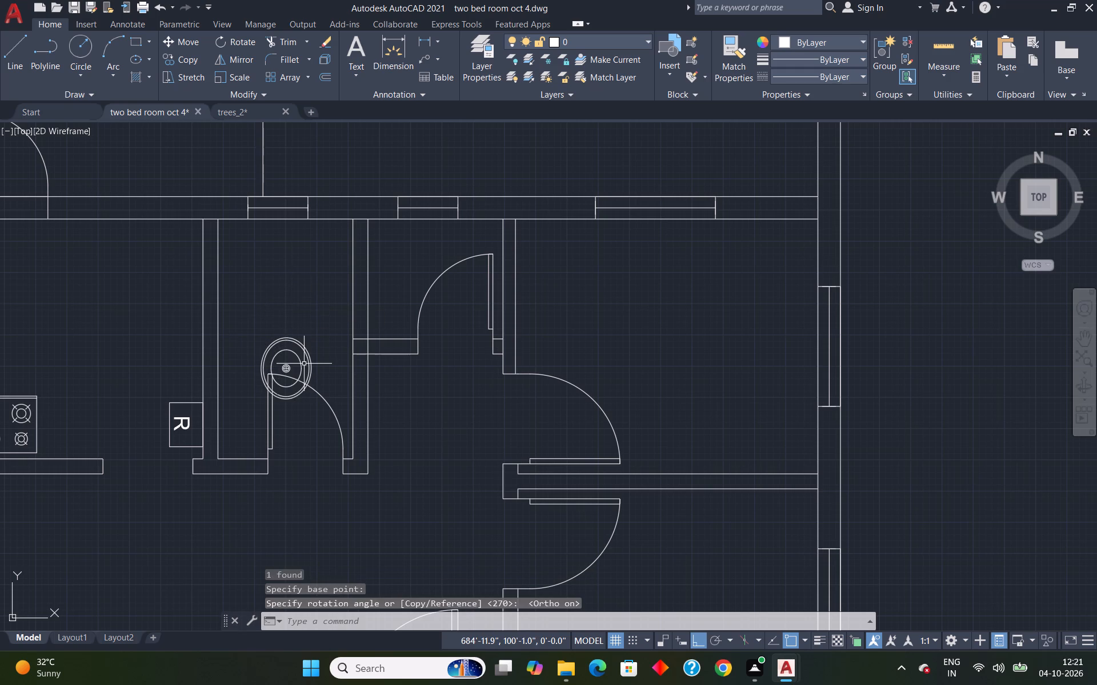
Move the oval sink with Ortho off against the west wall of the small bathroom, clear of the door swing.
click(314, 369)
click(310, 367)
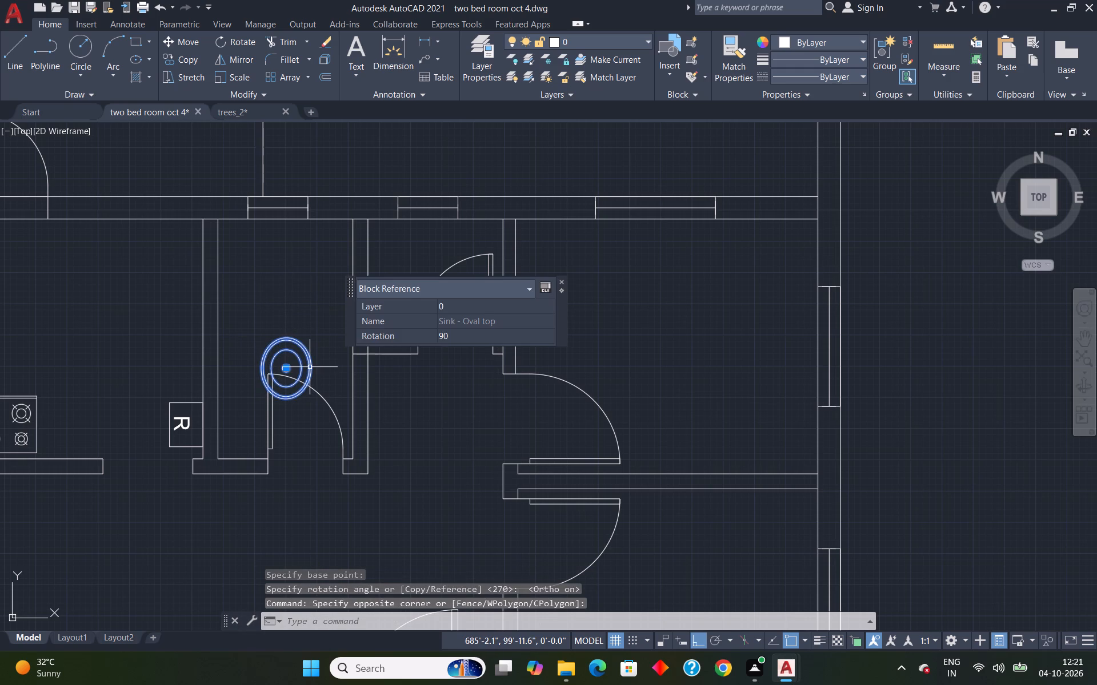
key(m)
key(Return)
click(310, 367)
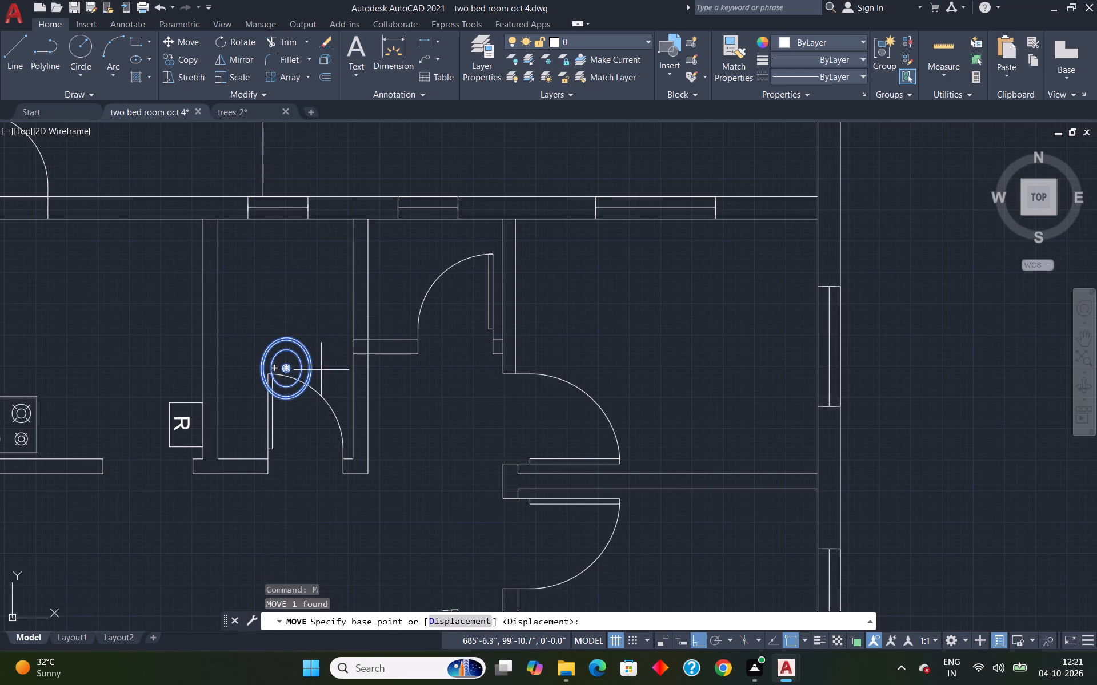
click(313, 366)
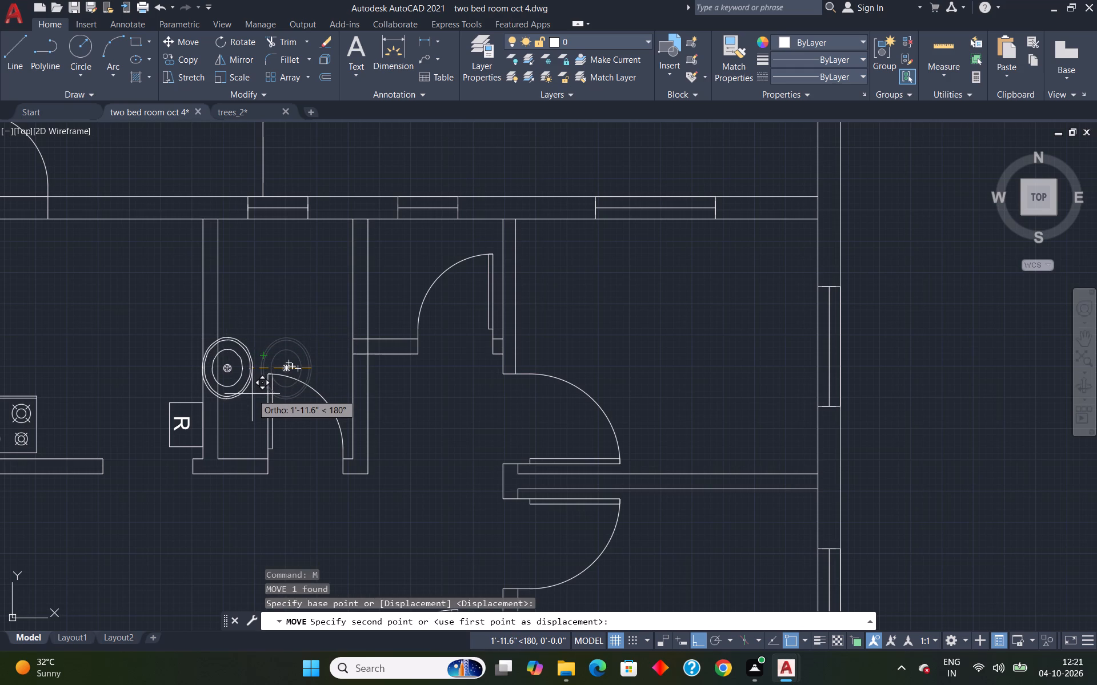
key(F8)
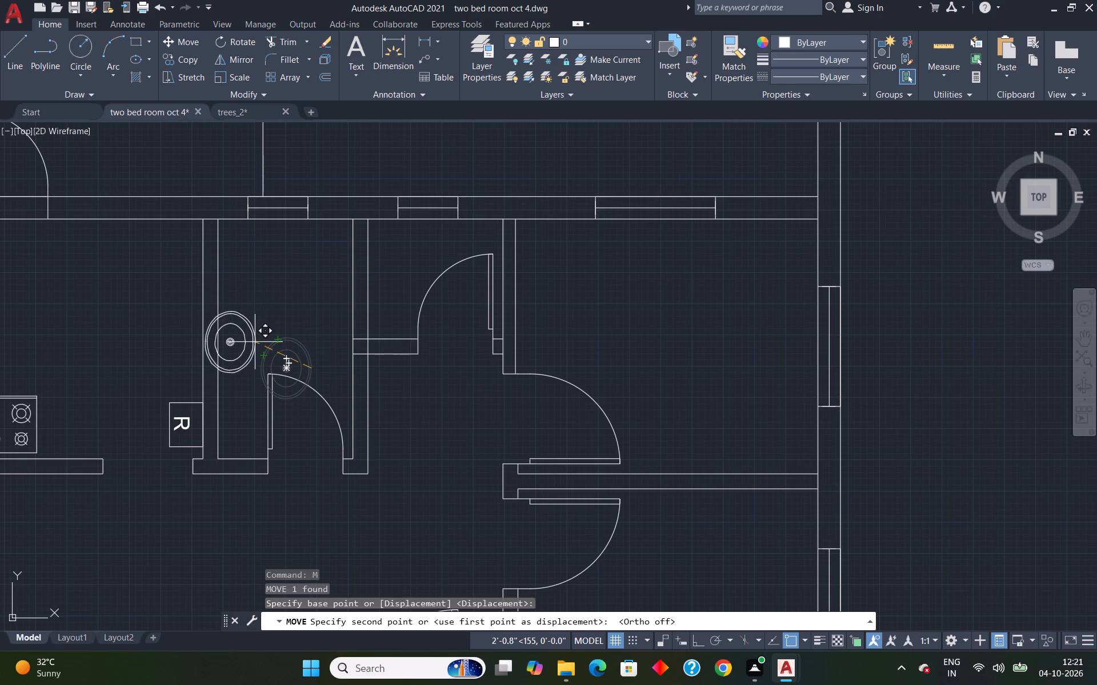
click(267, 346)
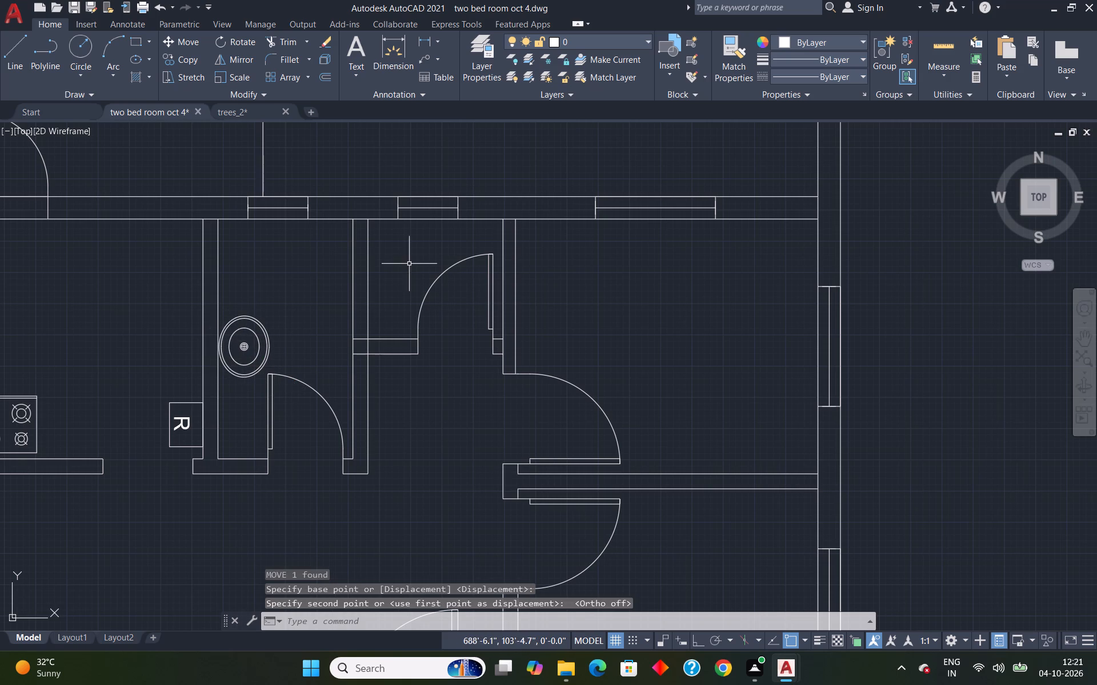
key(Escape)
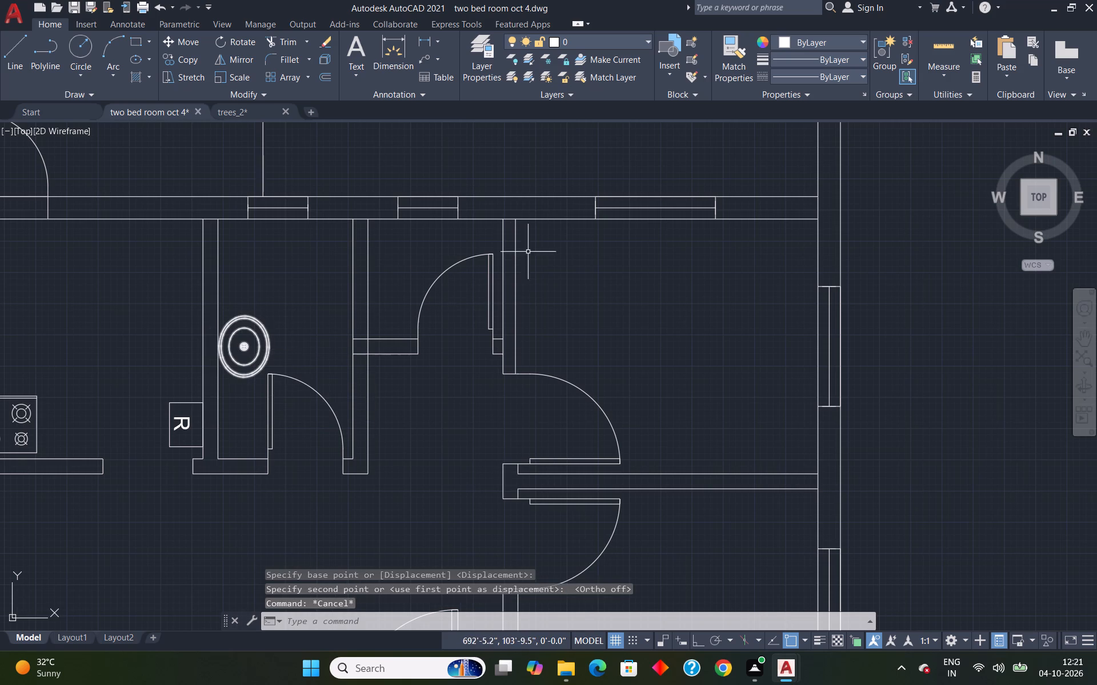
Delete the original oval sink lying in the empty space east of the floor plan.
scroll(528, 252, down, 4)
scroll(681, 282, down, 2)
scroll(845, 323, up, 2)
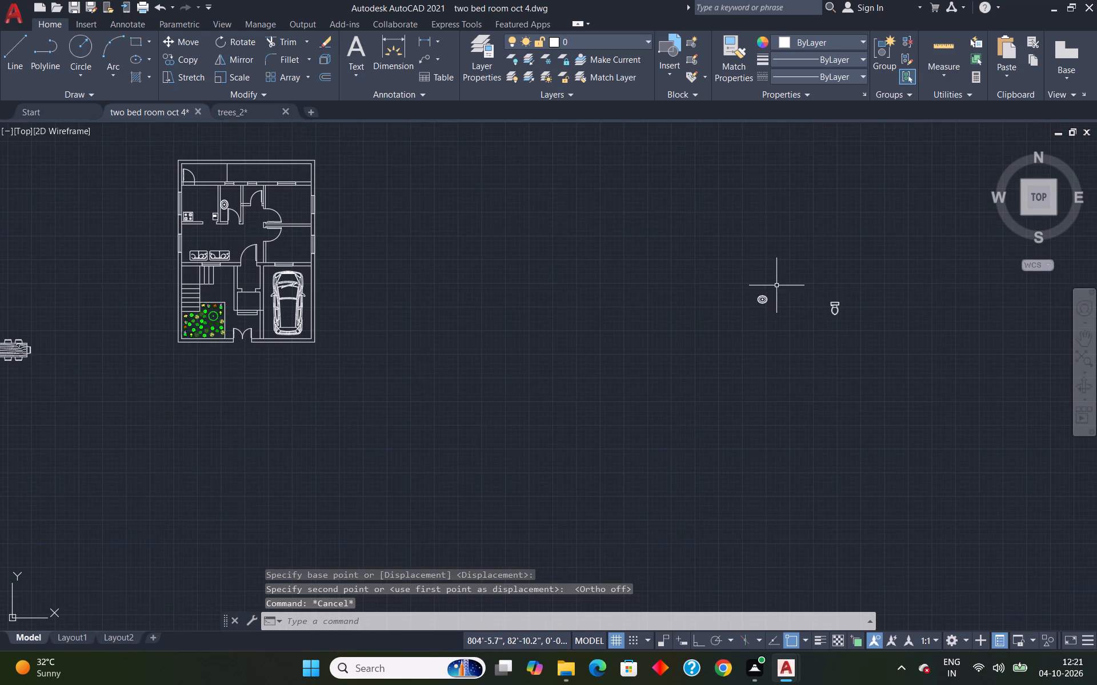
click(766, 279)
click(743, 331)
key(Delete)
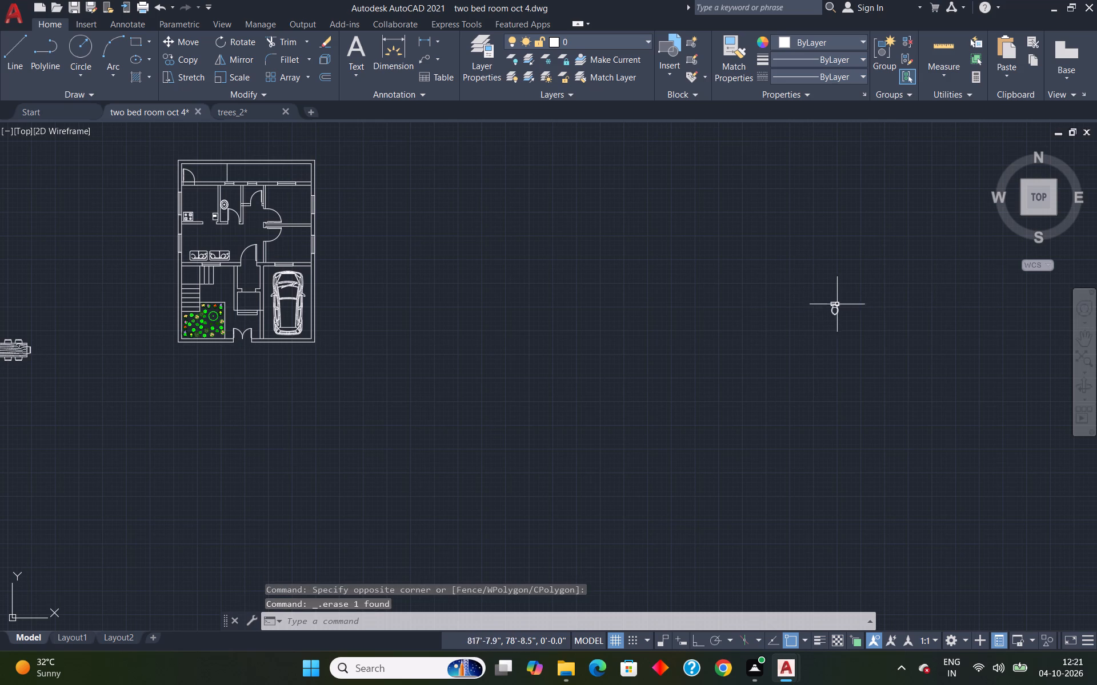
Copy the toilet by its tank into both small bathrooms, with each tank against the north wall near the window.
click(839, 304)
text(CO)
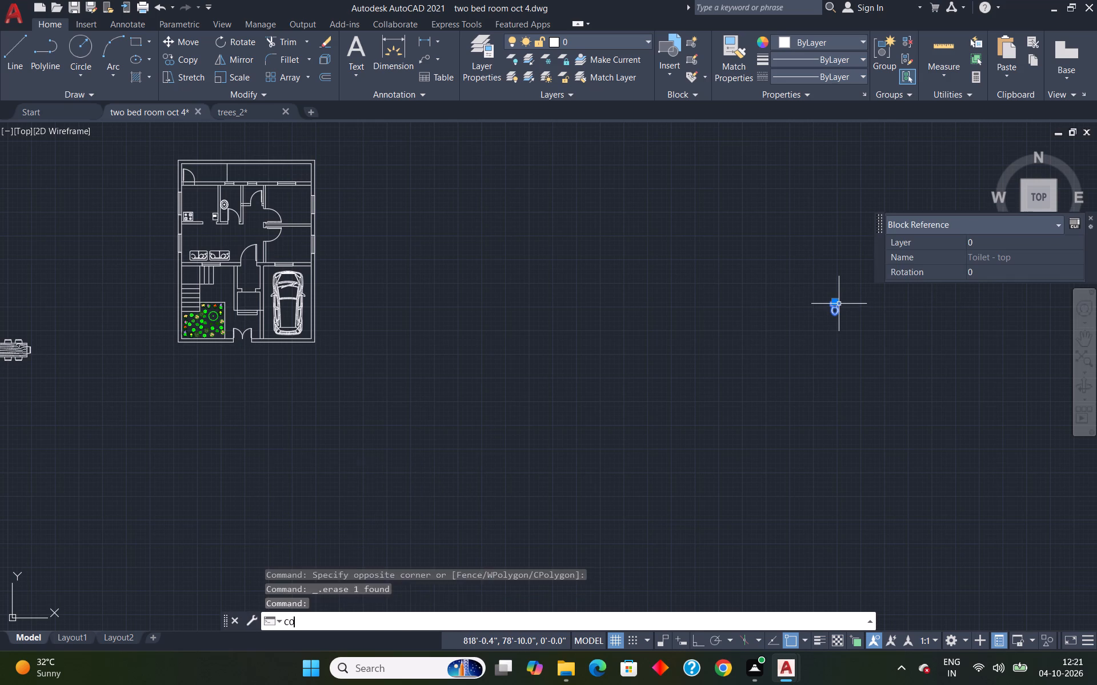
key(Return)
scroll(825, 300, up, 4)
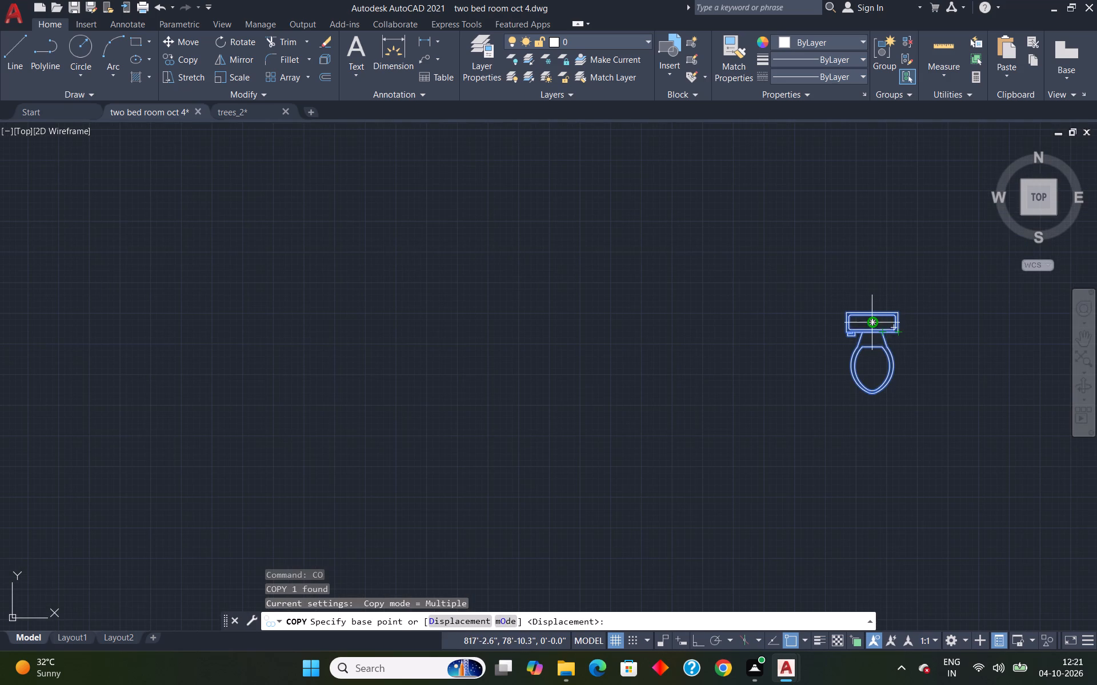
click(870, 315)
scroll(668, 273, down, 5)
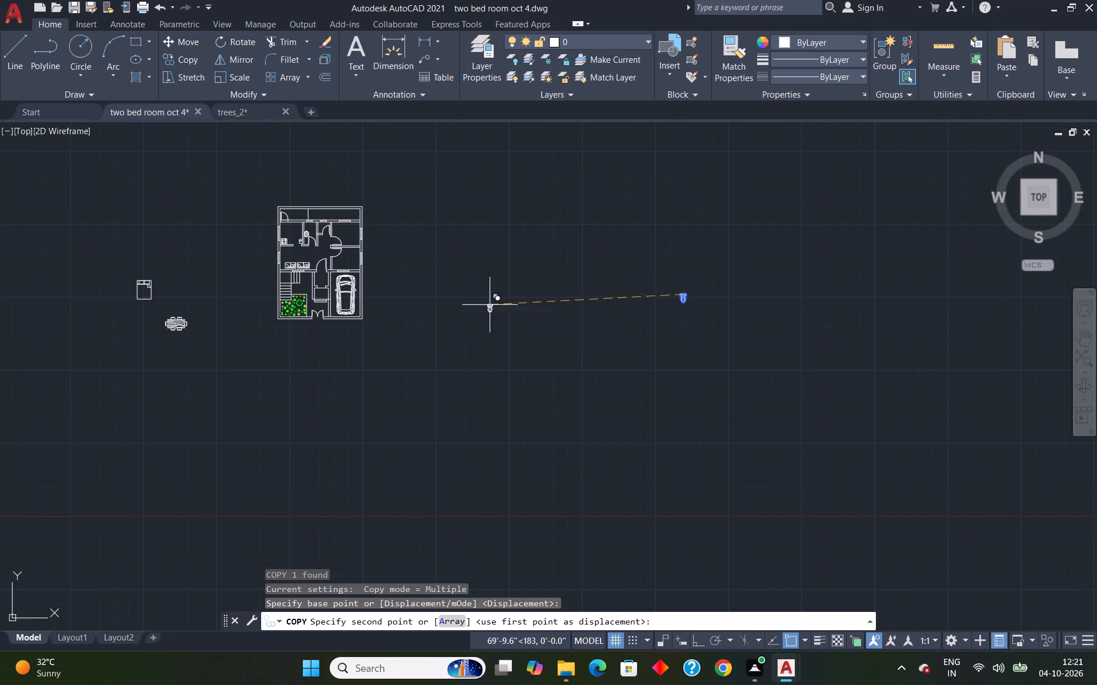
scroll(303, 227, up, 5)
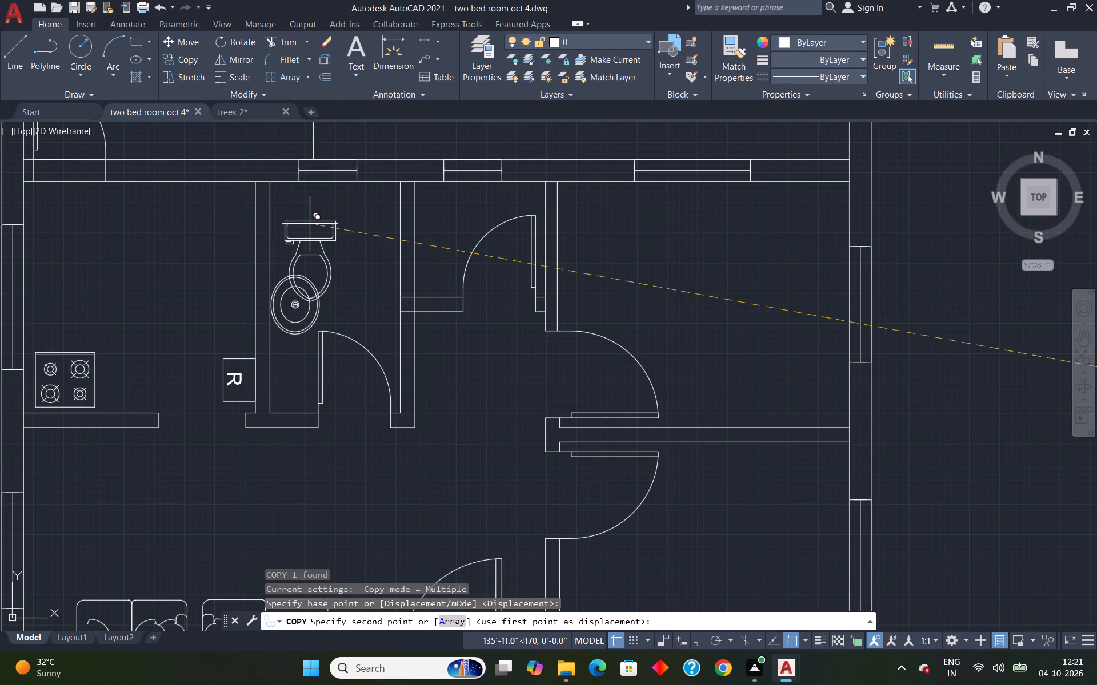
scroll(326, 195, up, 2)
click(332, 171)
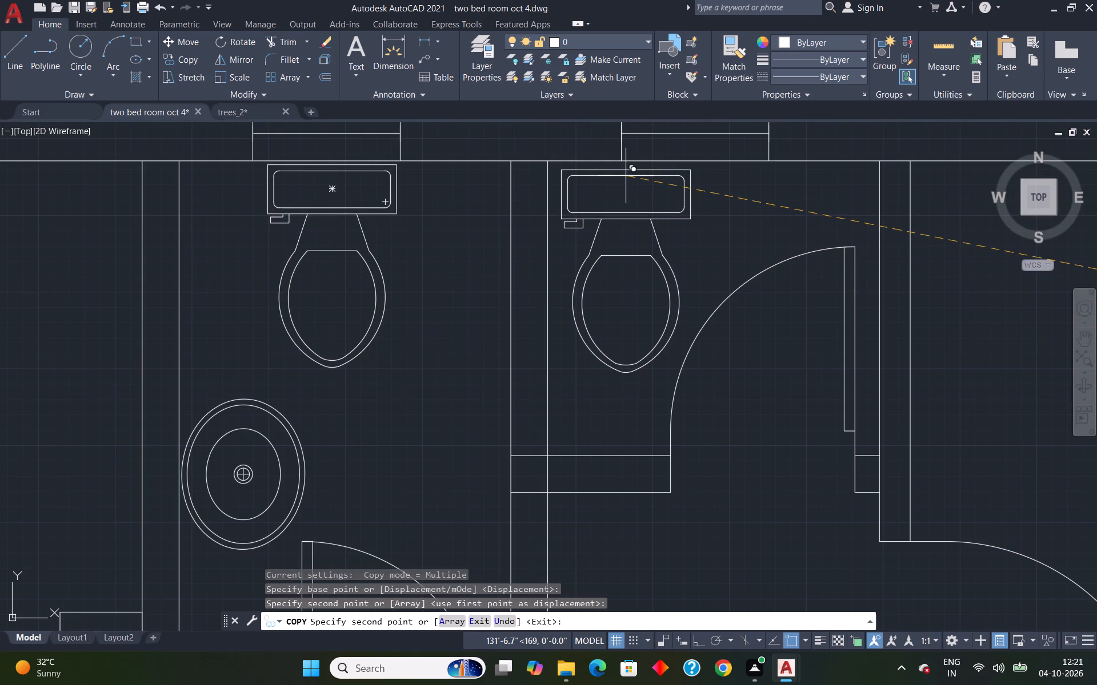
click(626, 171)
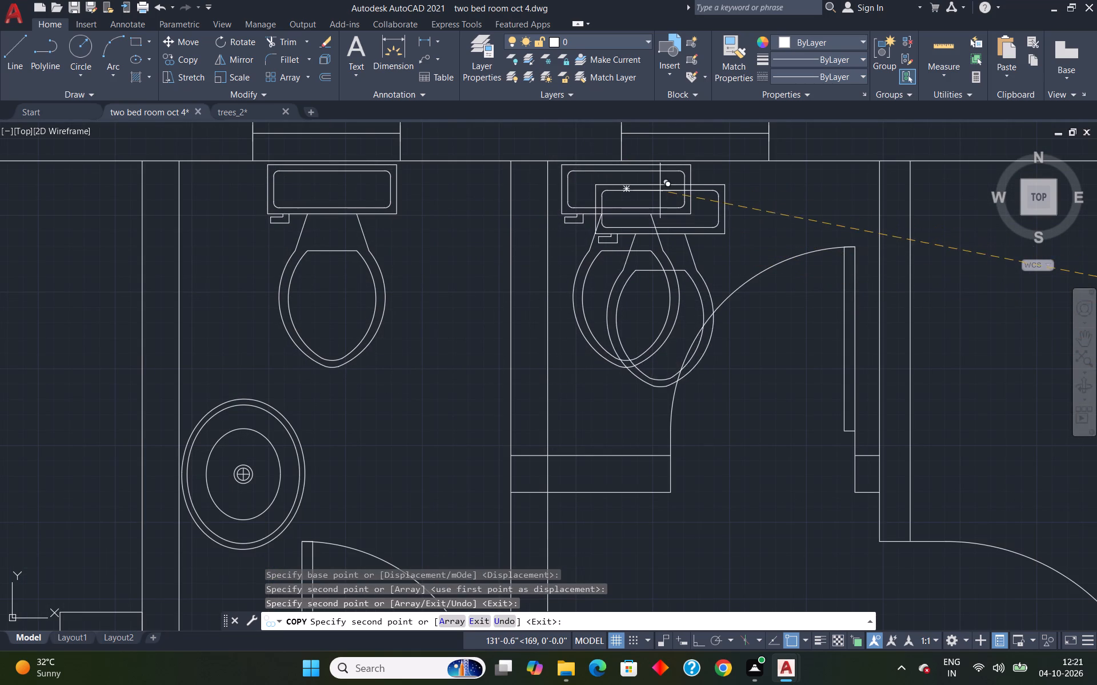
key(Escape)
Delete the original toilet block left in the empty space east of the floor plan.
scroll(645, 190, down, 5)
scroll(884, 276, up, 1)
scroll(883, 276, down, 5)
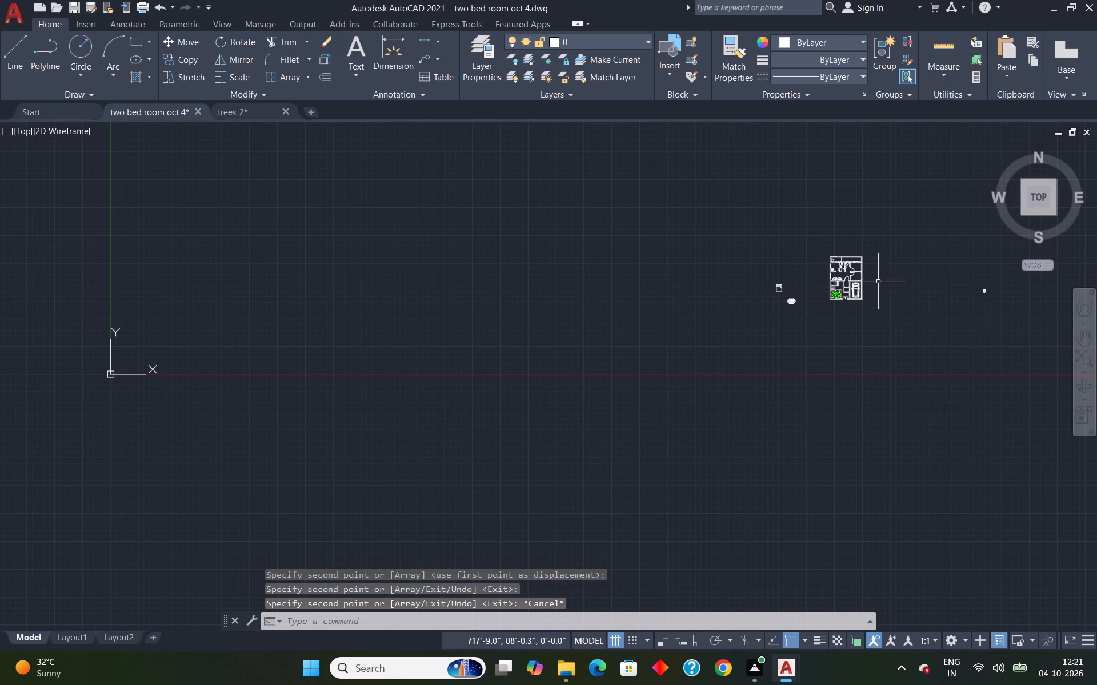
click(1015, 271)
click(961, 313)
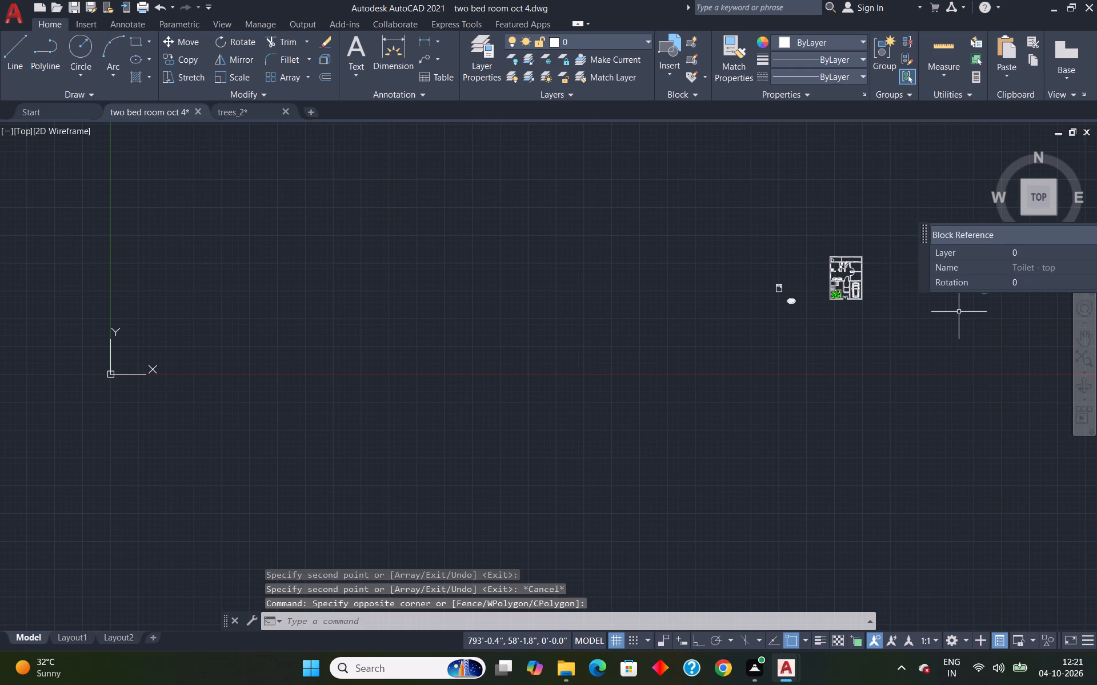
key(Delete)
Rotate the Bed - Queen block to 270 degrees about its northeast corner with Ortho on, so its headboard faces east.
scroll(775, 295, up, 5)
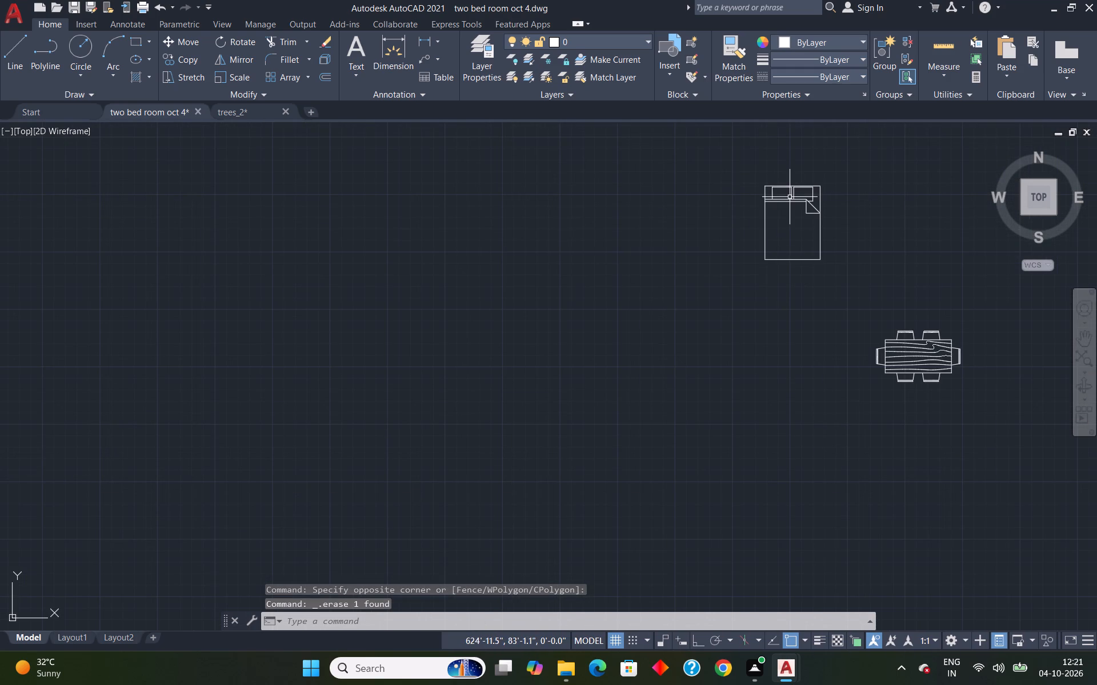
click(790, 197)
text(RO)
key(Return)
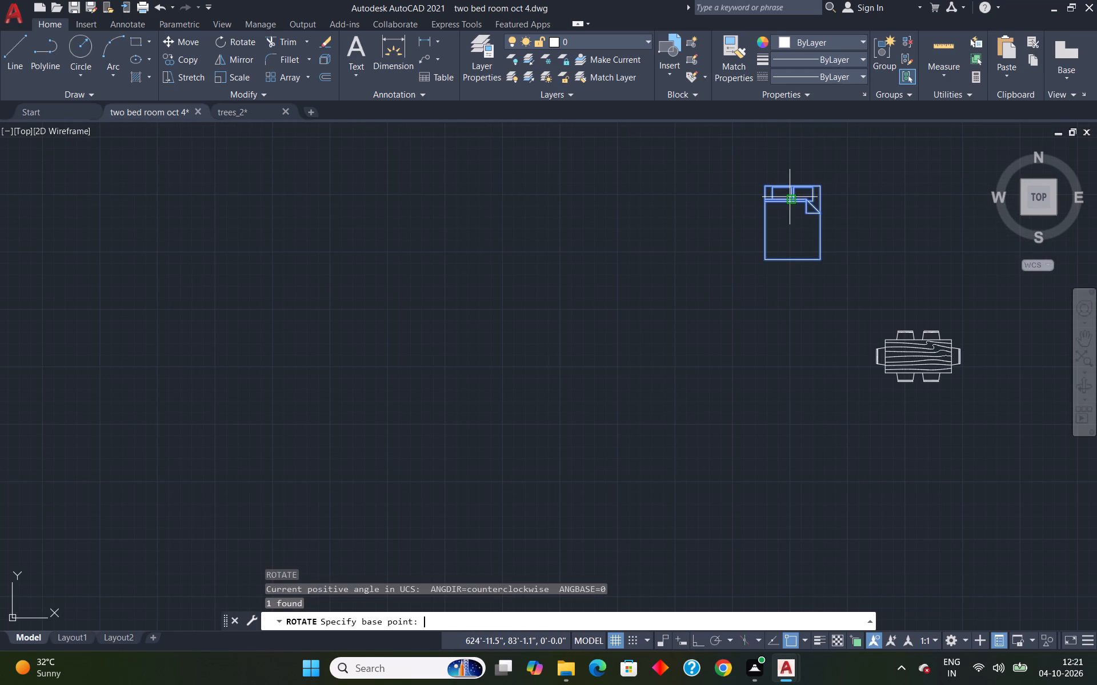
click(819, 180)
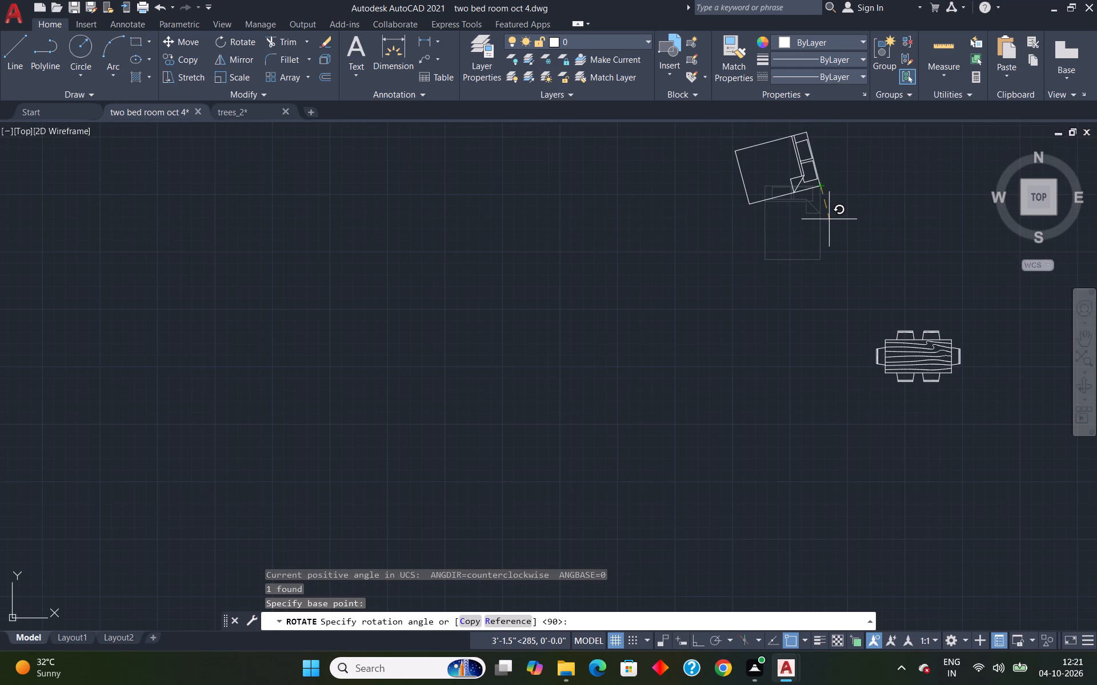
key(F8)
click(829, 219)
Move the queen bed by its southeast corner, with Ortho off, to the empty space just west of the floor plan.
click(821, 183)
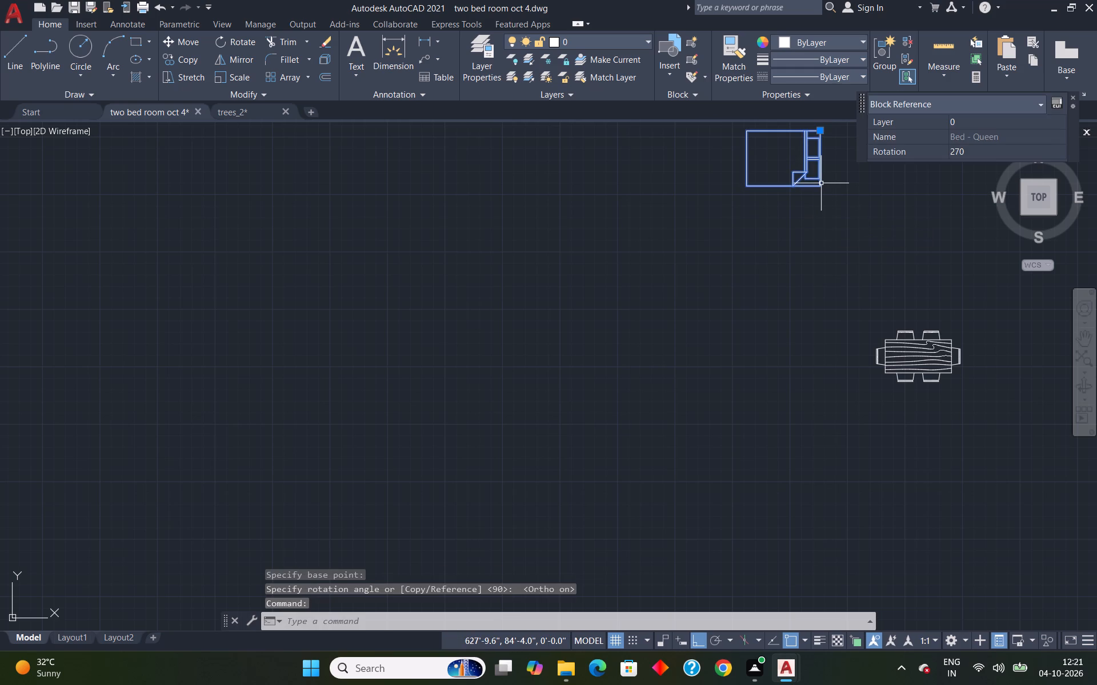
key(m)
key(Return)
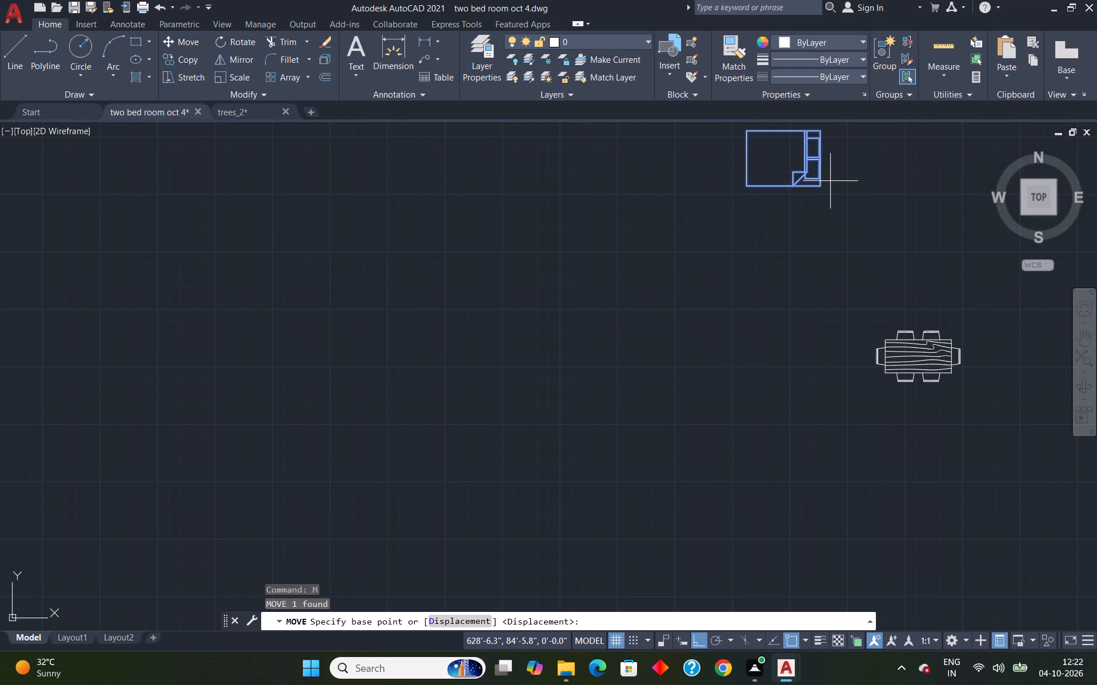
click(823, 186)
scroll(819, 192, down, 5)
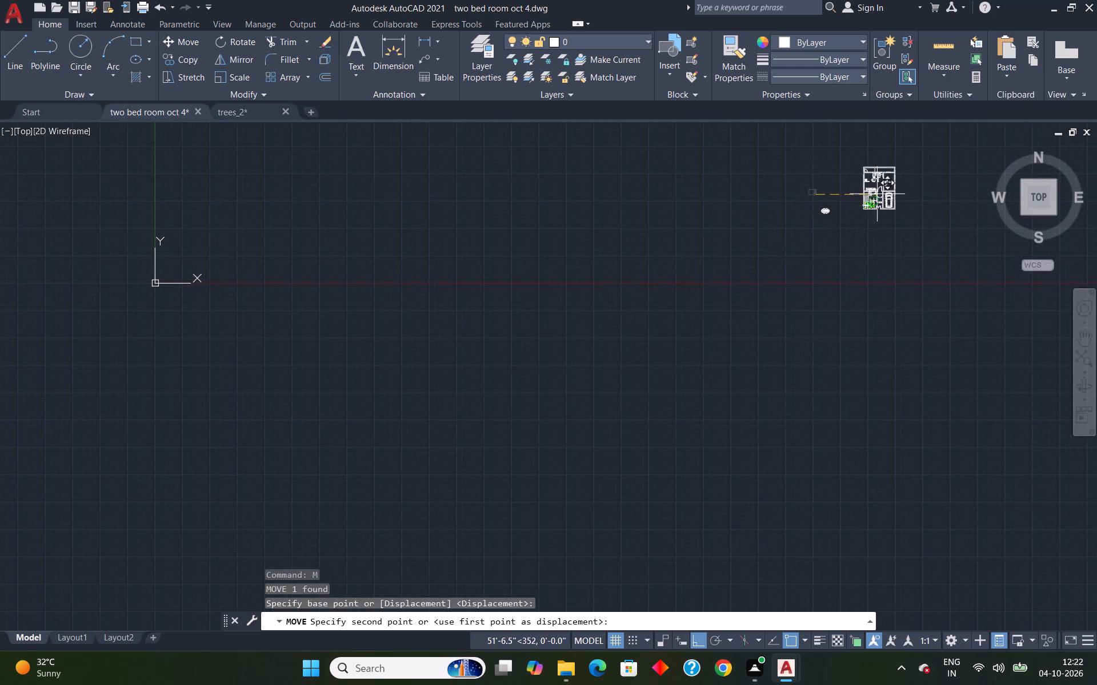
scroll(883, 182, up, 4)
scroll(931, 153, down, 4)
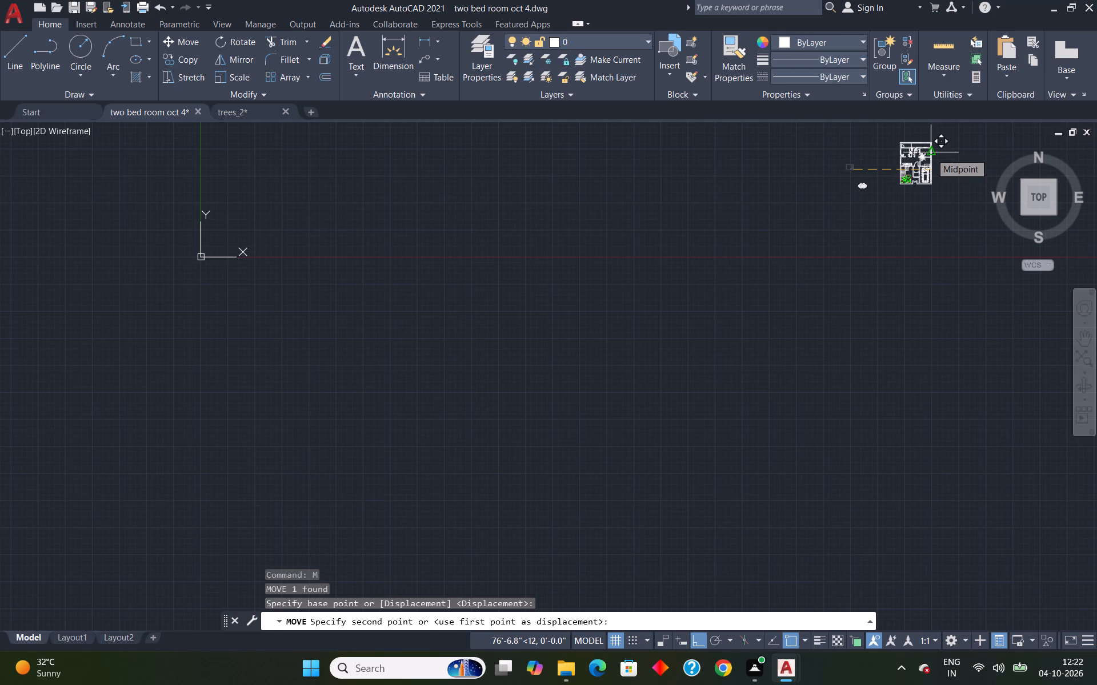
scroll(924, 150, up, 5)
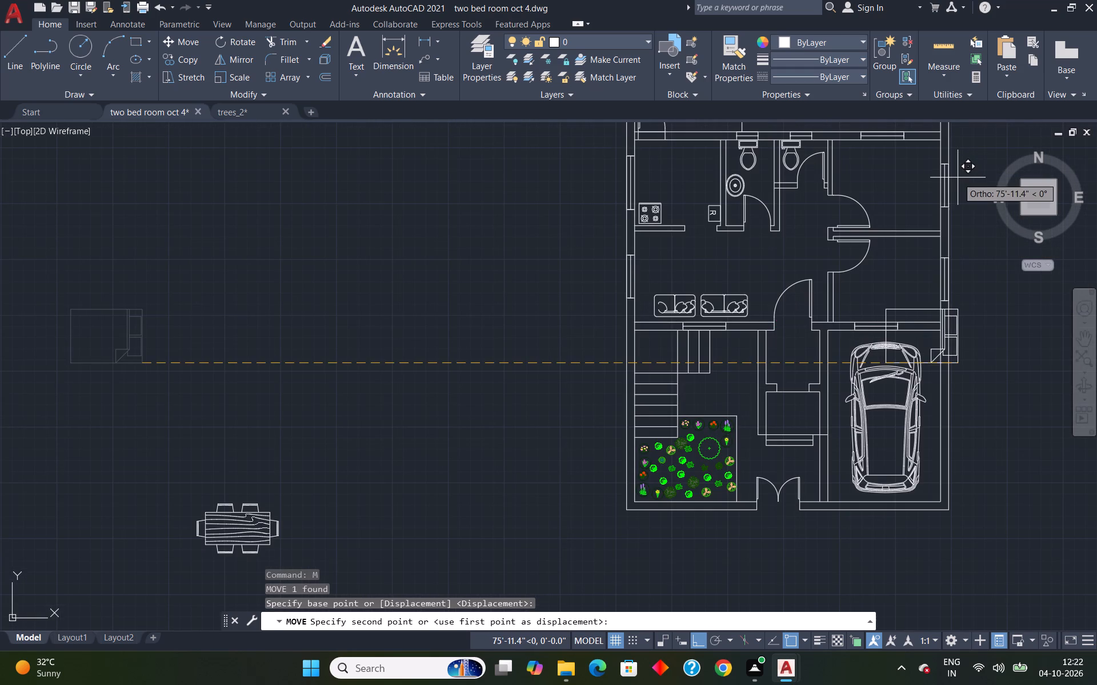
key(F8)
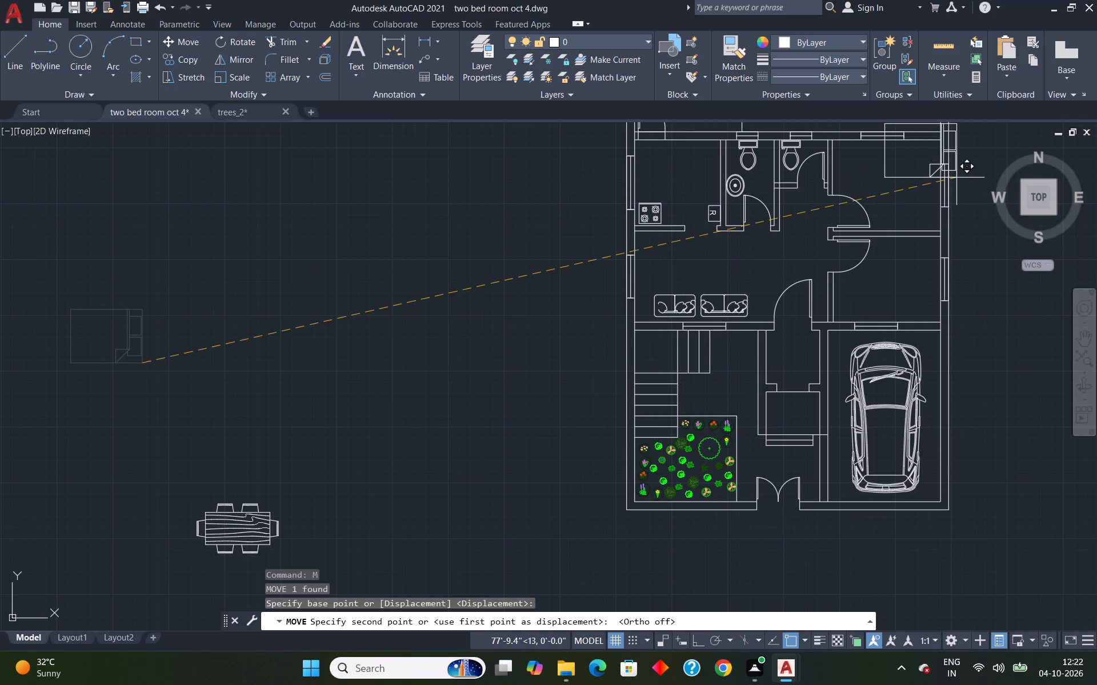
scroll(932, 212, up, 2)
scroll(932, 212, down, 3)
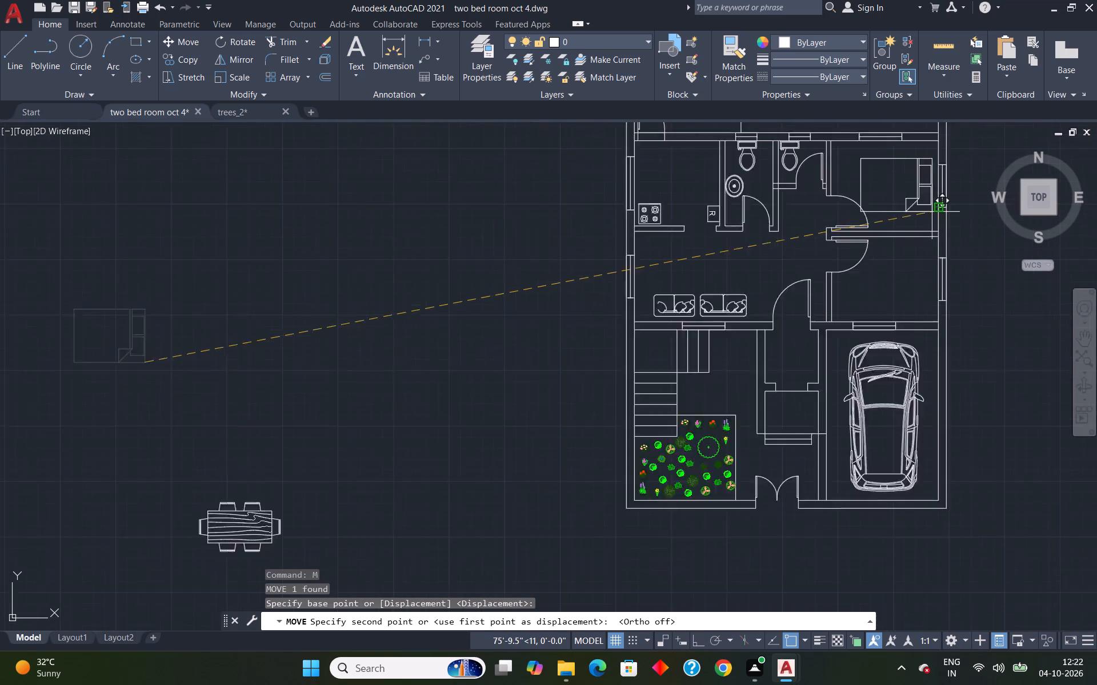
scroll(932, 212, up, 2)
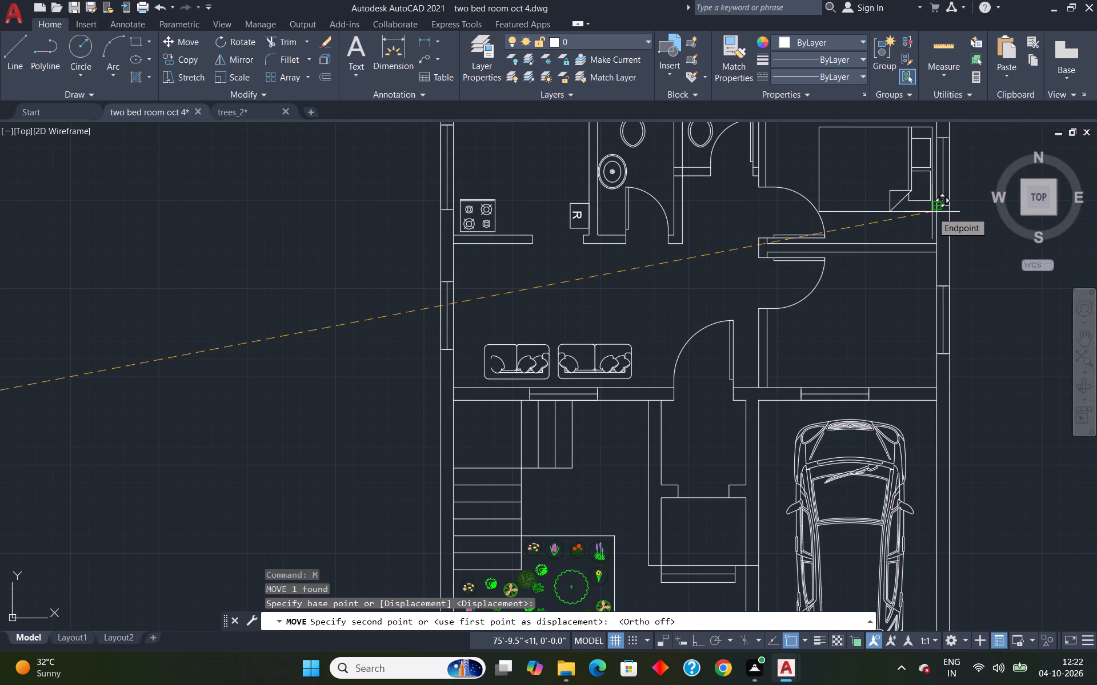
scroll(924, 200, down, 4)
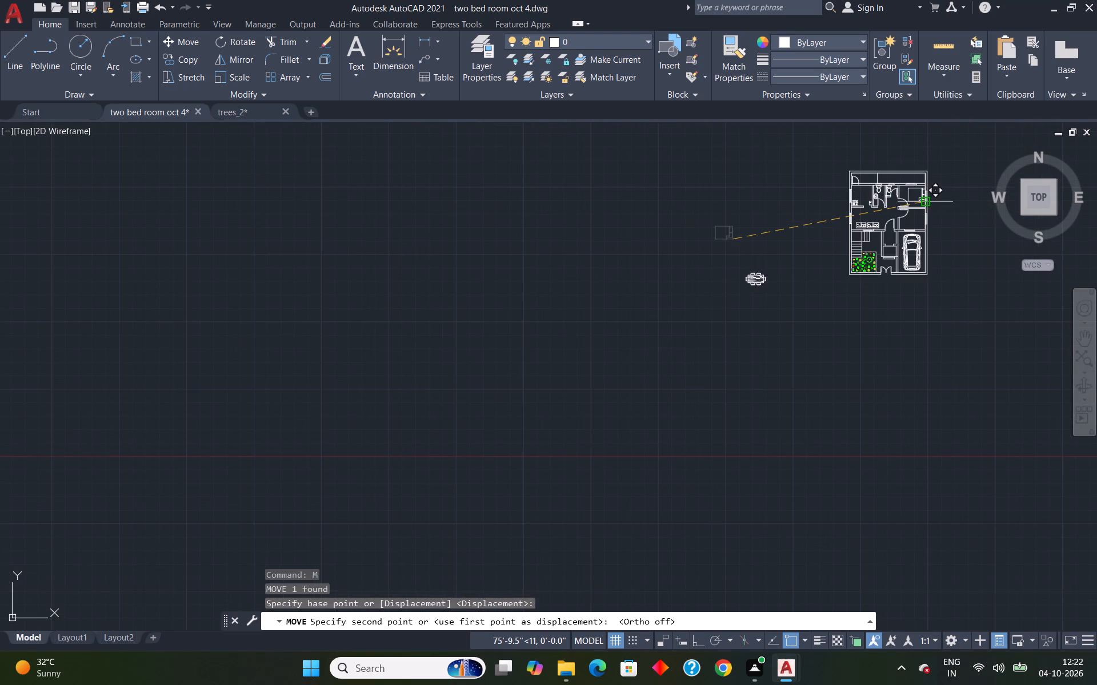
scroll(915, 196, up, 3)
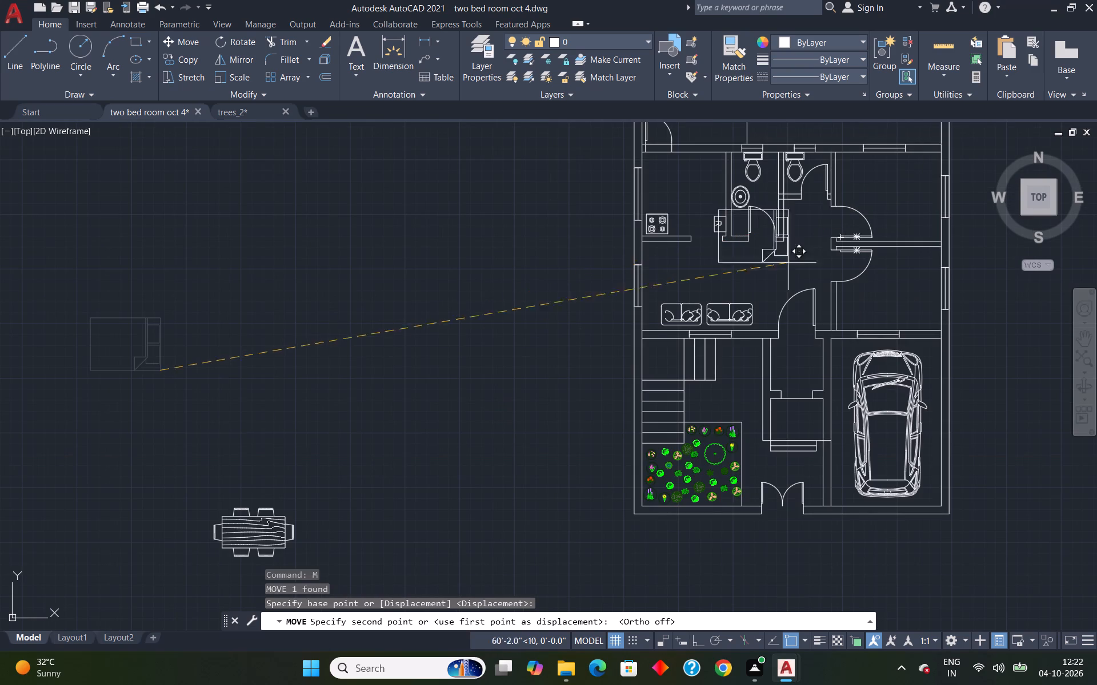
click(532, 329)
Scale the queen bed down by eye about a point on its headboard edge.
click(533, 318)
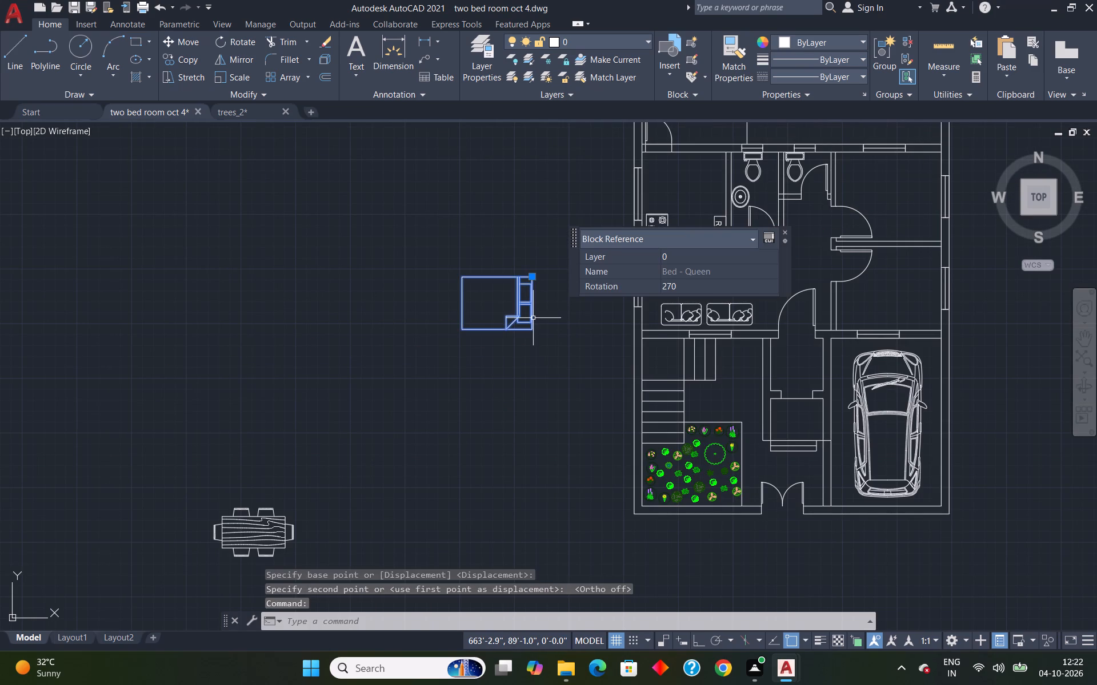
text(SC)
key(Return)
click(533, 318)
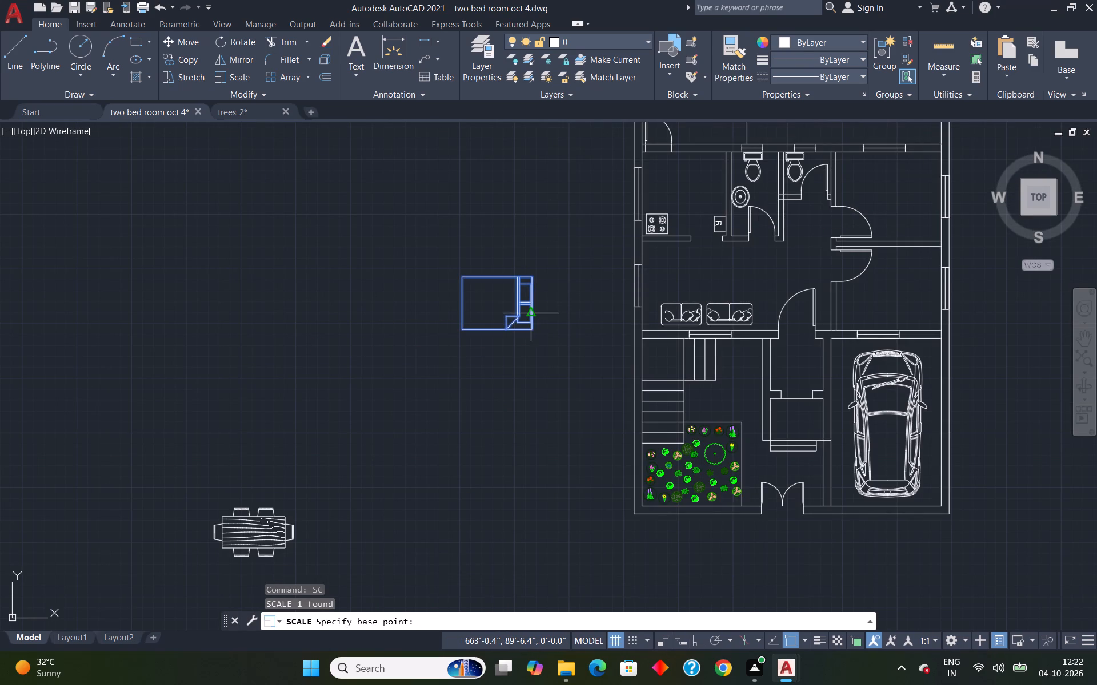
click(534, 313)
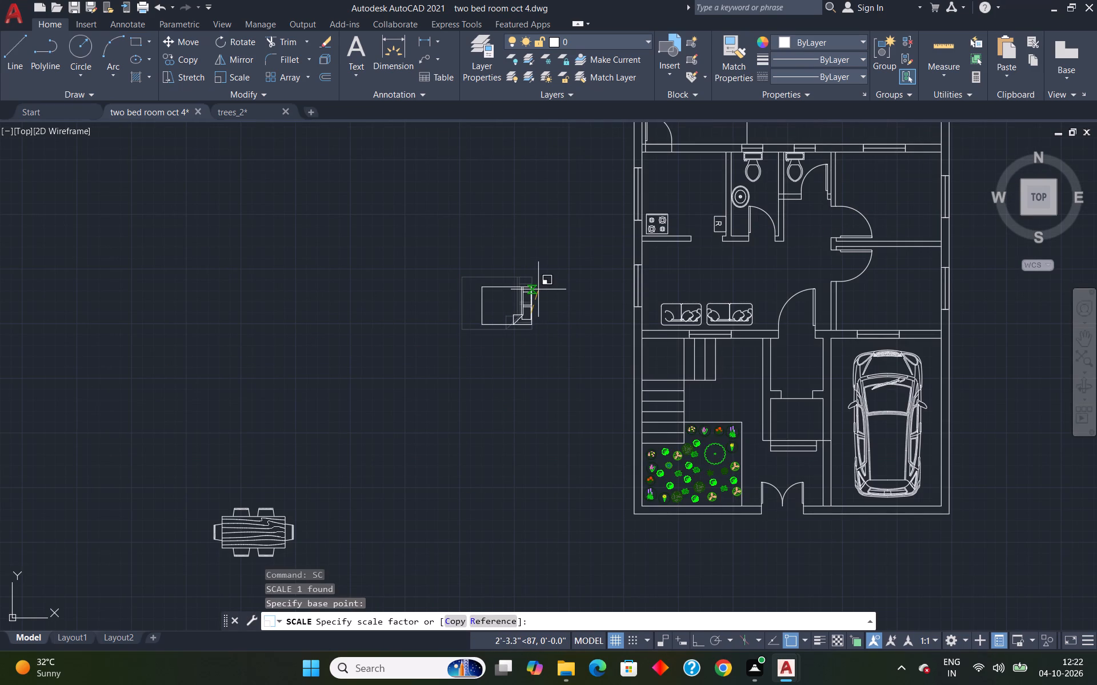
click(538, 289)
Move the queen bed by its southeast corner into the northeast bedroom, with its headboard against the east wall.
click(533, 308)
key(m)
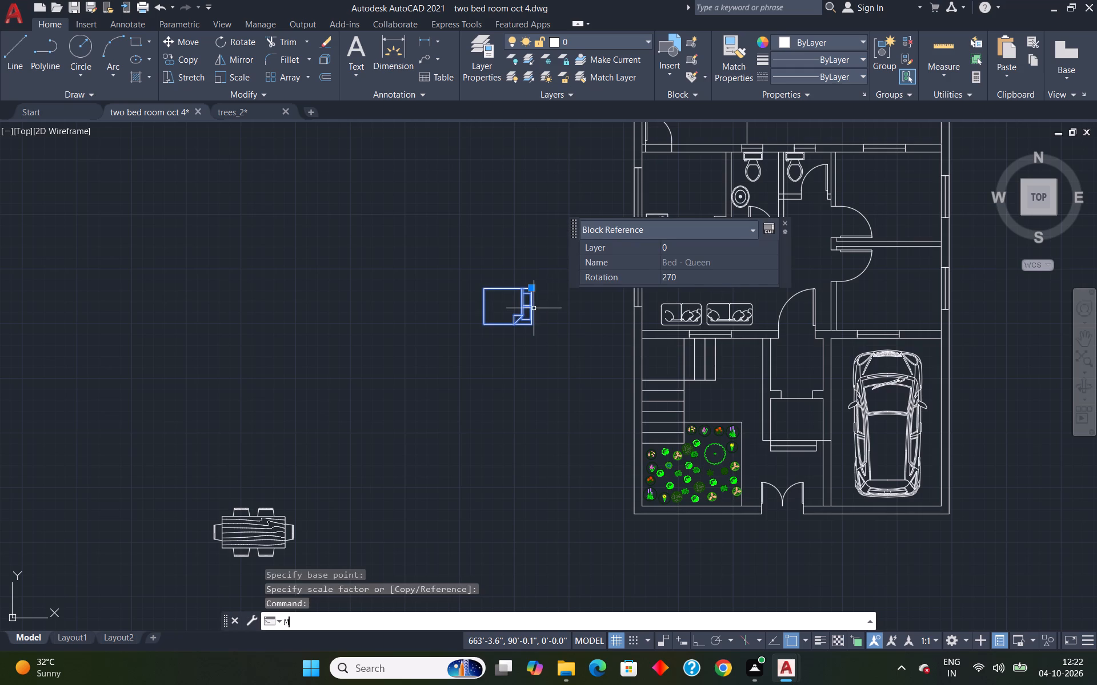
key(Return)
scroll(574, 323, up, 1)
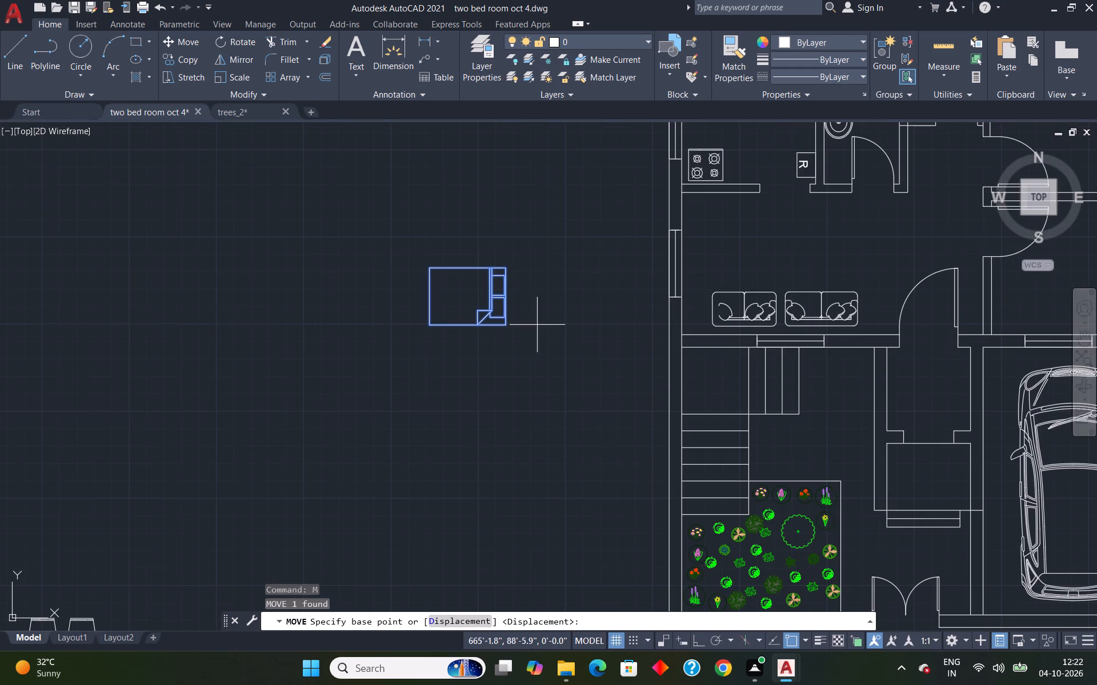
click(507, 326)
scroll(525, 320, down, 6)
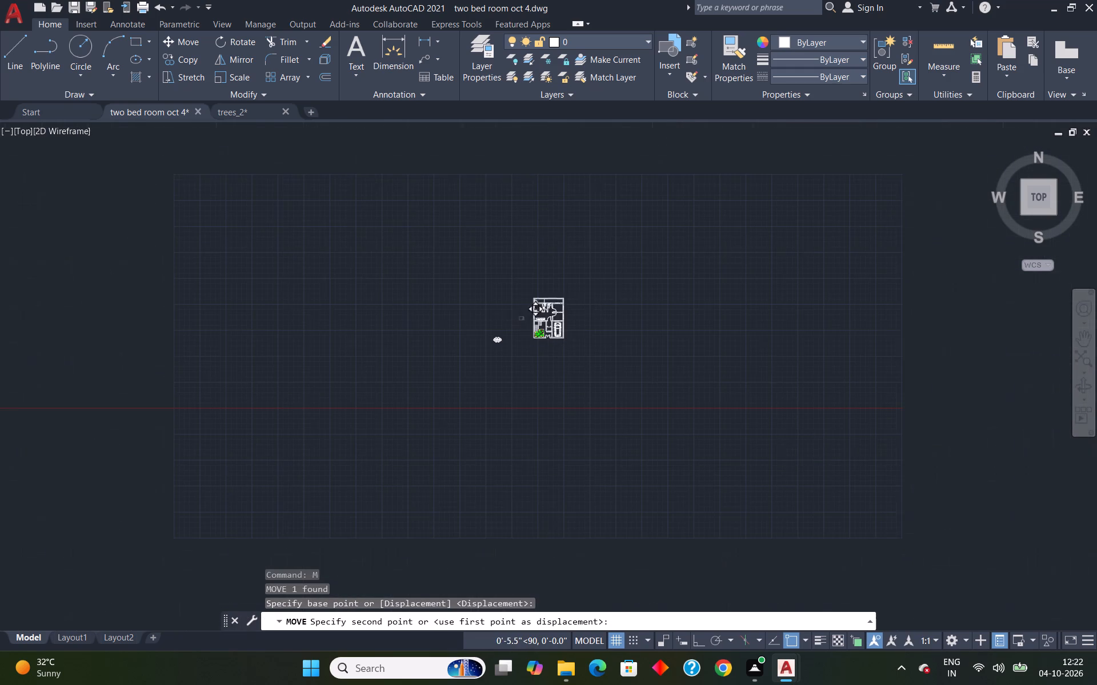
scroll(551, 312, up, 6)
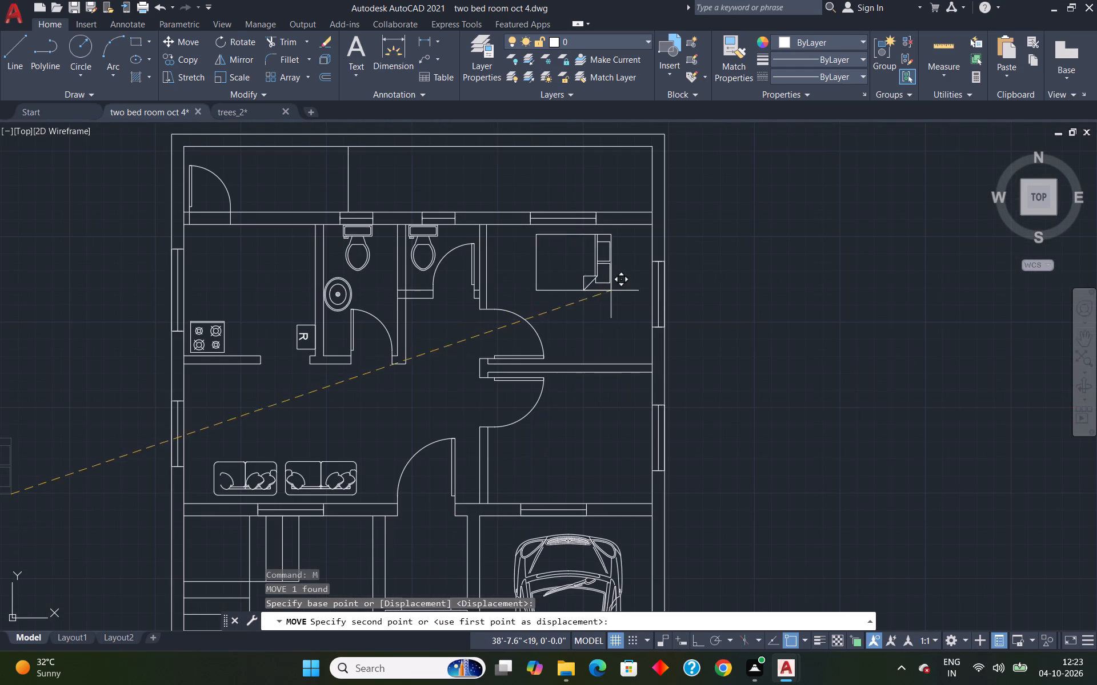
click(648, 316)
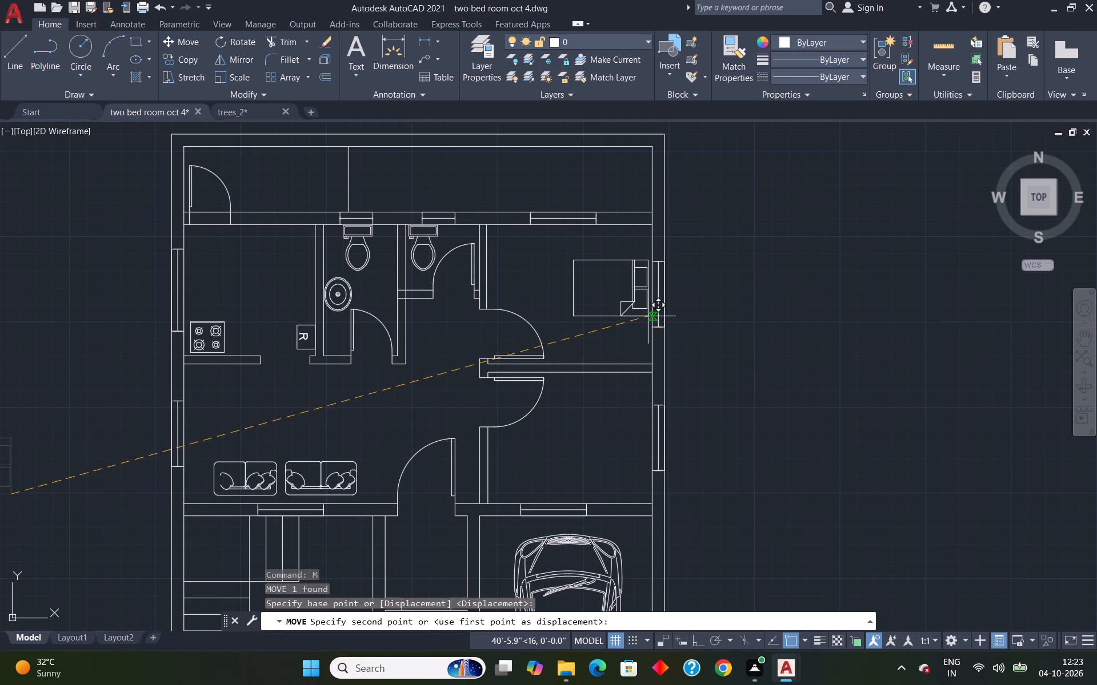
Copy the queen bed straight south by its southeast corner, with Ortho on, into the second bedroom against the east wall.
click(606, 315)
key(c)
key(o)
key(Return)
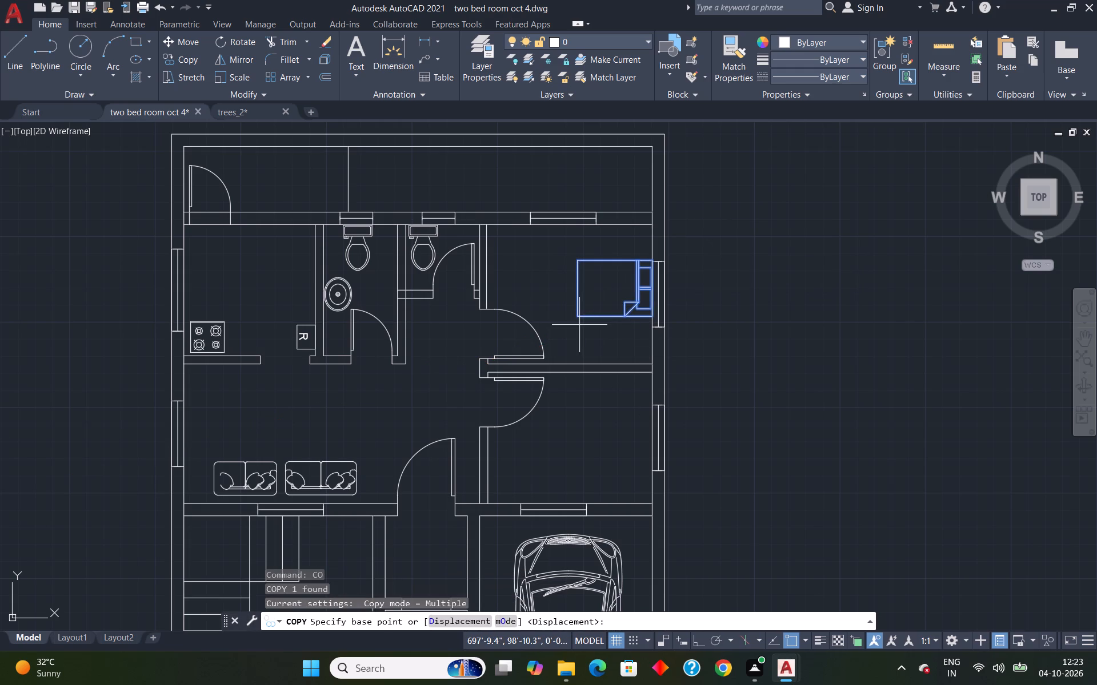
click(652, 321)
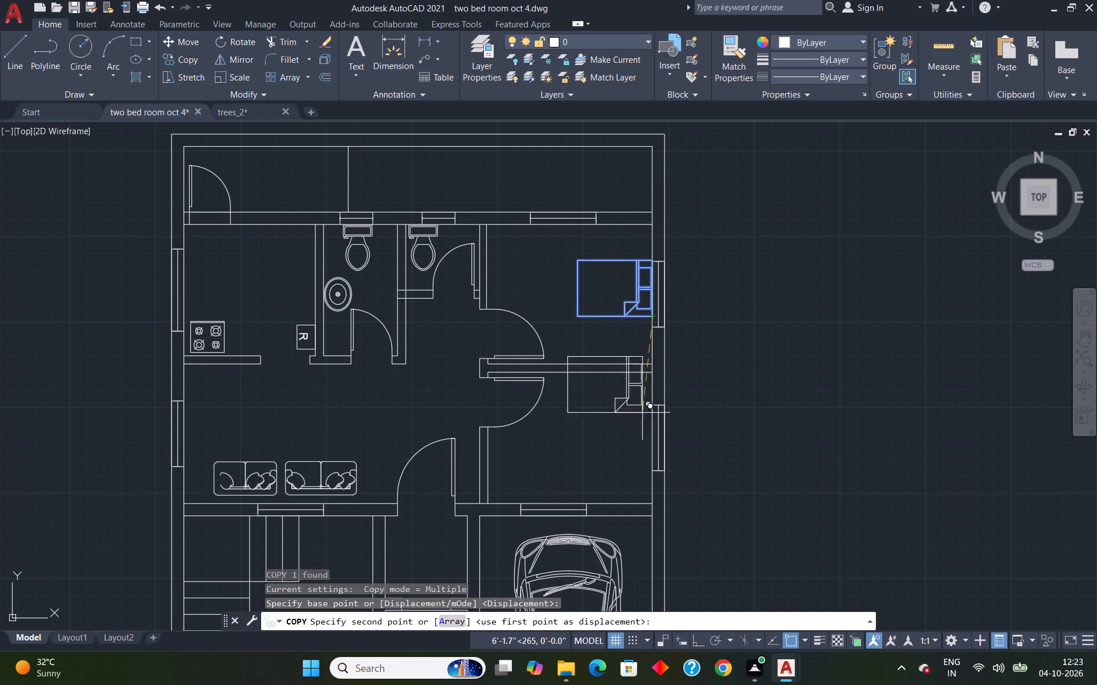
key(F8)
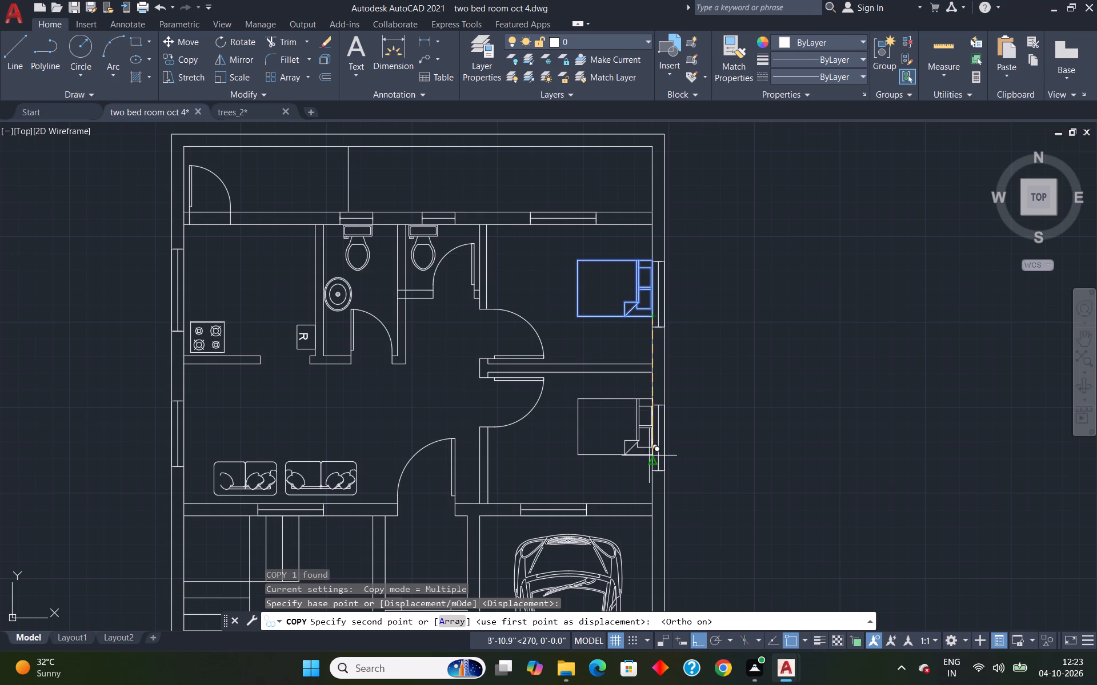
click(651, 477)
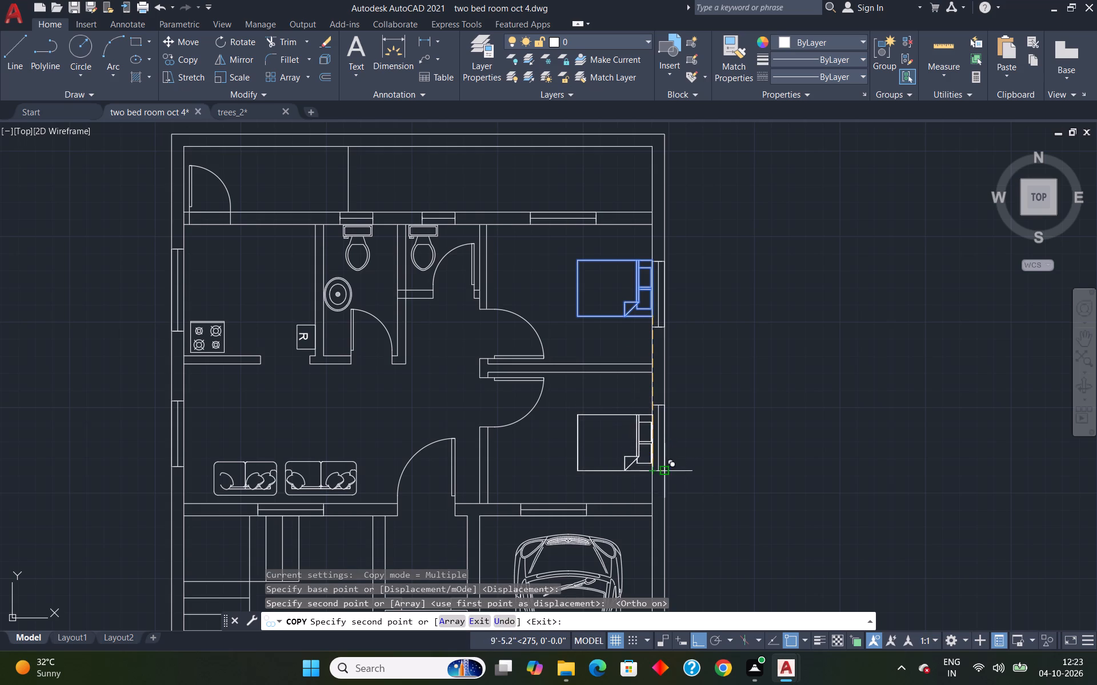
key(Escape)
Move the dining set from outside the floor plan, with Ortho off, into the living area just north of the two sofas.
scroll(680, 423, down, 4)
scroll(699, 476, up, 2)
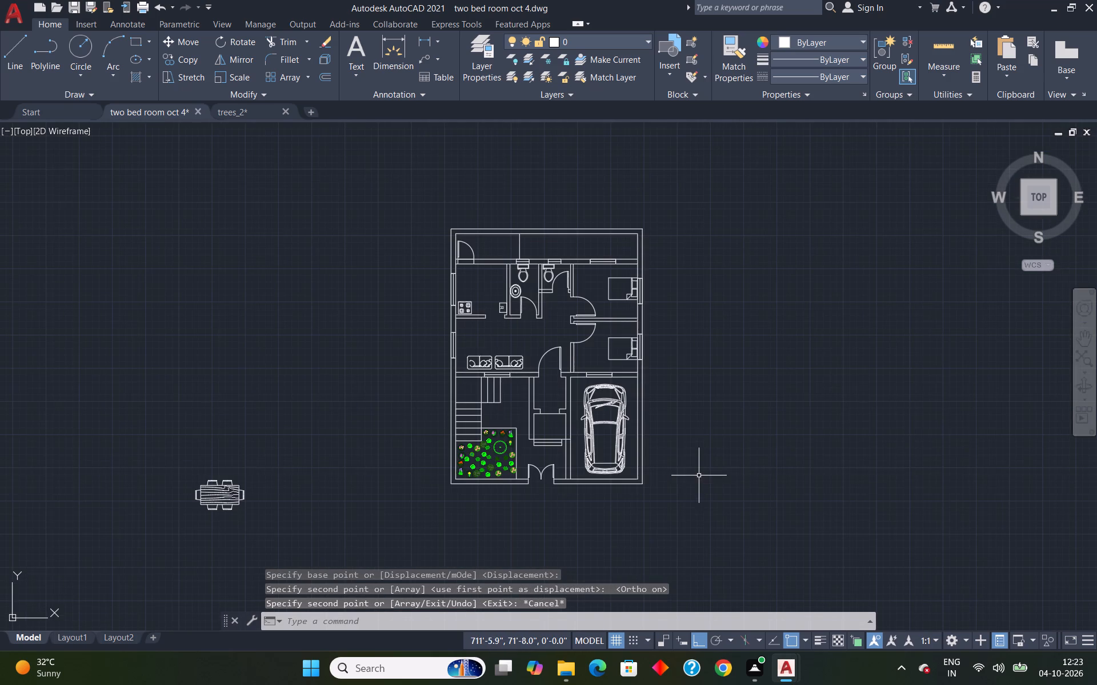
click(210, 488)
key(m)
key(Return)
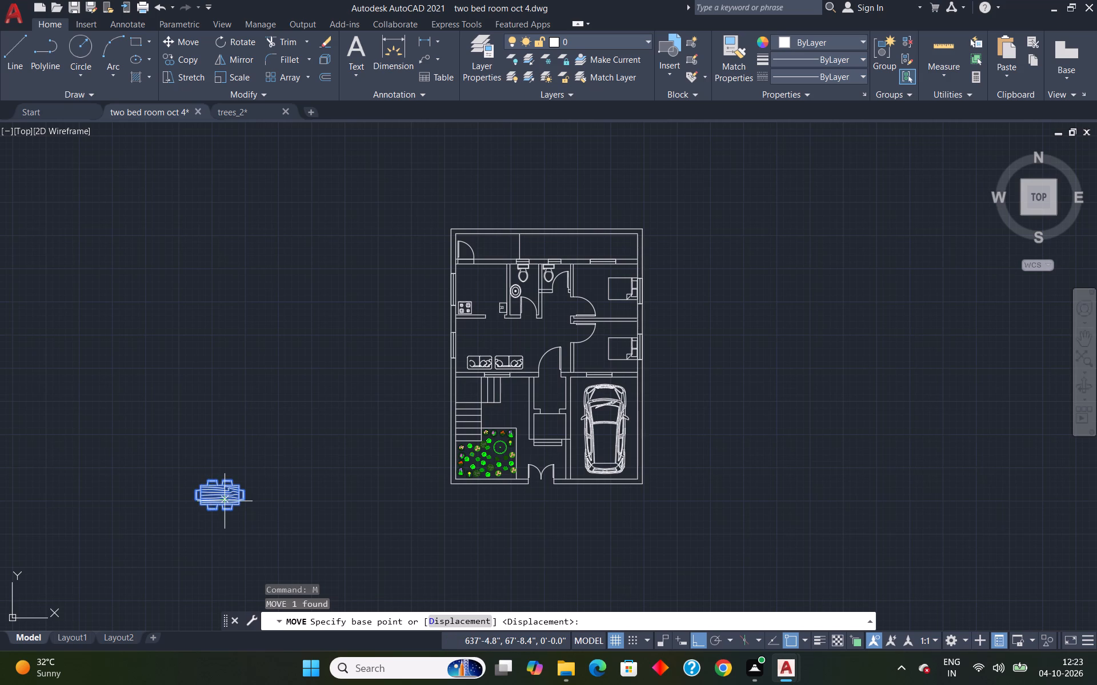
click(214, 495)
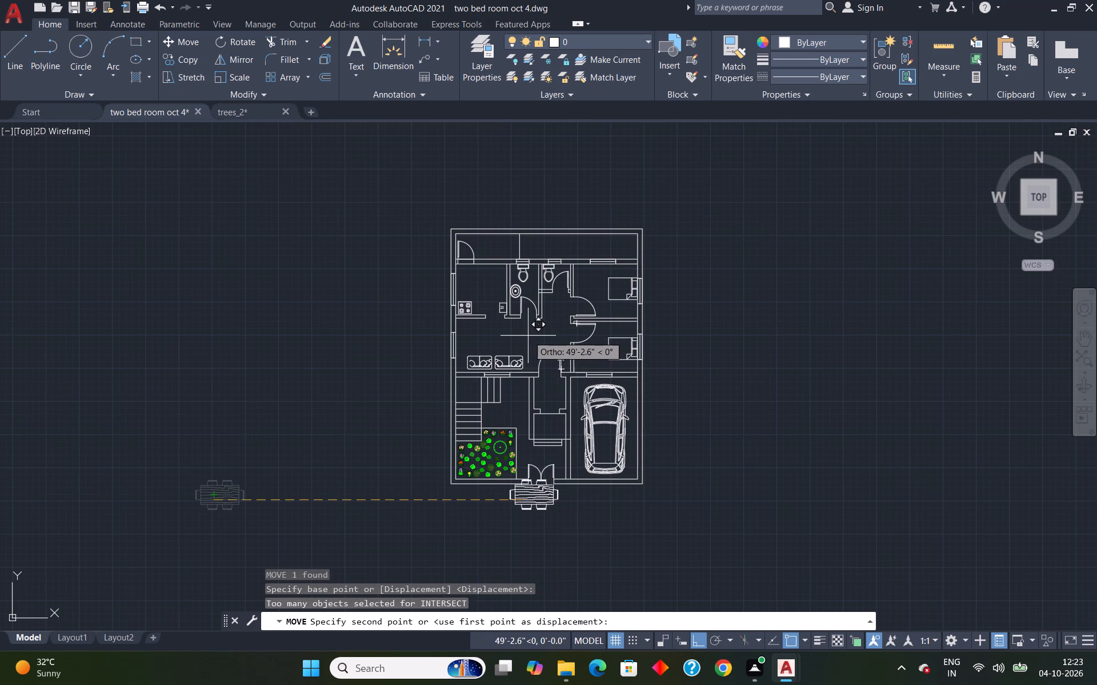
key(F8)
scroll(497, 340, up, 1)
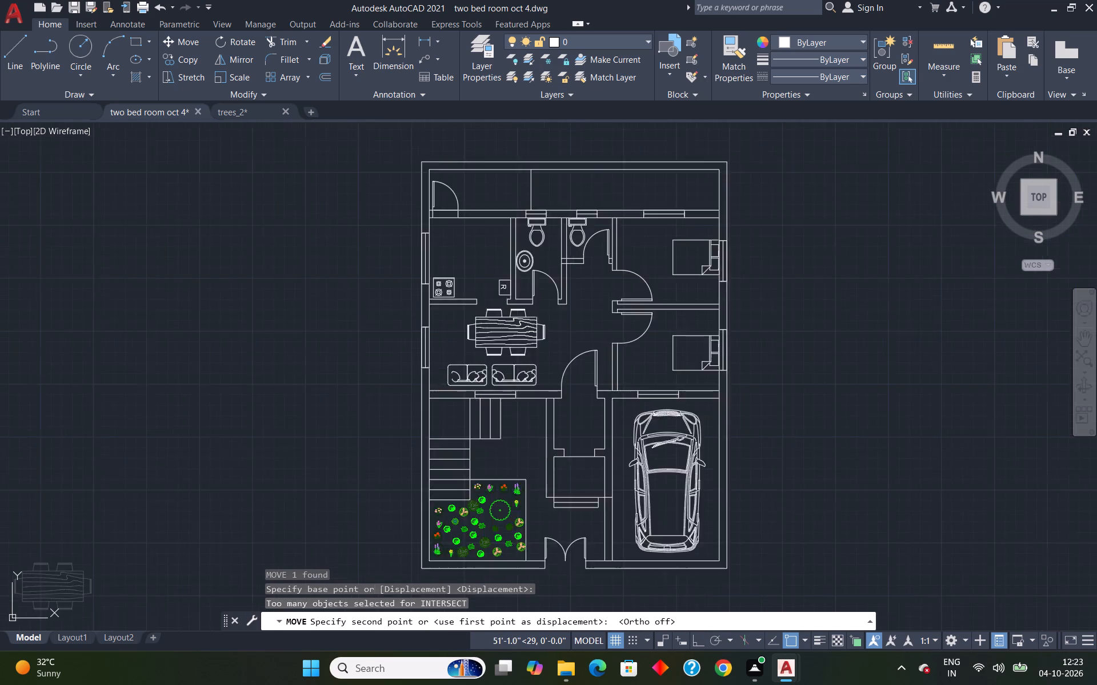
scroll(497, 340, up, 2)
click(497, 340)
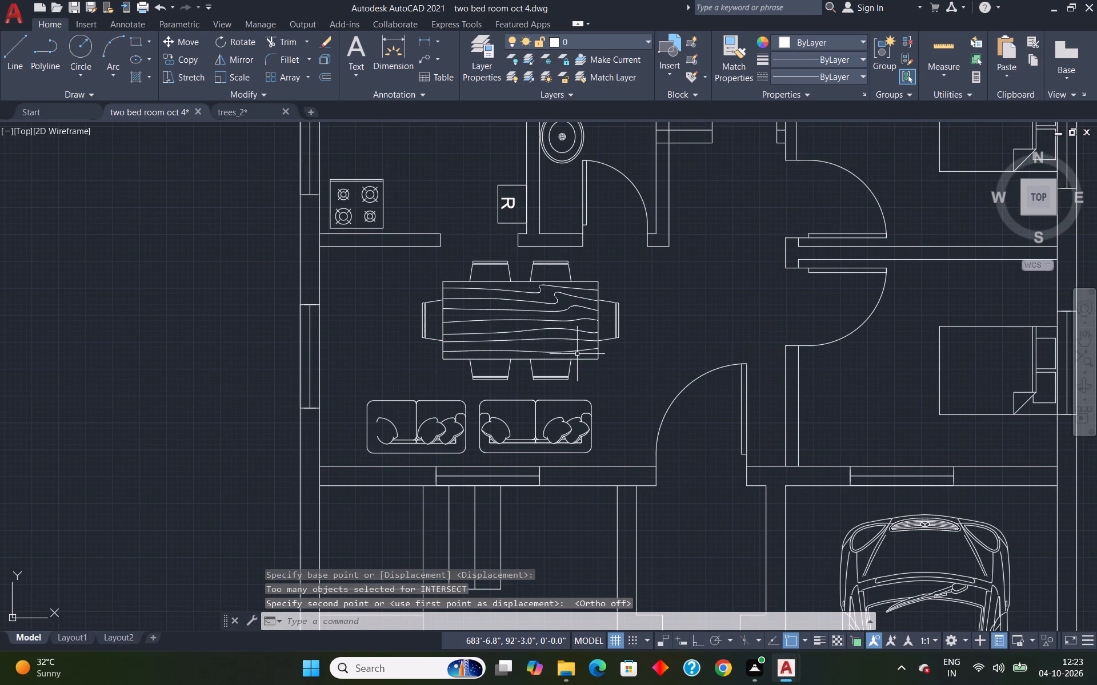
Scale the dining set down by eye about a point on the table's south edge.
click(580, 357)
text(SC)
key(Return)
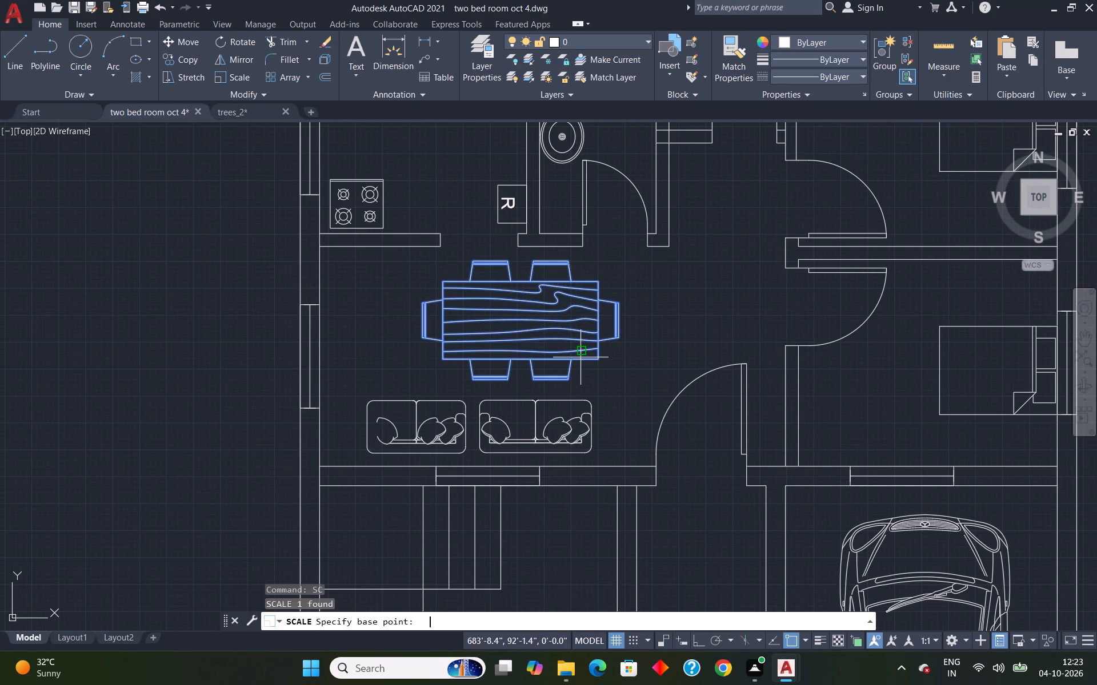
click(577, 355)
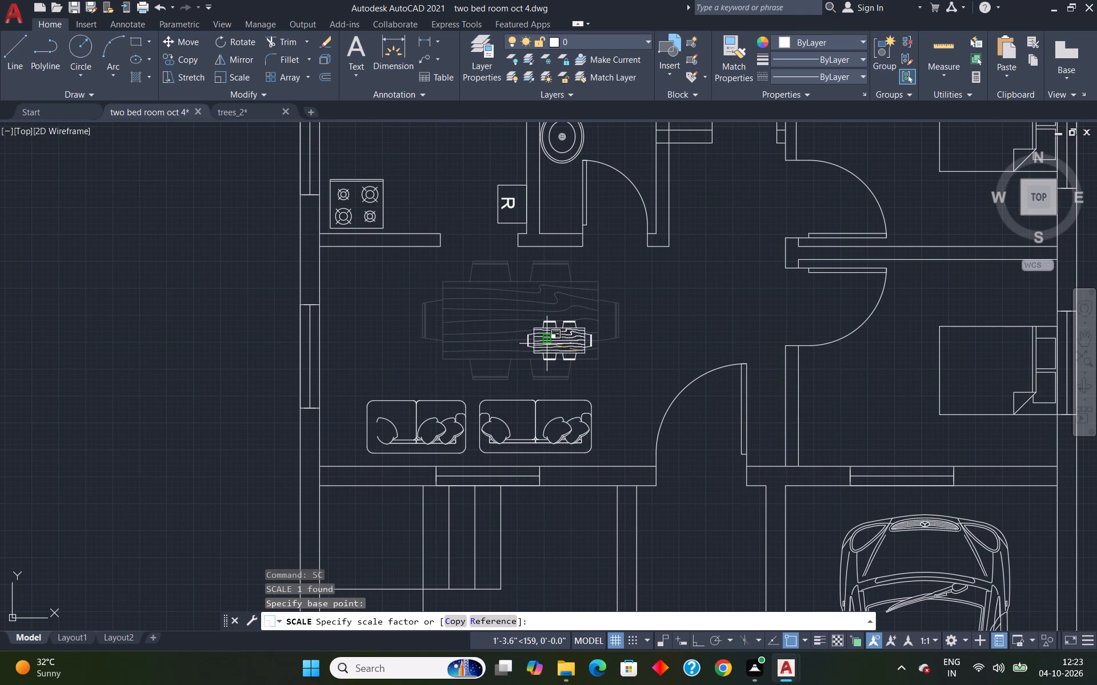
click(546, 342)
Move the dining set west by a point on its table, placing it near the west wall, south of the stove.
click(584, 346)
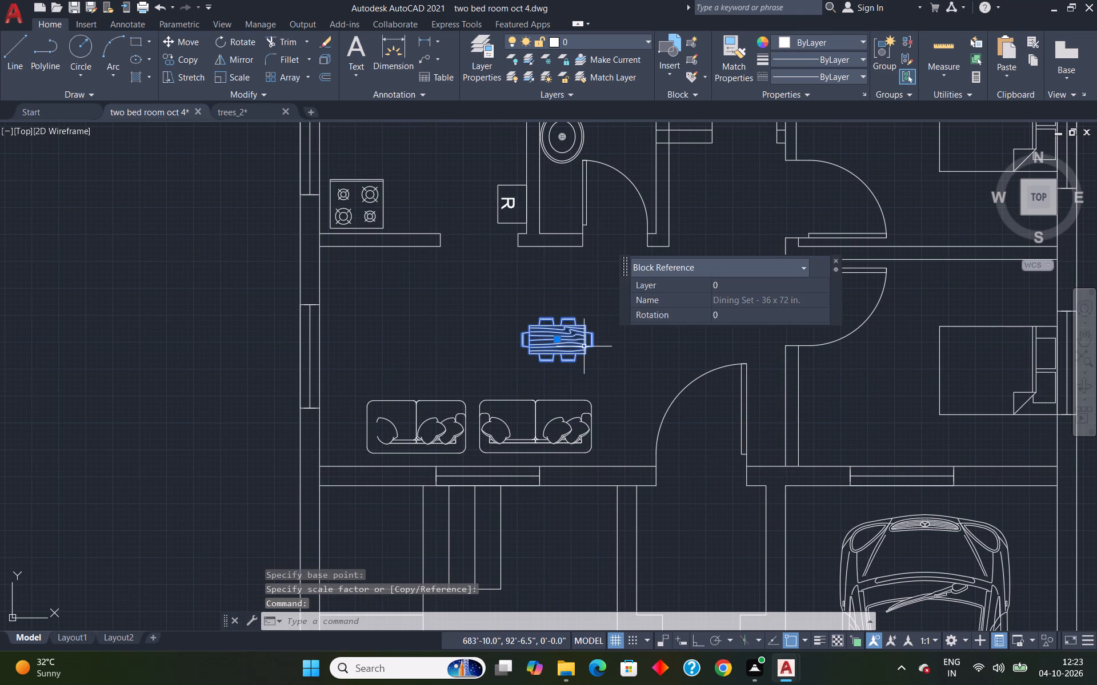
key(m)
key(Return)
click(556, 343)
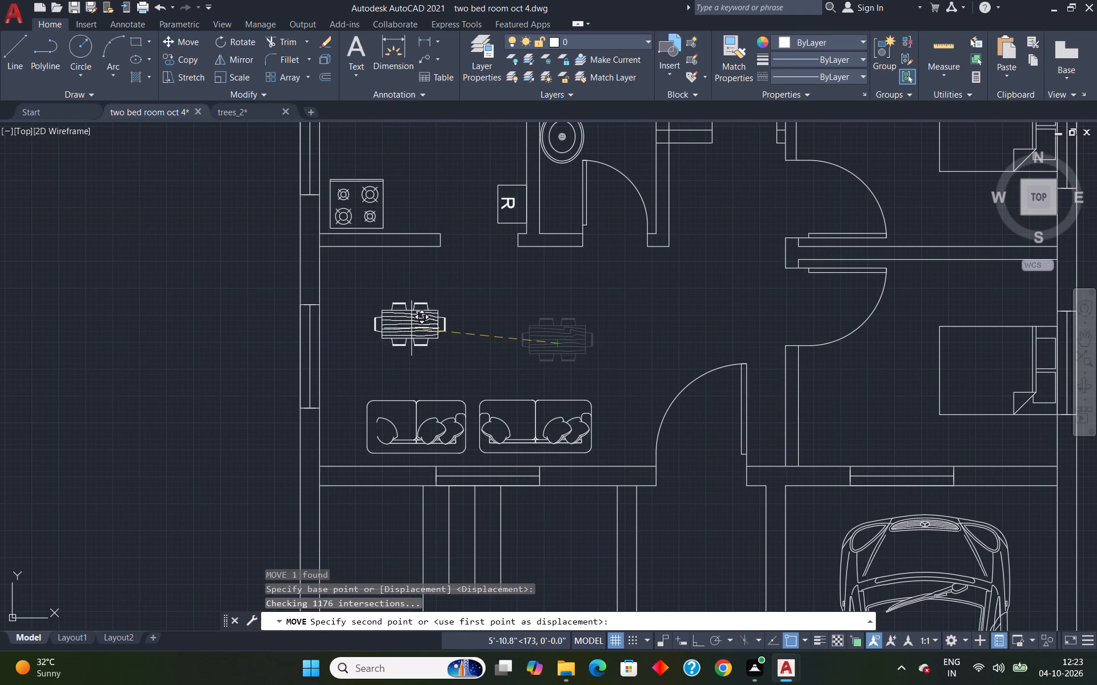
click(398, 313)
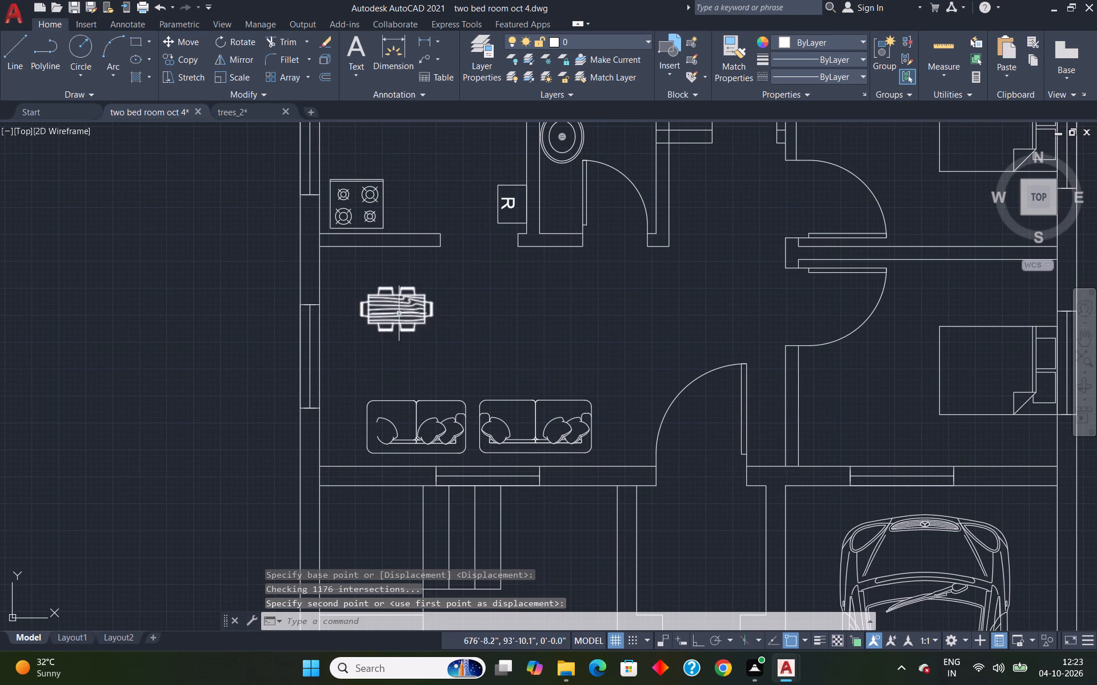
Scale the dining set up by eye about a point on its table until its west chair meets the west wall.
click(399, 318)
text(SC)
key(Return)
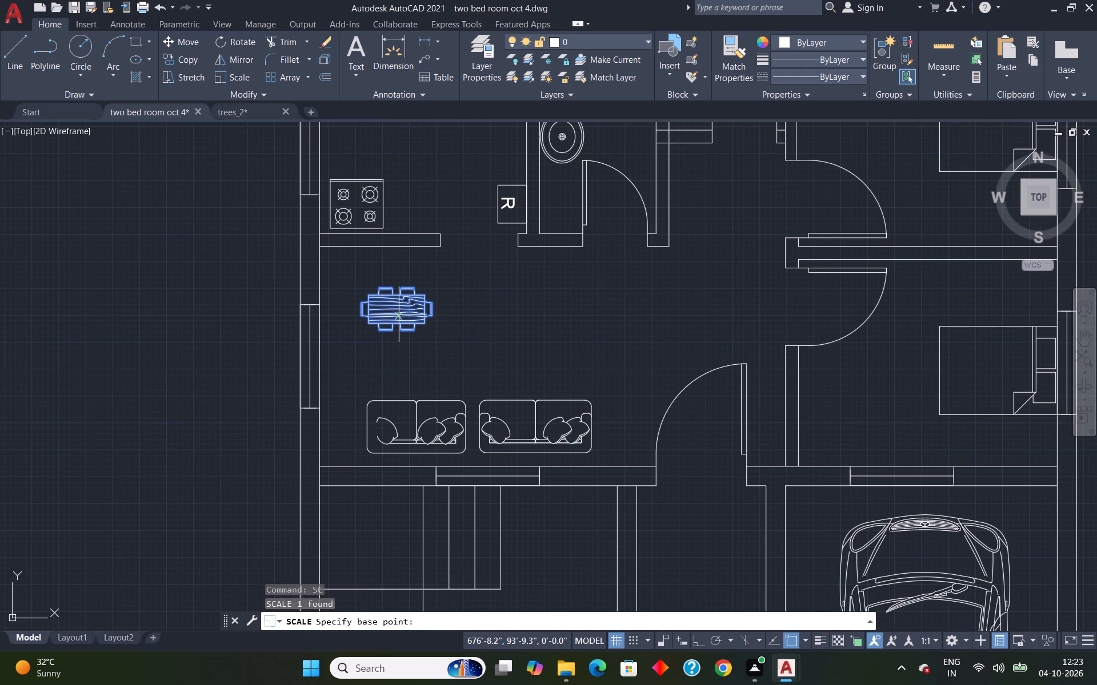
click(399, 315)
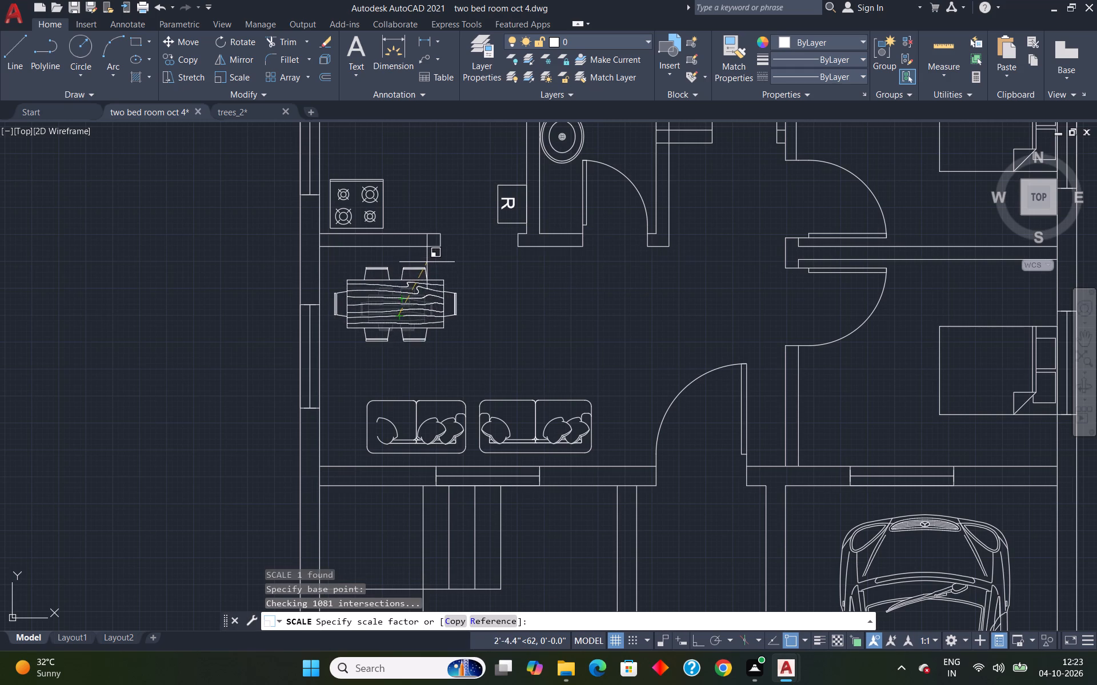
click(422, 252)
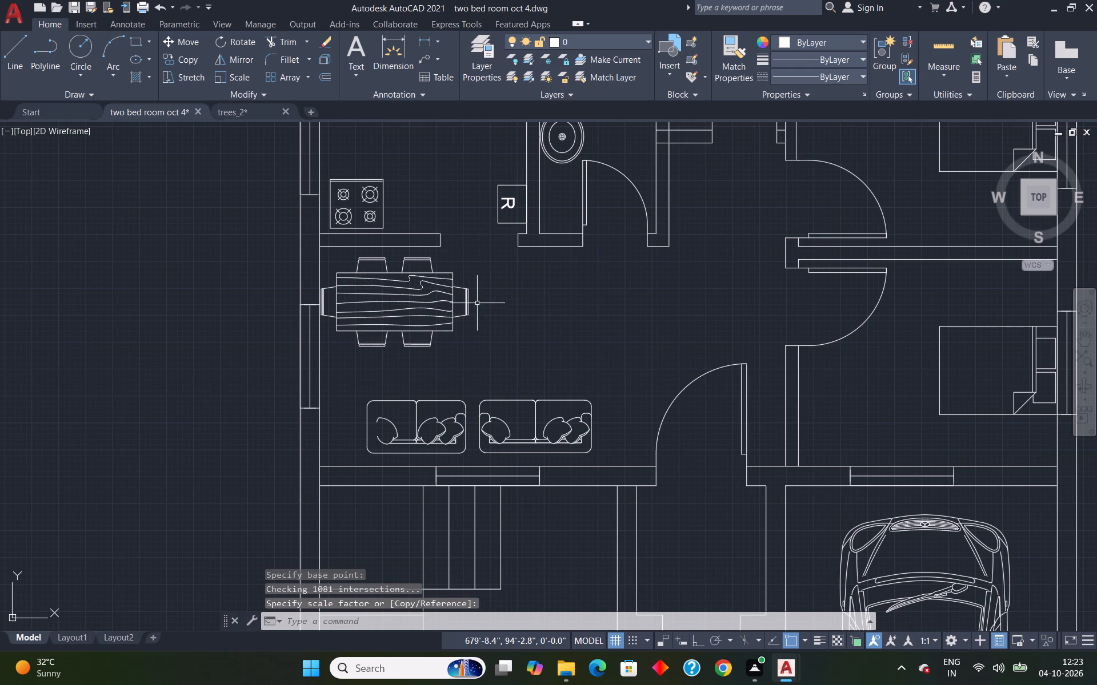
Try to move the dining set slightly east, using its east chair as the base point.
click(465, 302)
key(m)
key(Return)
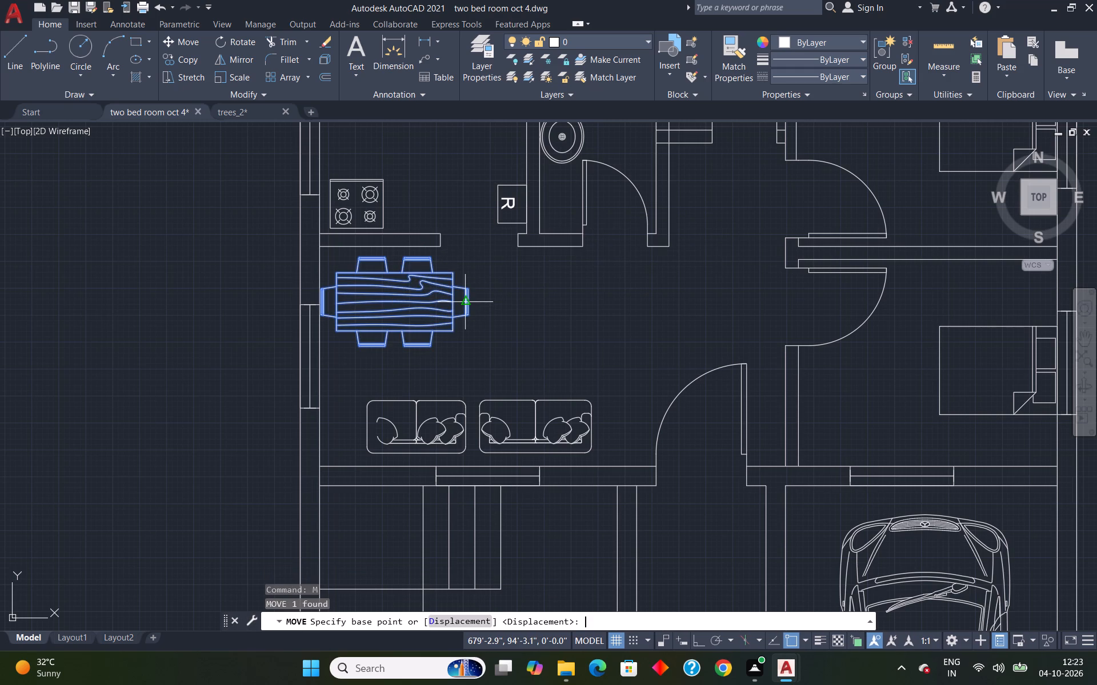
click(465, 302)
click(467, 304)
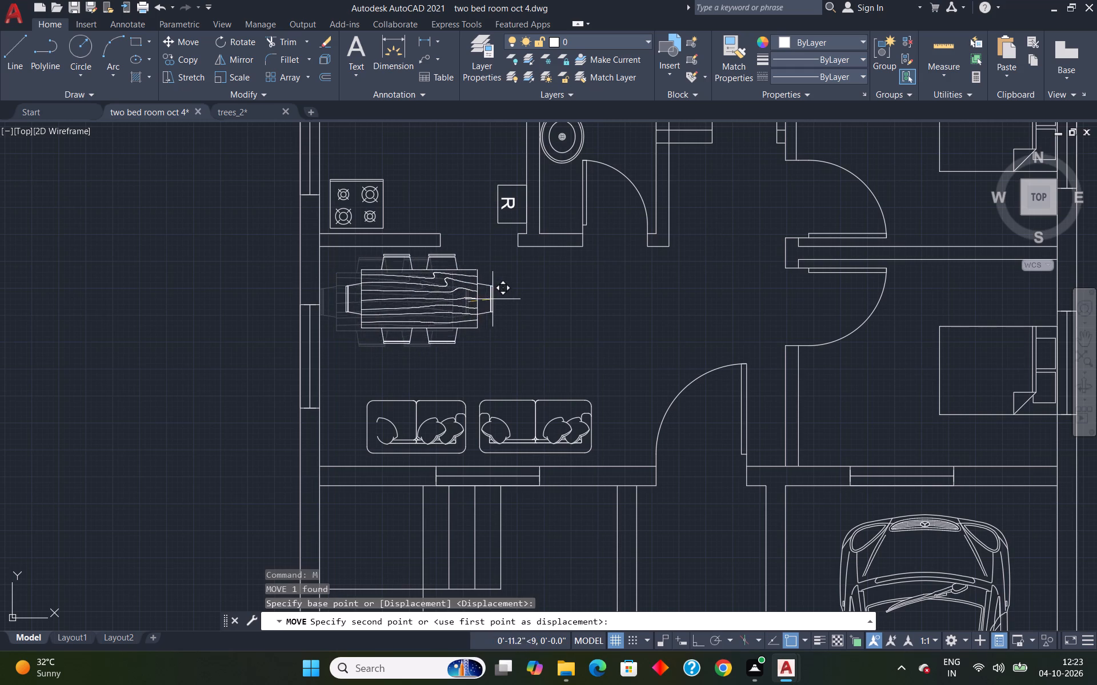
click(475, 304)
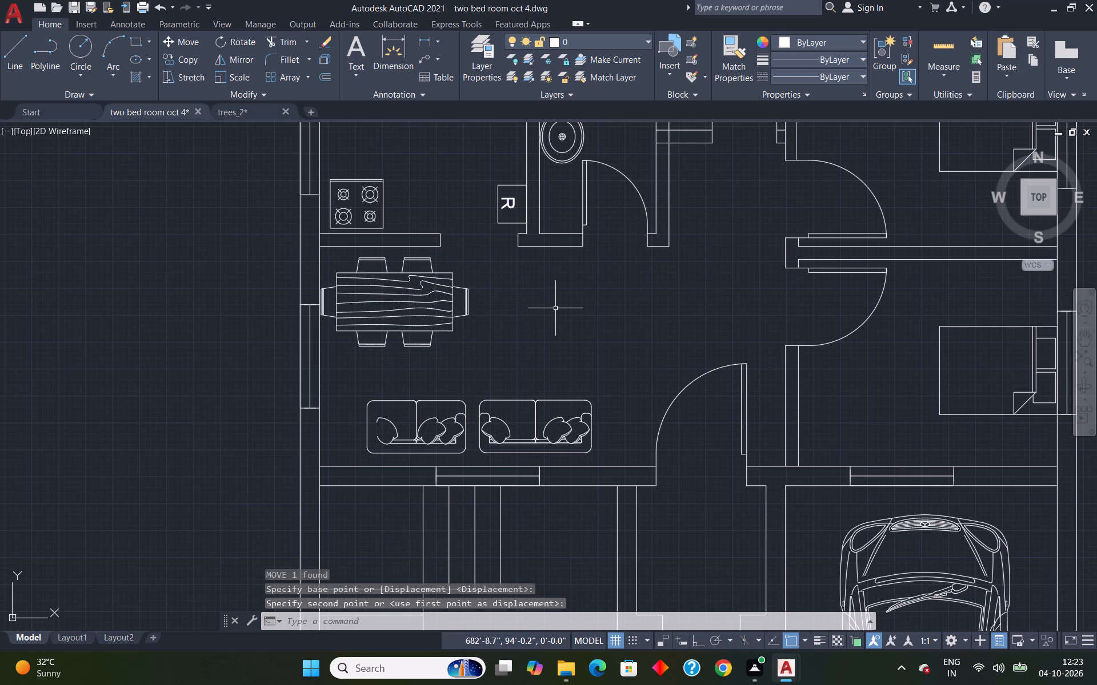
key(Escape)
Label the kitchen above the stove with two-line single-line text "KITCHEN" and "8'X8'", 6" high with 0 rotation and Ortho on.
scroll(519, 319, down, 4)
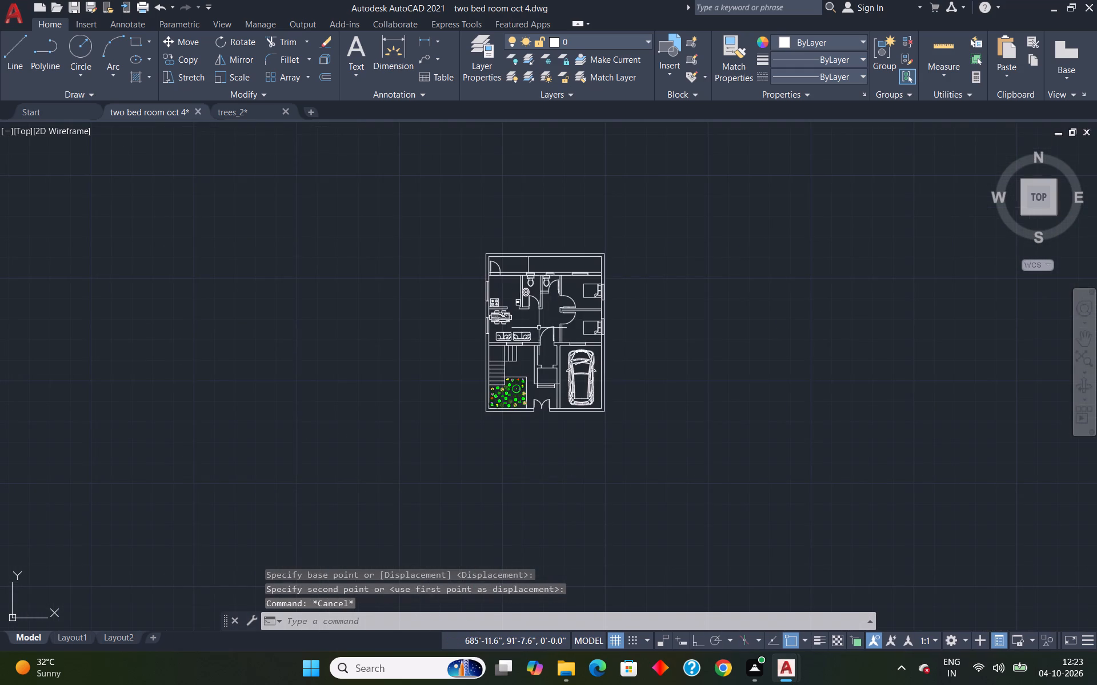
scroll(540, 312, up, 2)
key(d)
key(t)
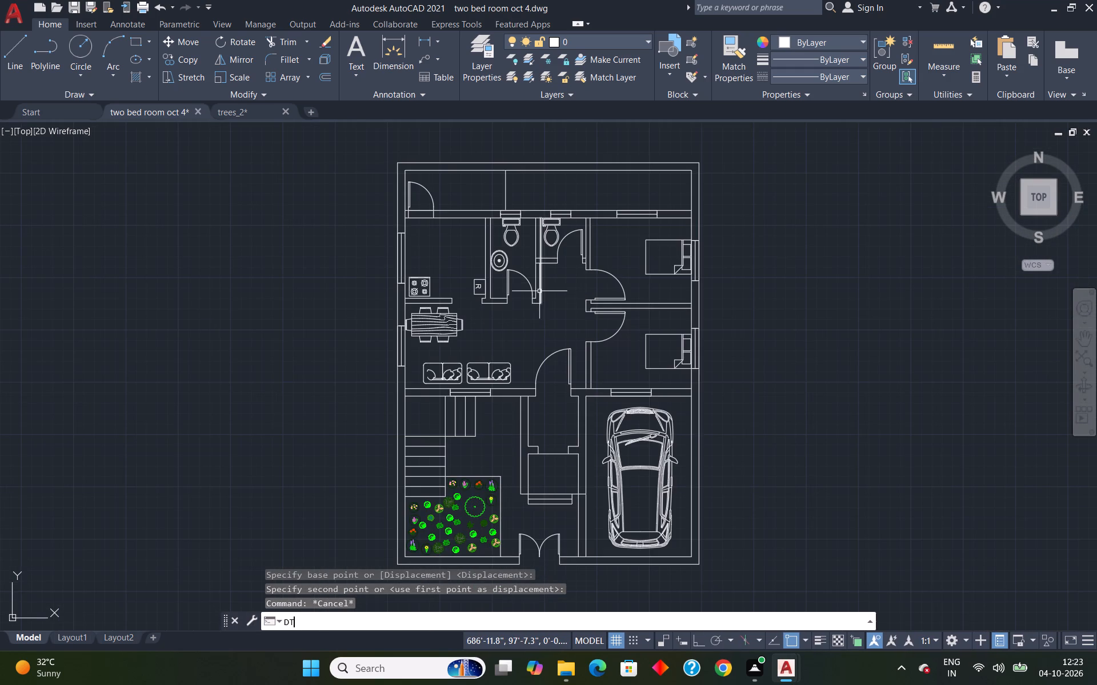
key(Return)
scroll(457, 215, up, 1)
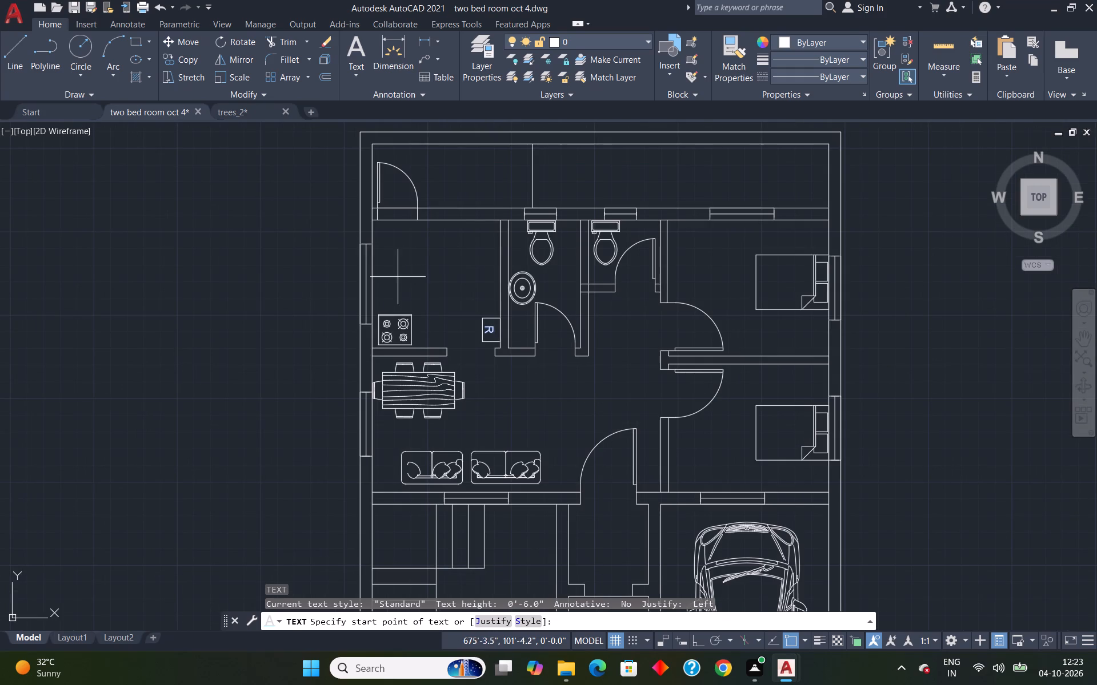
click(398, 275)
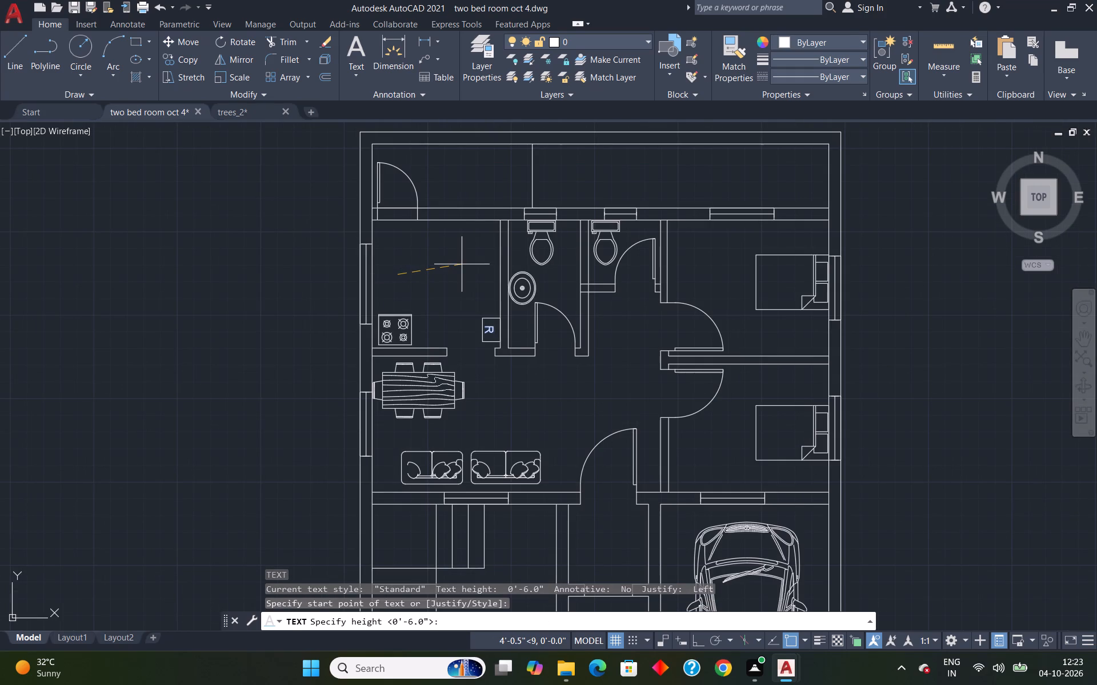
key(F8)
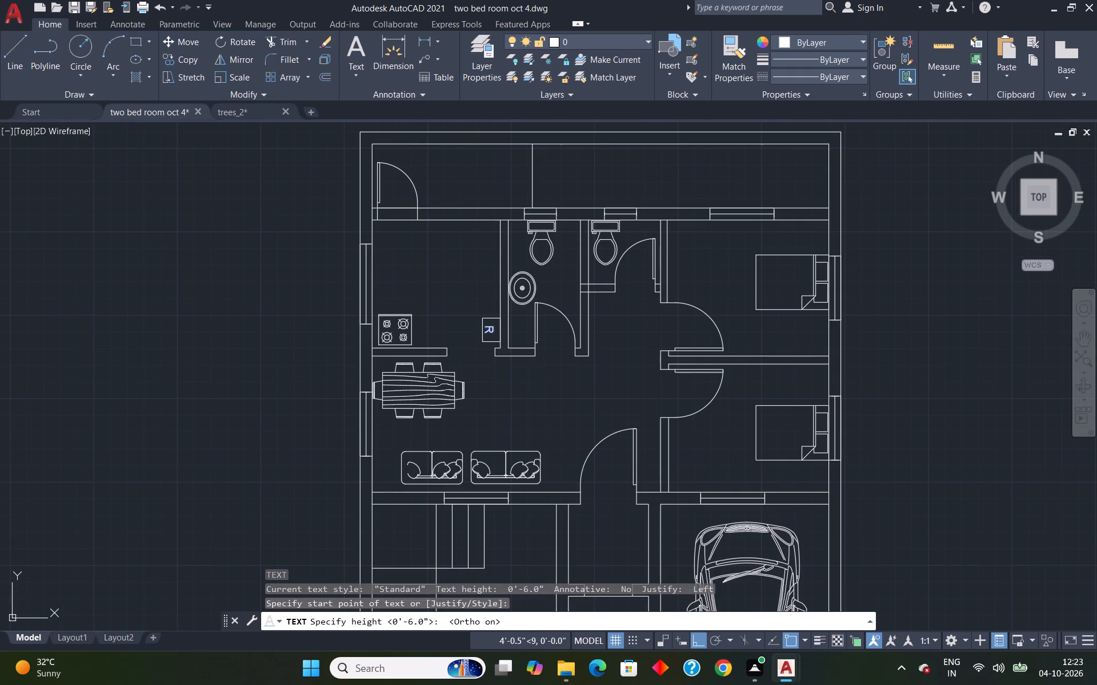
key(Return)
key(Return)
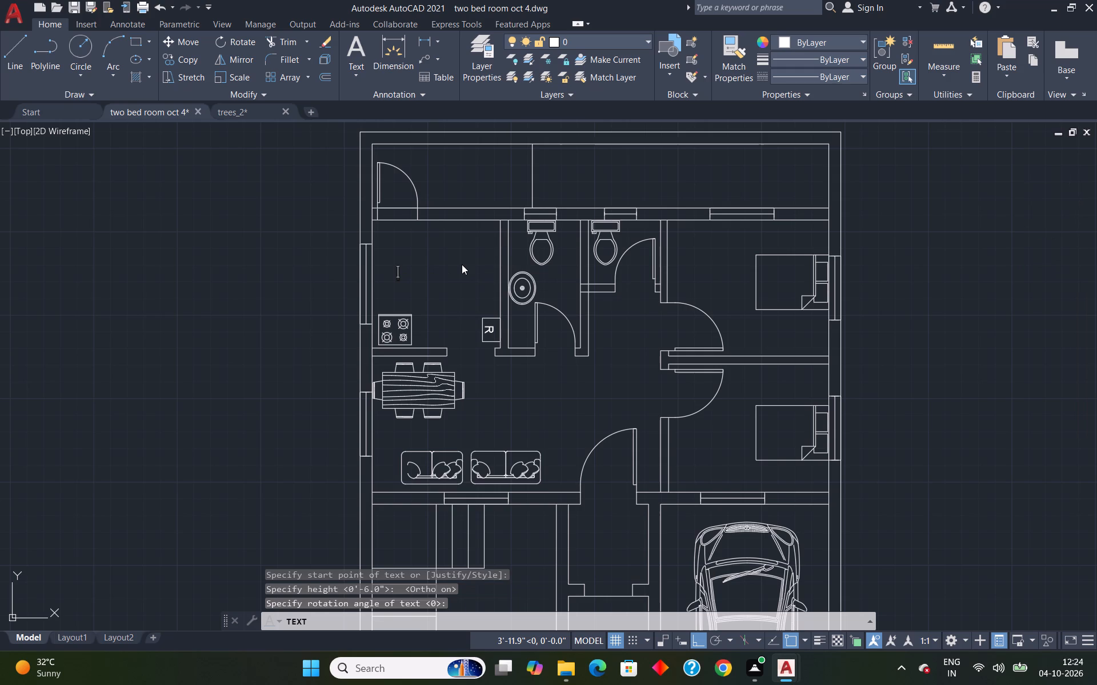
text(KI)
key(t)
text(CHEN)
key(Return)
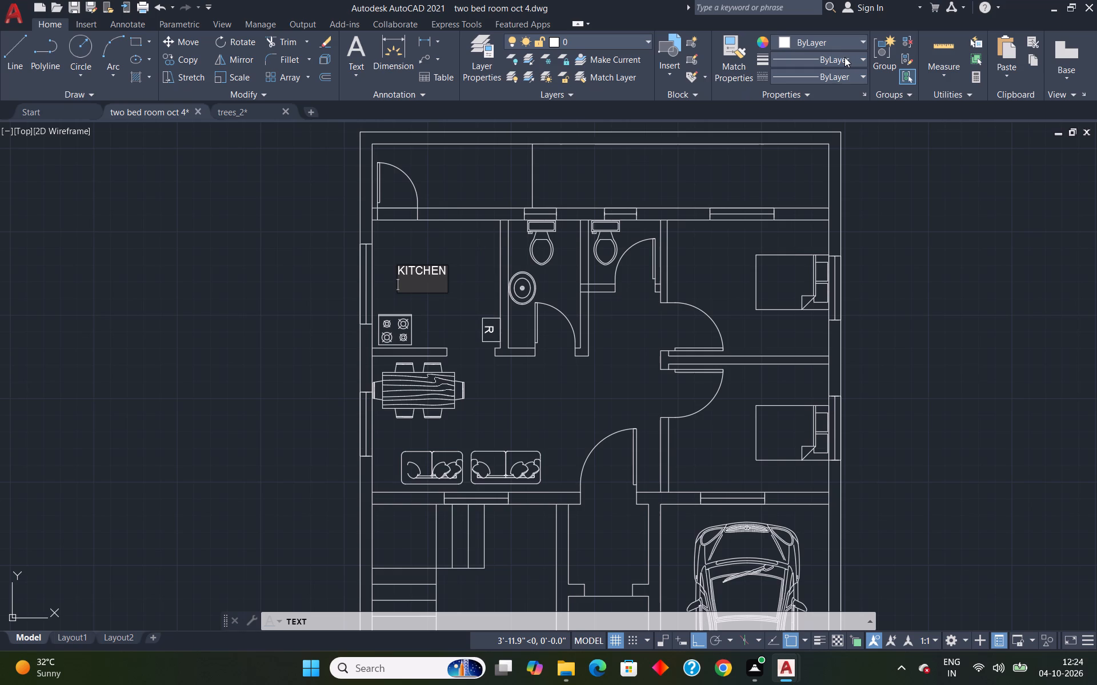
text(8')
text(X8')
key(Return)
key(Return)
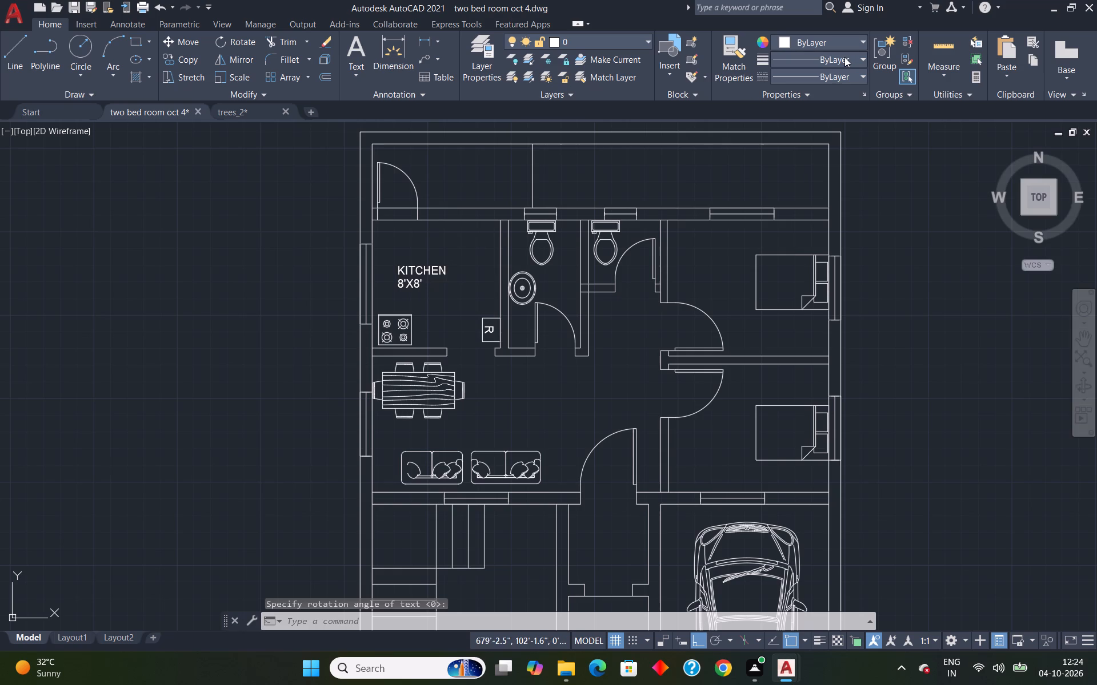
Check the kitchen's width and depth with a quick measurement.
click(944, 51)
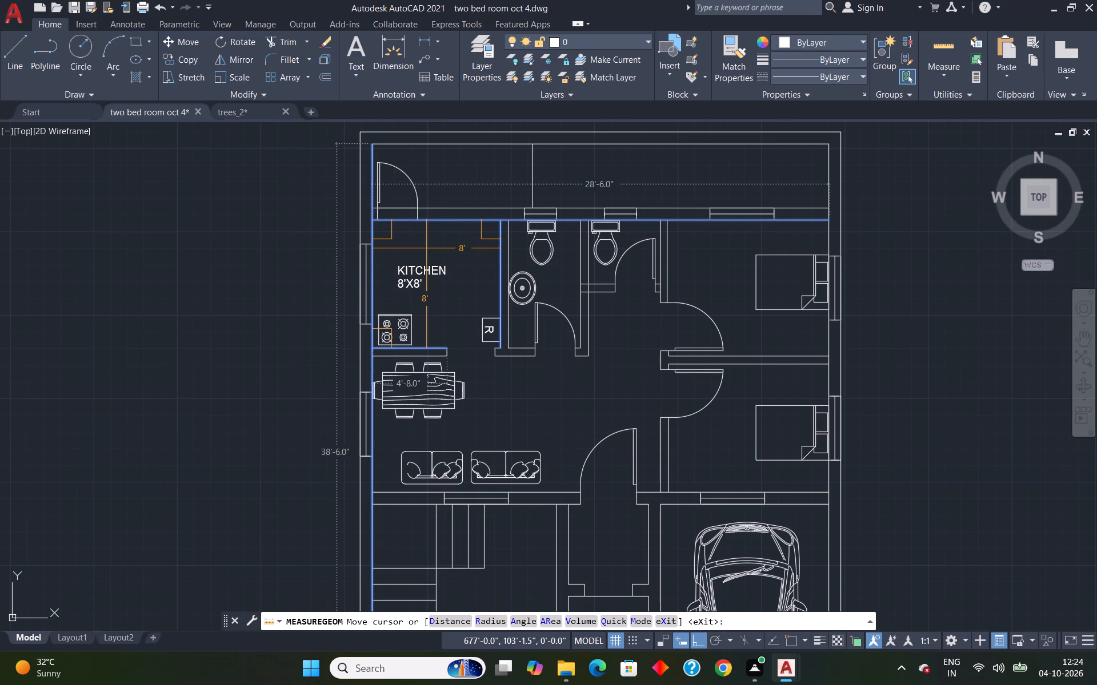
key(Escape)
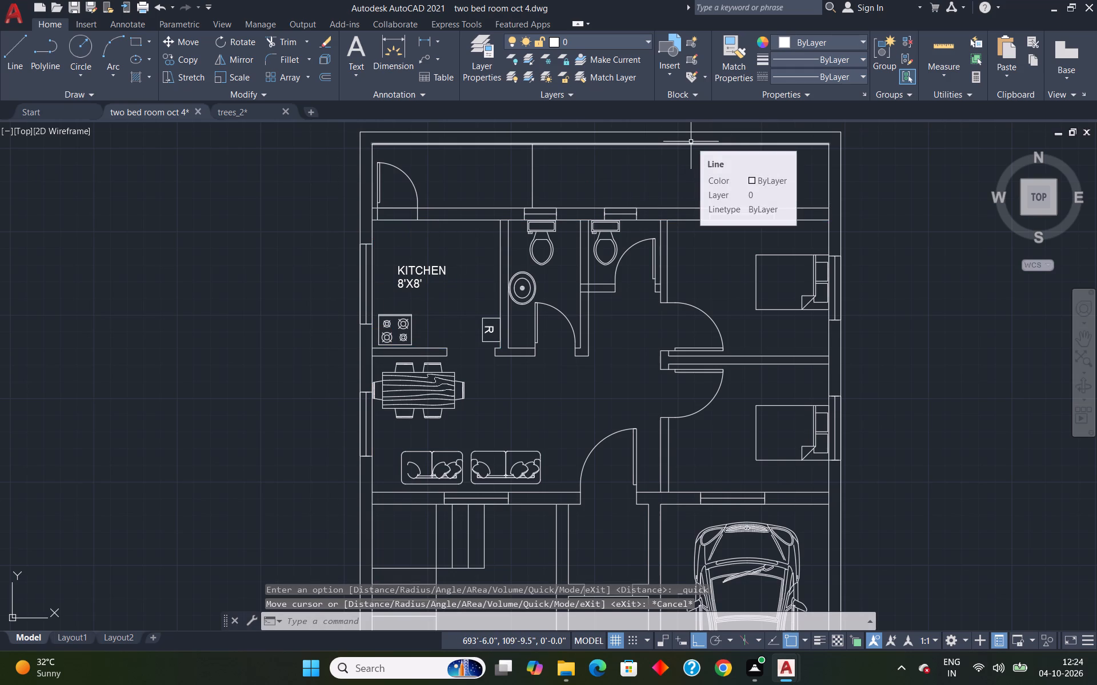
Label the west toilet beside the sink with two lines of text, "TOILET" and "5'X8'", 6" high with 0 rotation.
text(DT)
key(Return)
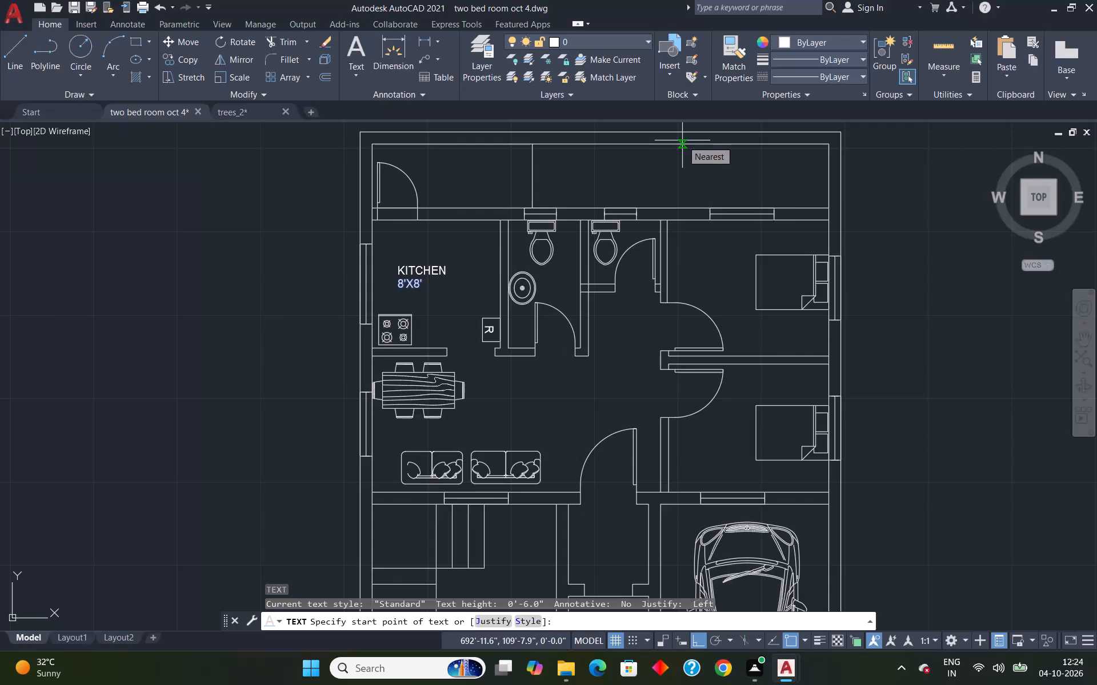
scroll(547, 267, up, 3)
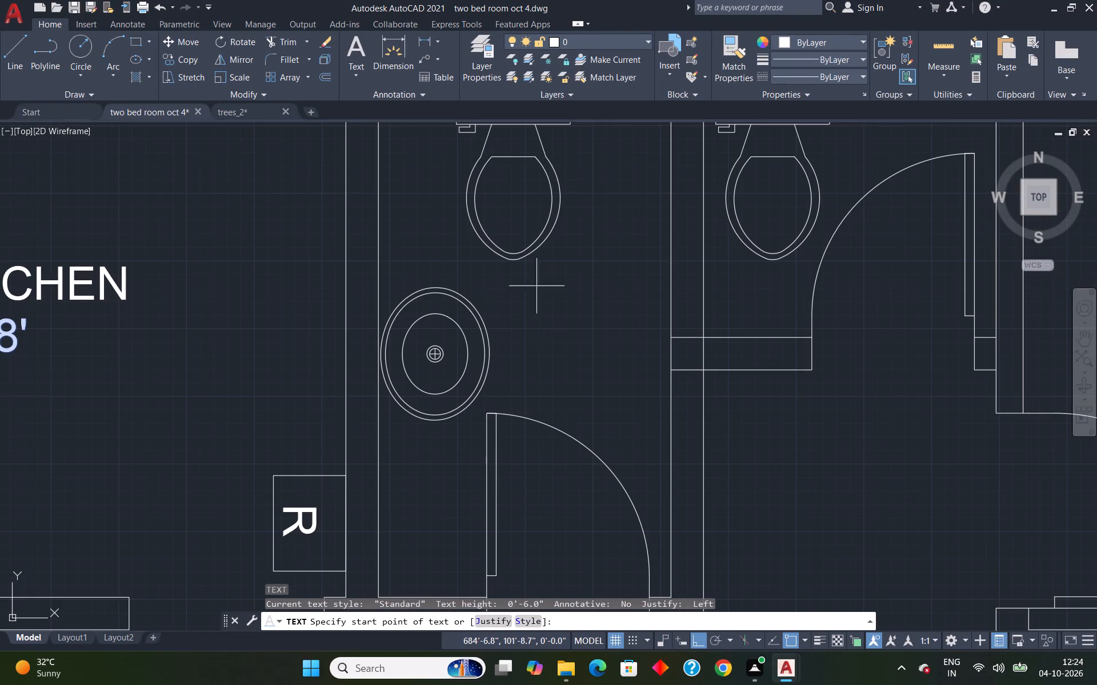
click(503, 300)
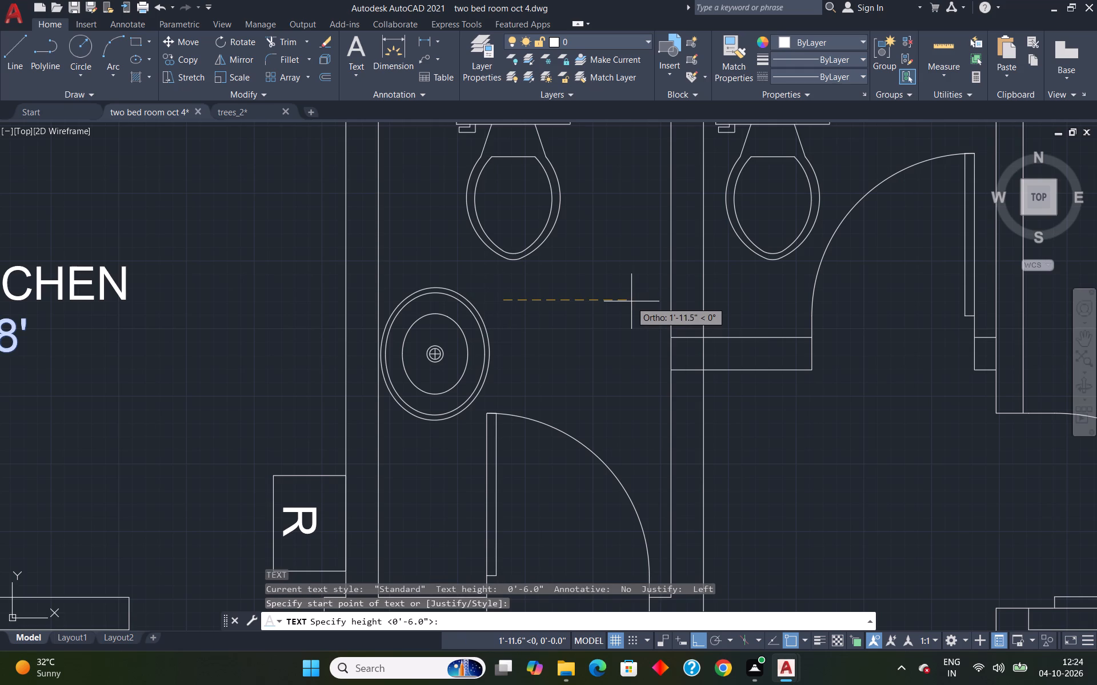
key(Return)
key(Return)
text(TOILET)
key(Return)
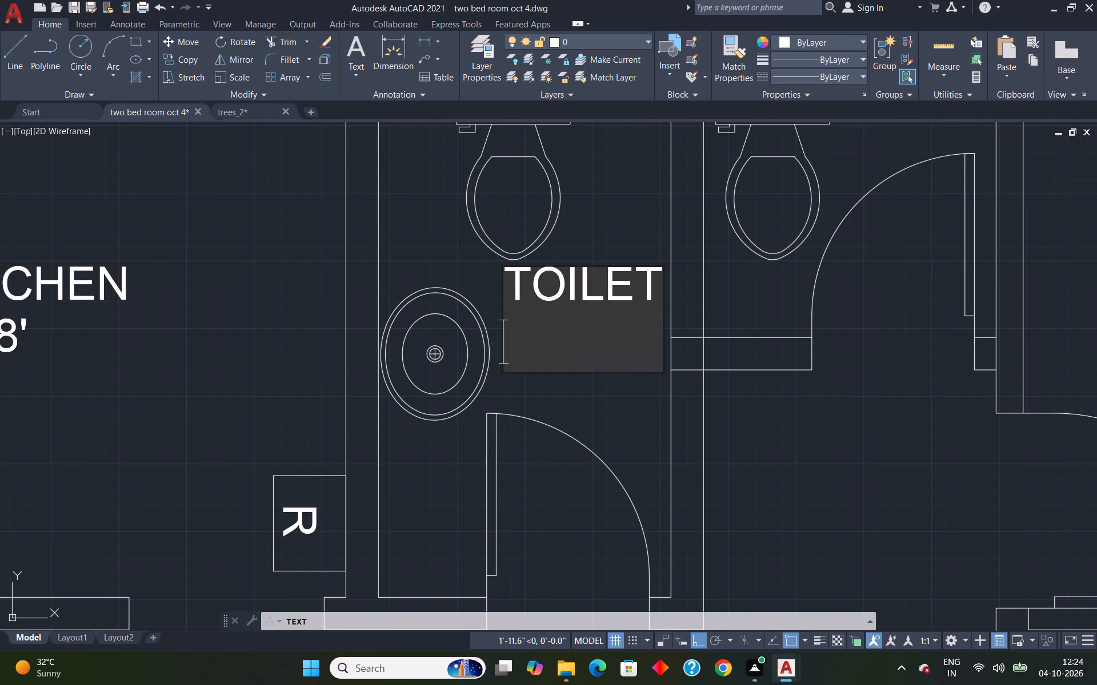
text(5')
key(x)
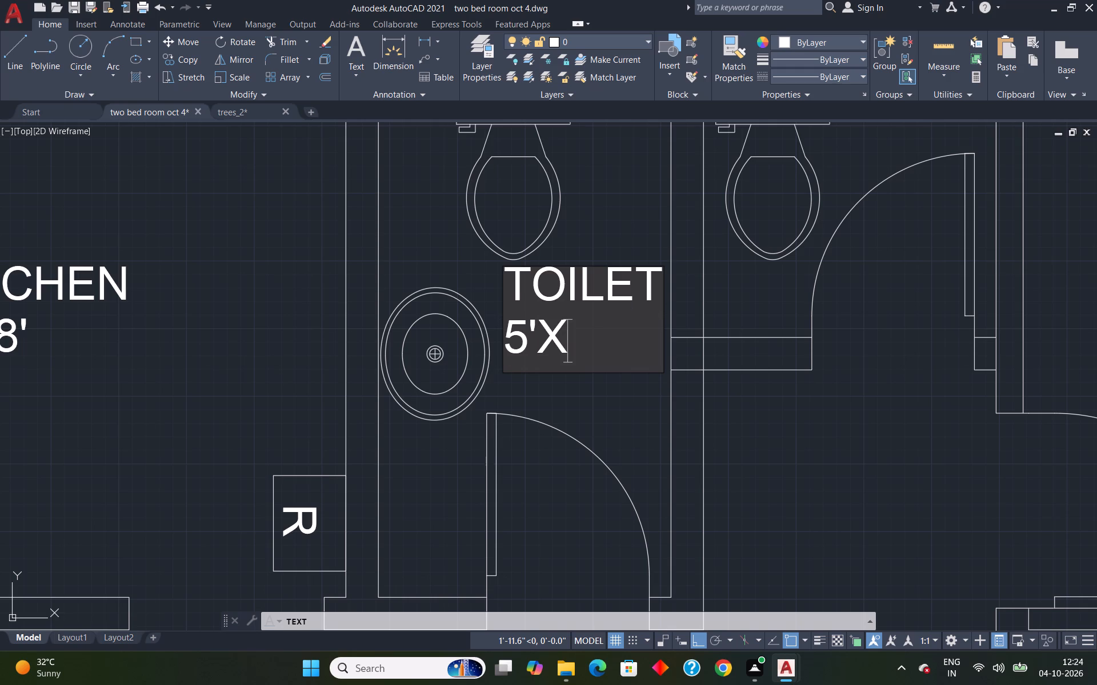
text(8')
key(Return)
key(Return)
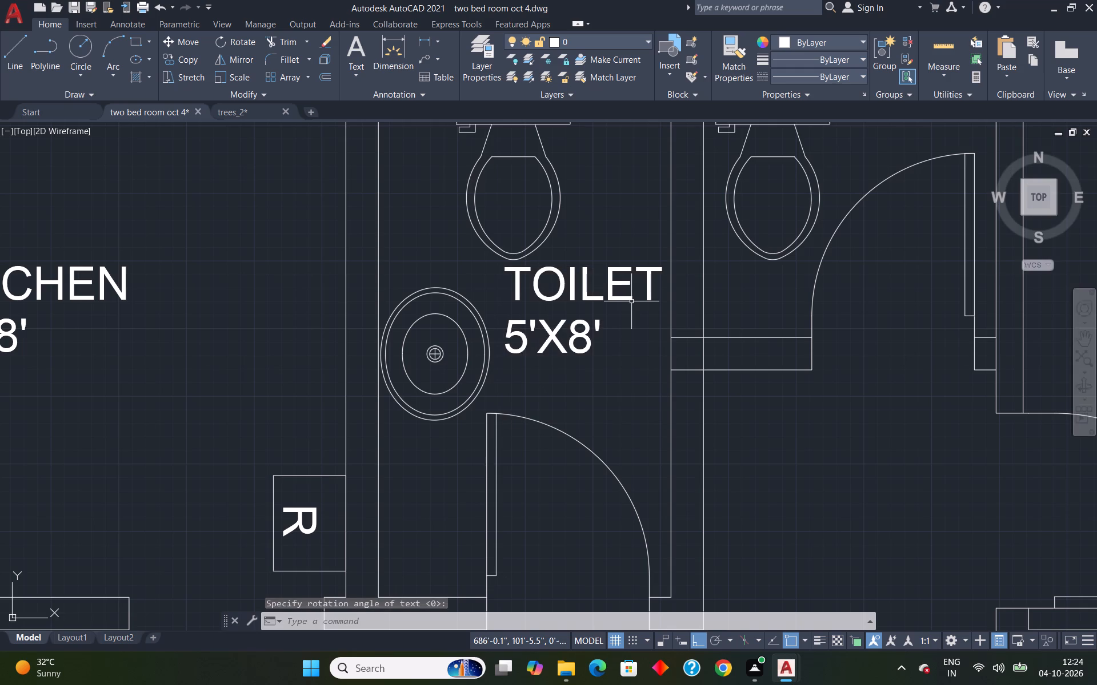
Add the size text "5'X4'" in the east toilet, just east of the toilet fixture, 6" high with 0 rotation.
scroll(634, 321, down, 4)
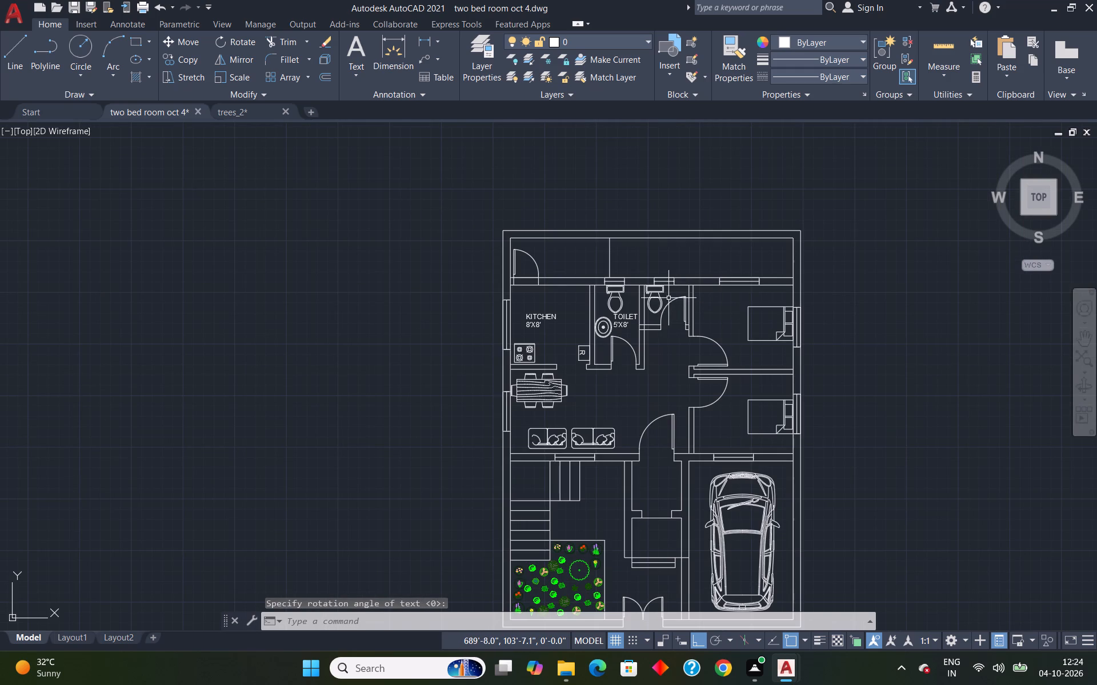
scroll(675, 287, up, 4)
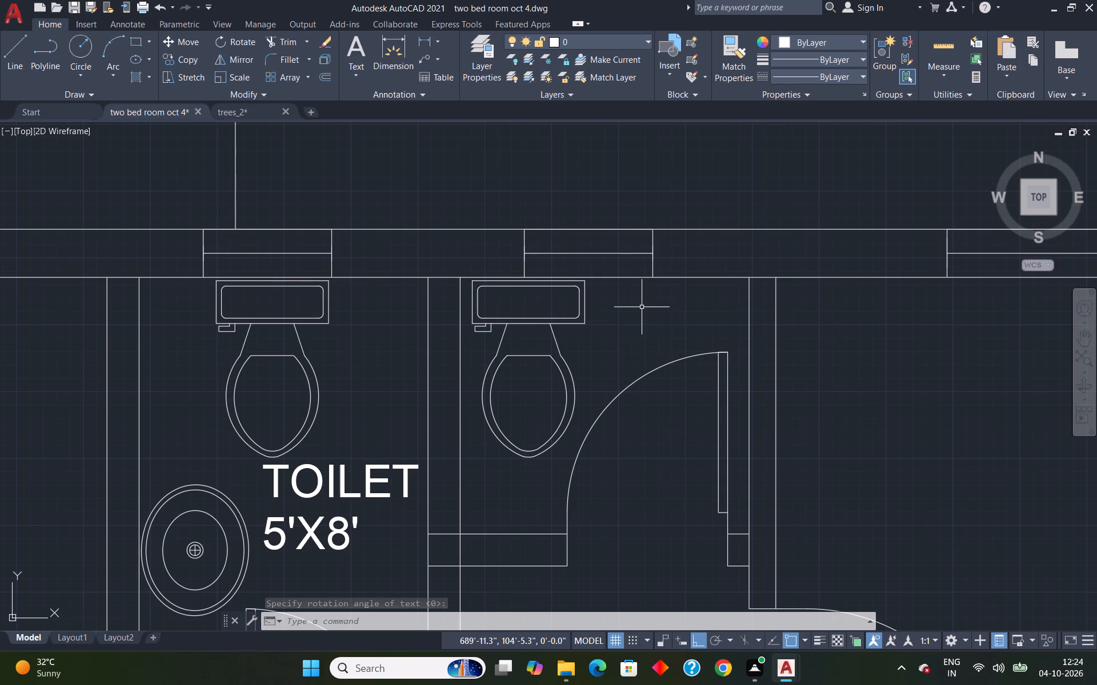
key(space)
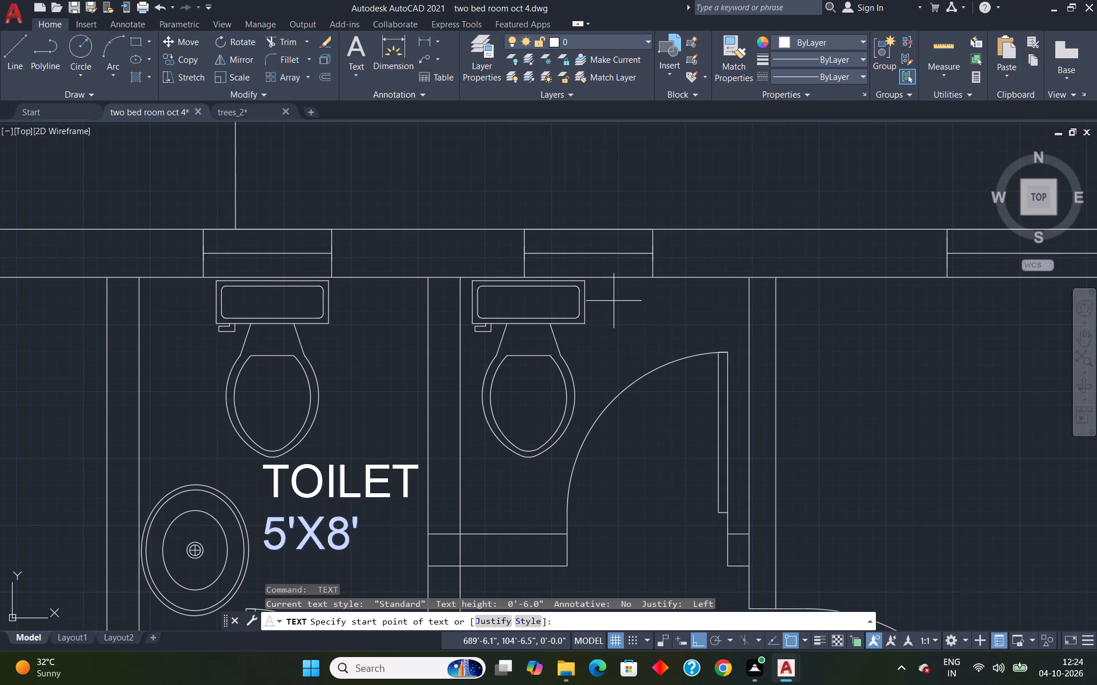
click(614, 301)
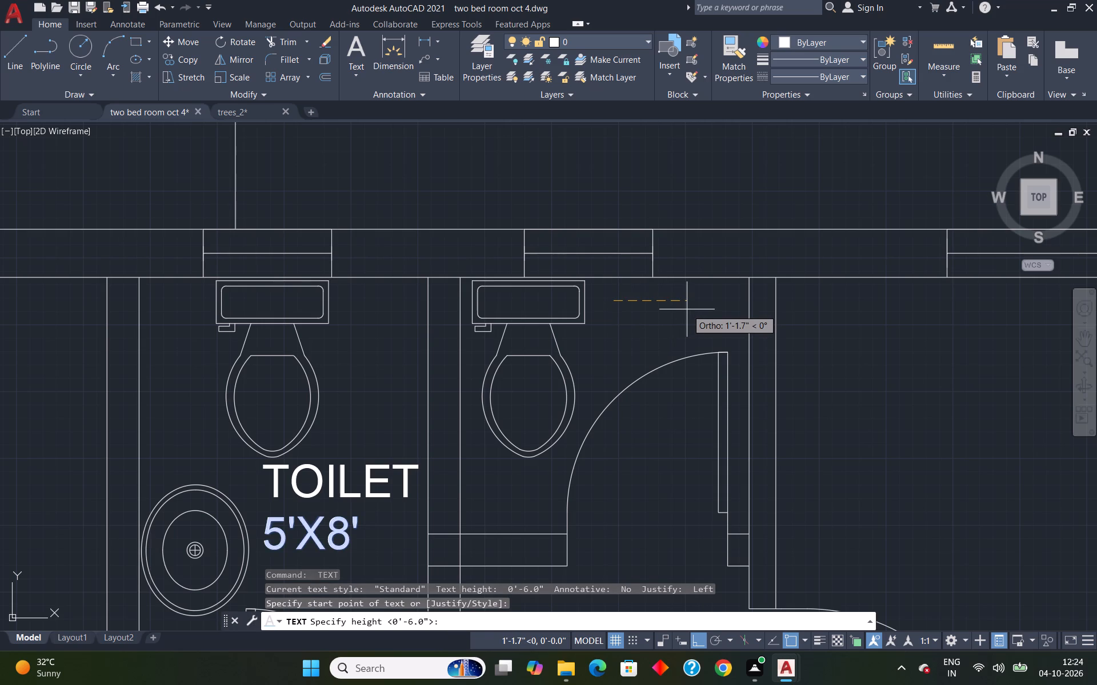
key(Return)
key(Return)
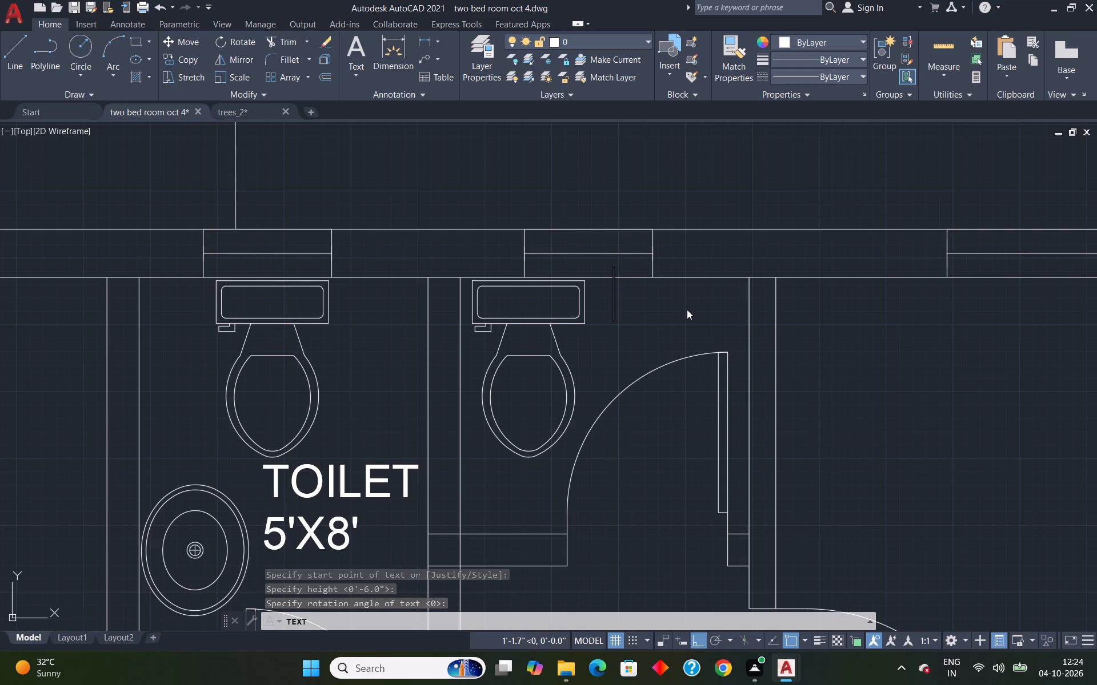
key(5)
text('X4)
key(apostrophe)
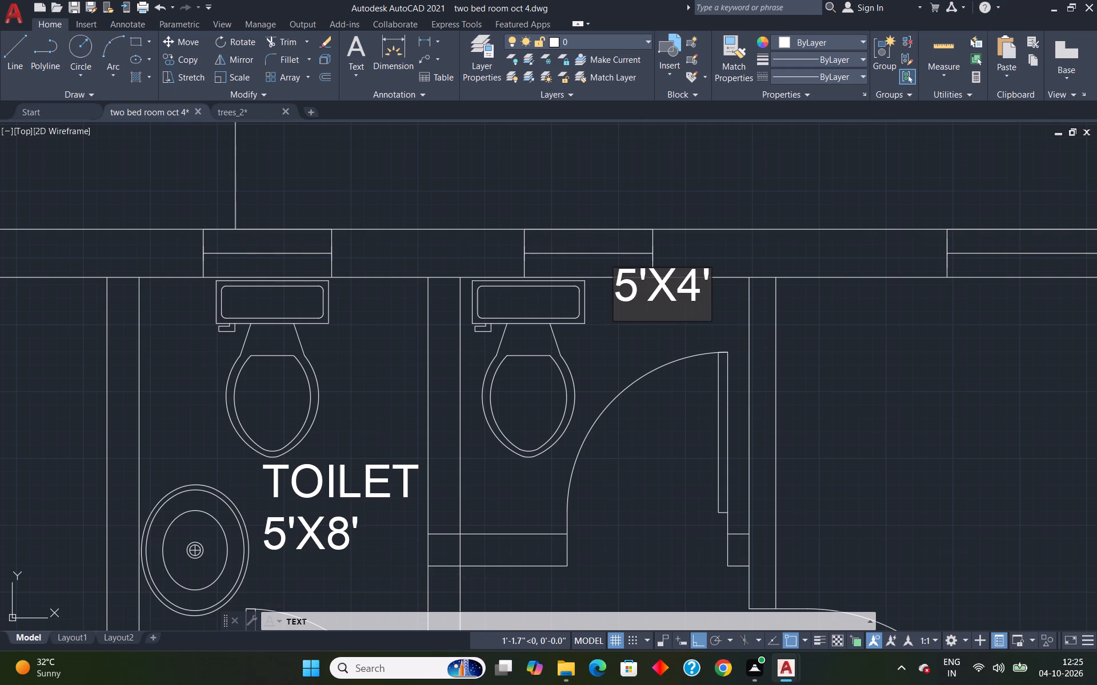
key(Return)
key(Return)
Move the "5'X4'" text slightly south so it sits clear of the toilet's north wall.
click(634, 296)
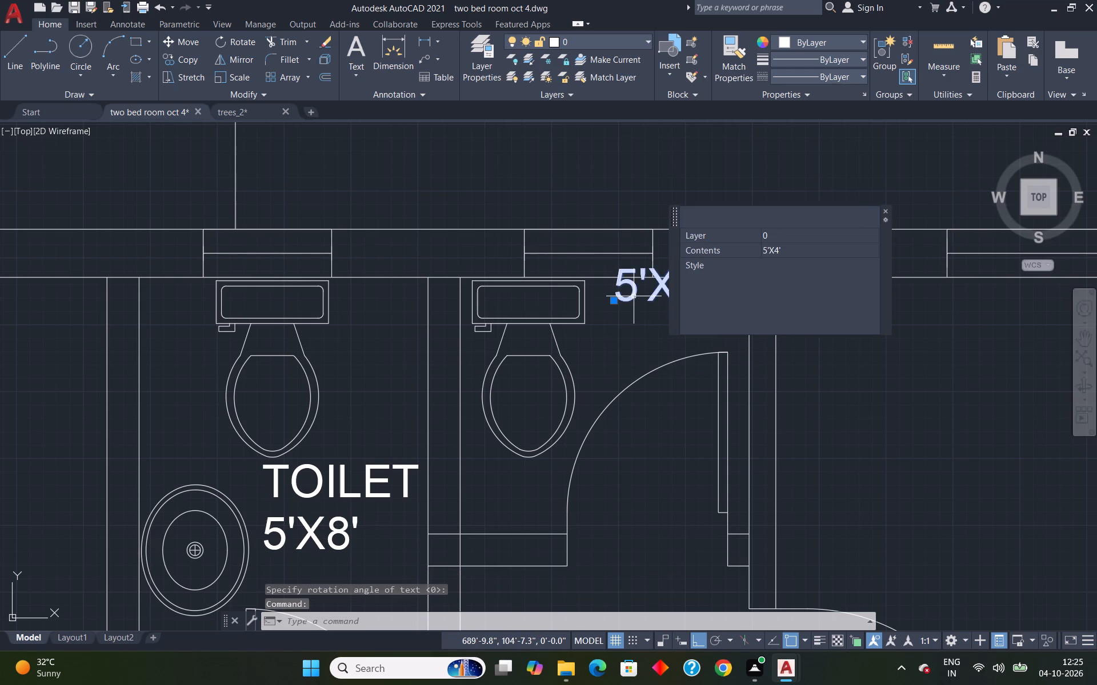
key(m)
key(Return)
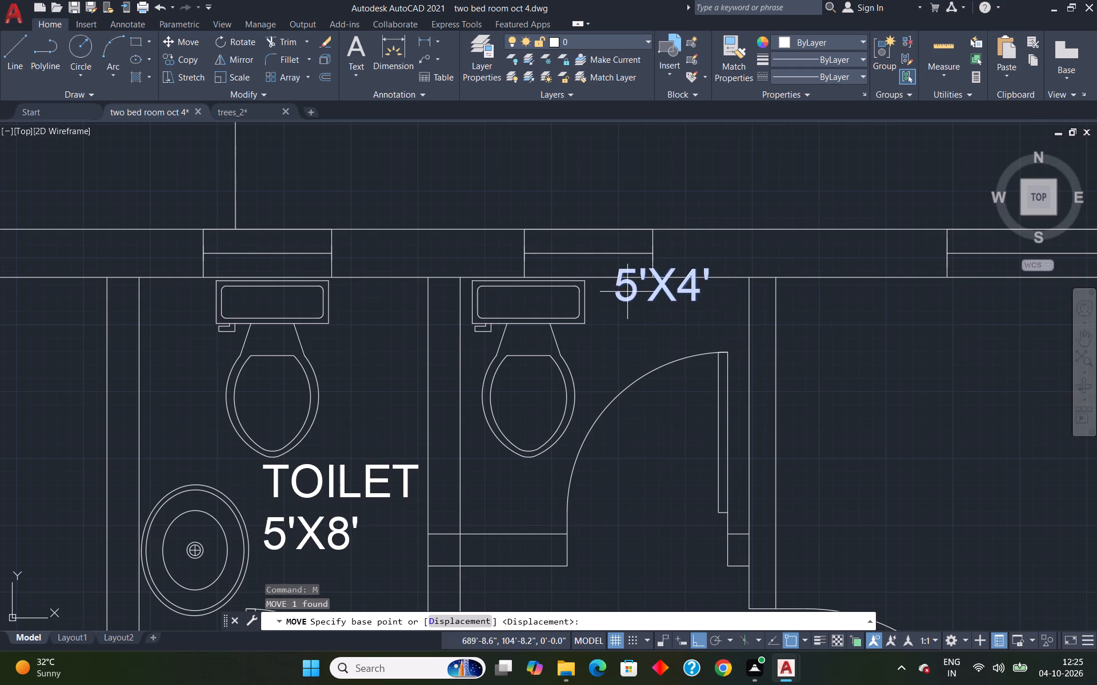
click(620, 303)
click(614, 332)
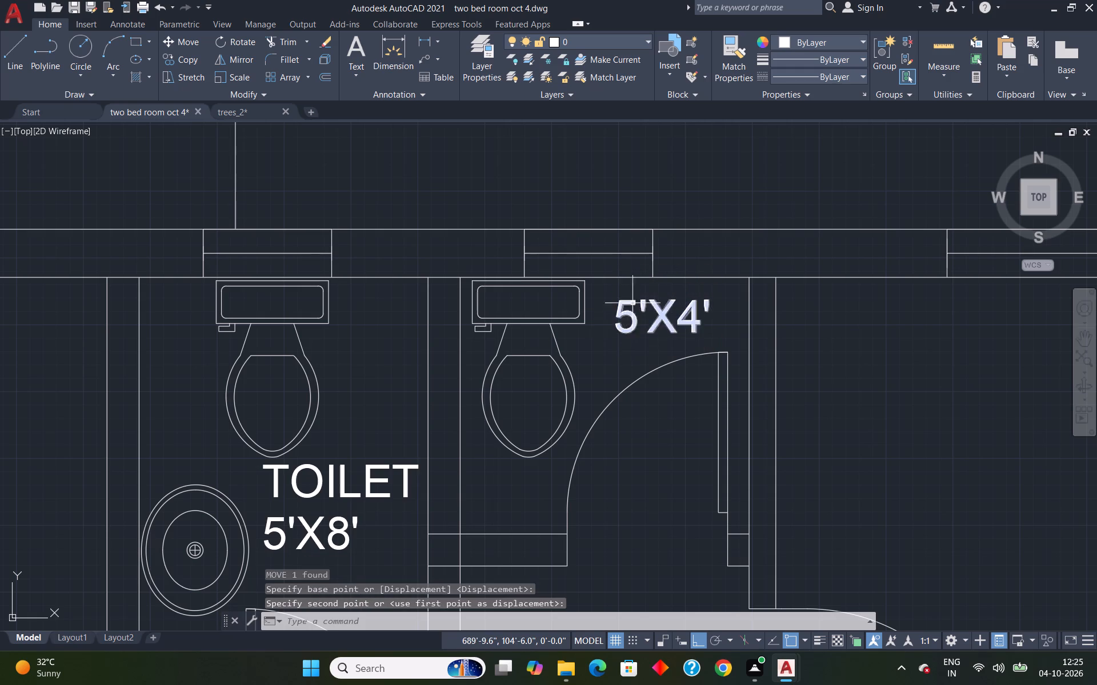
Label the north bedroom west of the bed with two lines of text, "BED ROOM" and "10'X8'", 6" high with 0 rotation.
scroll(632, 303, down, 4)
scroll(677, 299, up, 4)
key(space)
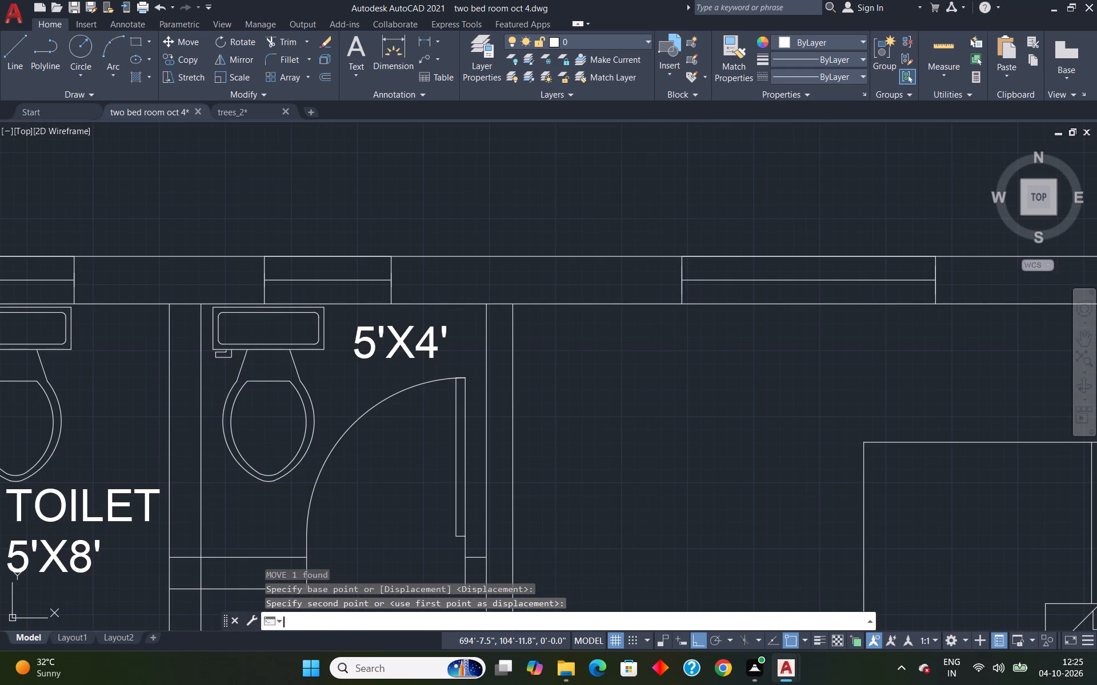
key(Escape)
text(DT)
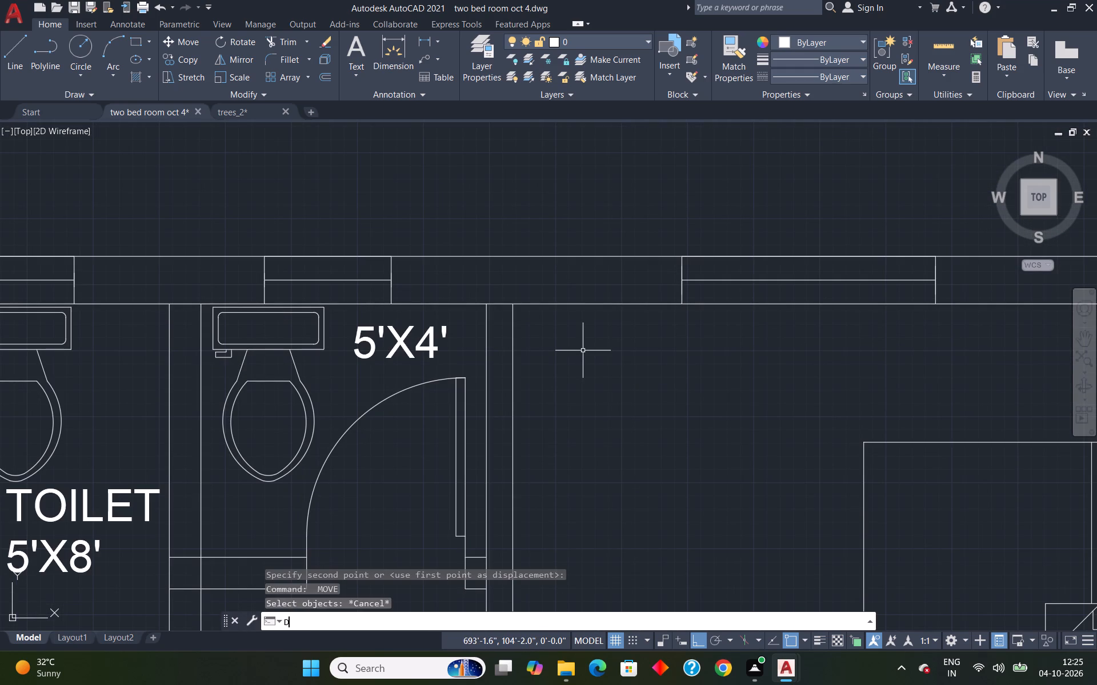
key(Return)
click(551, 371)
key(Return)
key(Return)
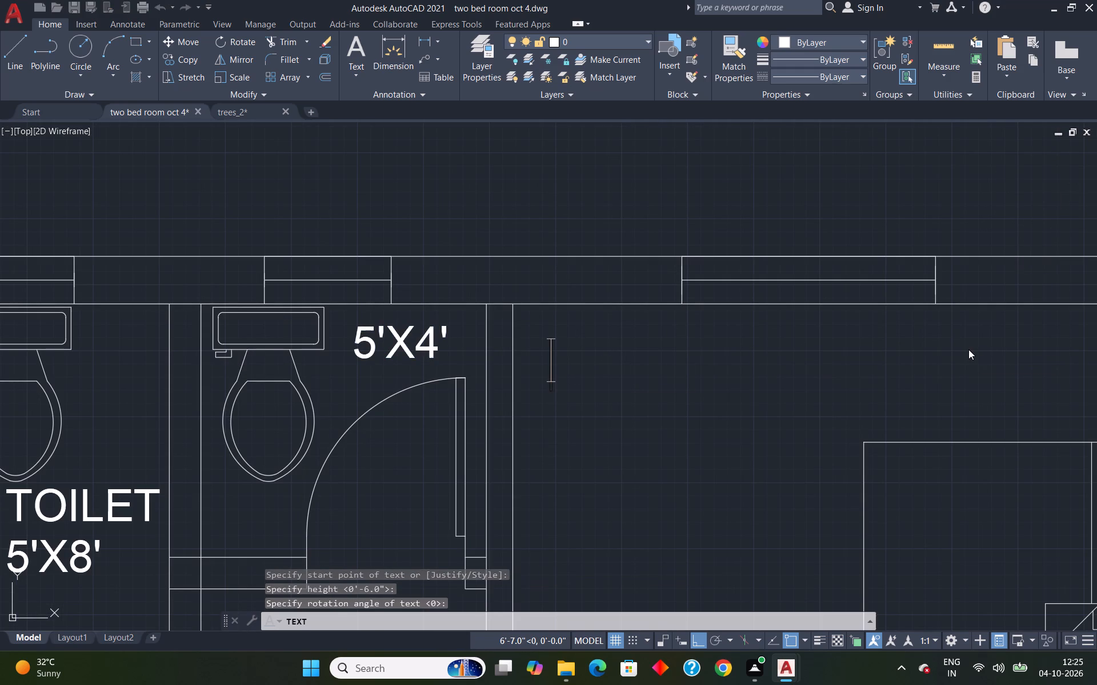
text(BED RP)
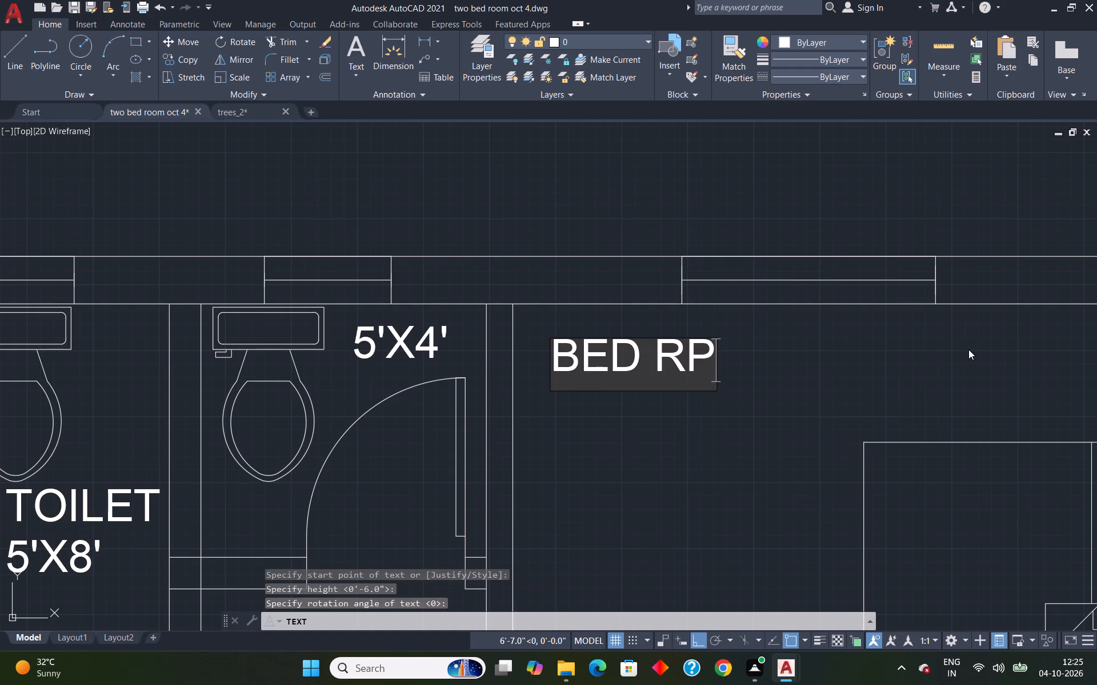
key(BackSpace)
text(OOM)
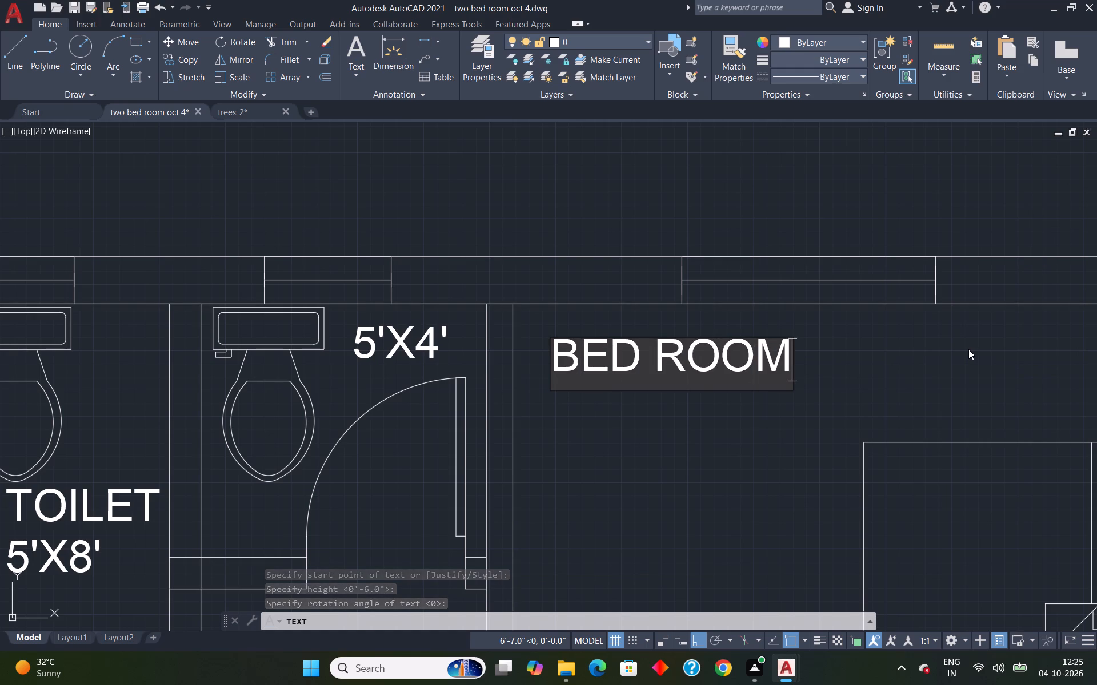
key(Return)
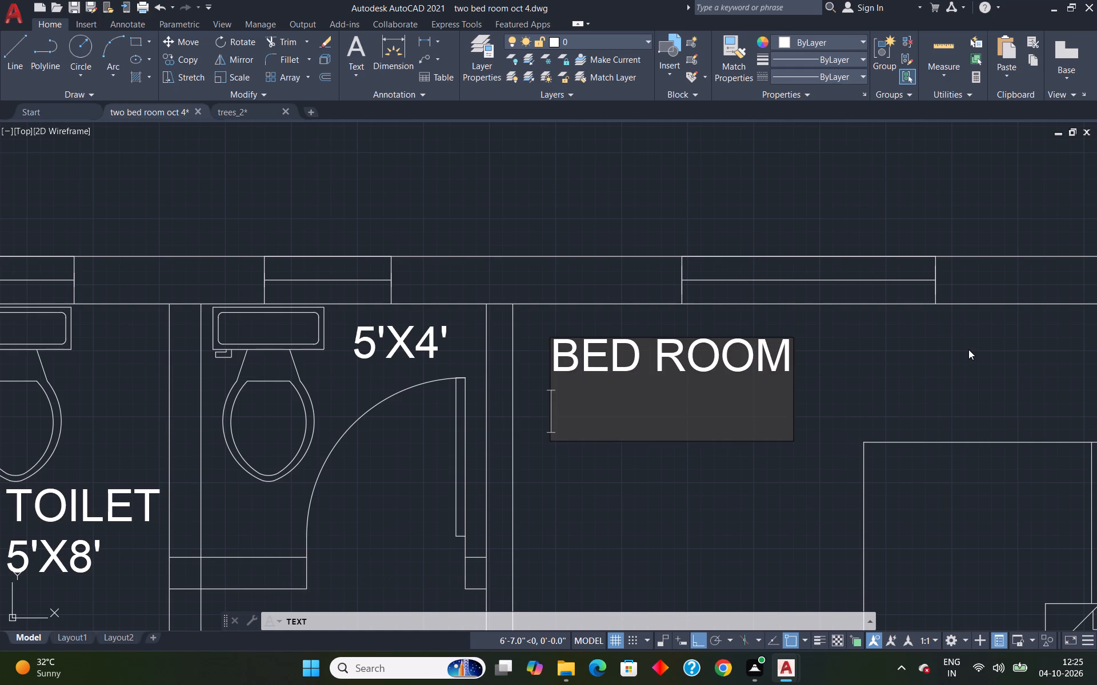
text(10')
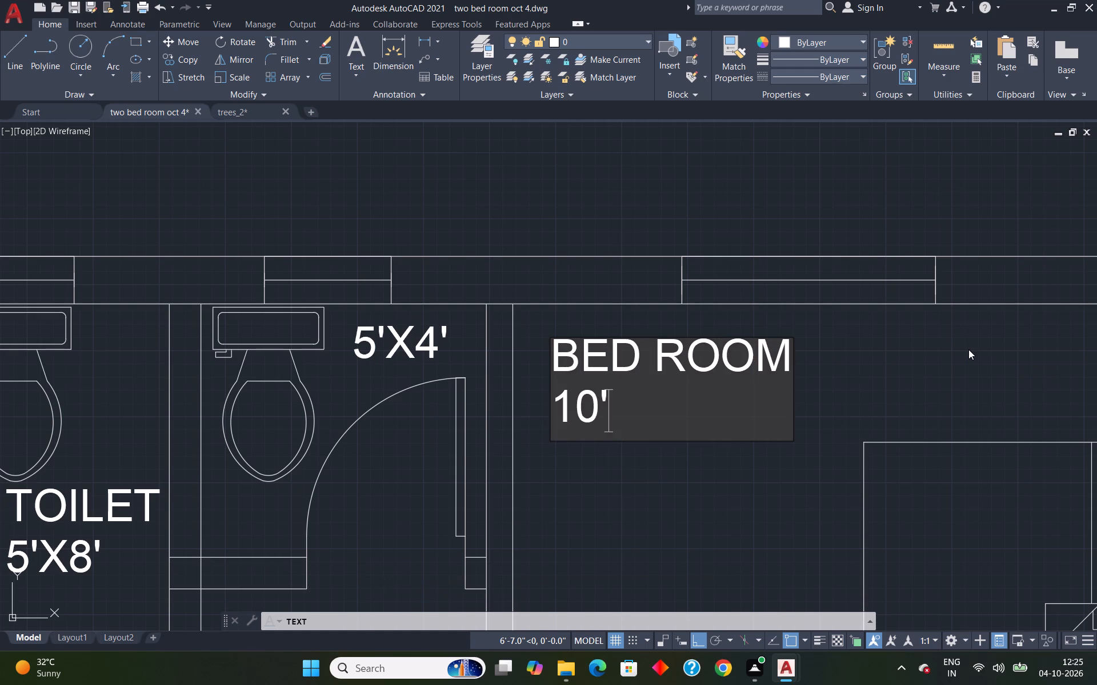
text(X8)
key(apostrophe)
key(Return)
key(Return)
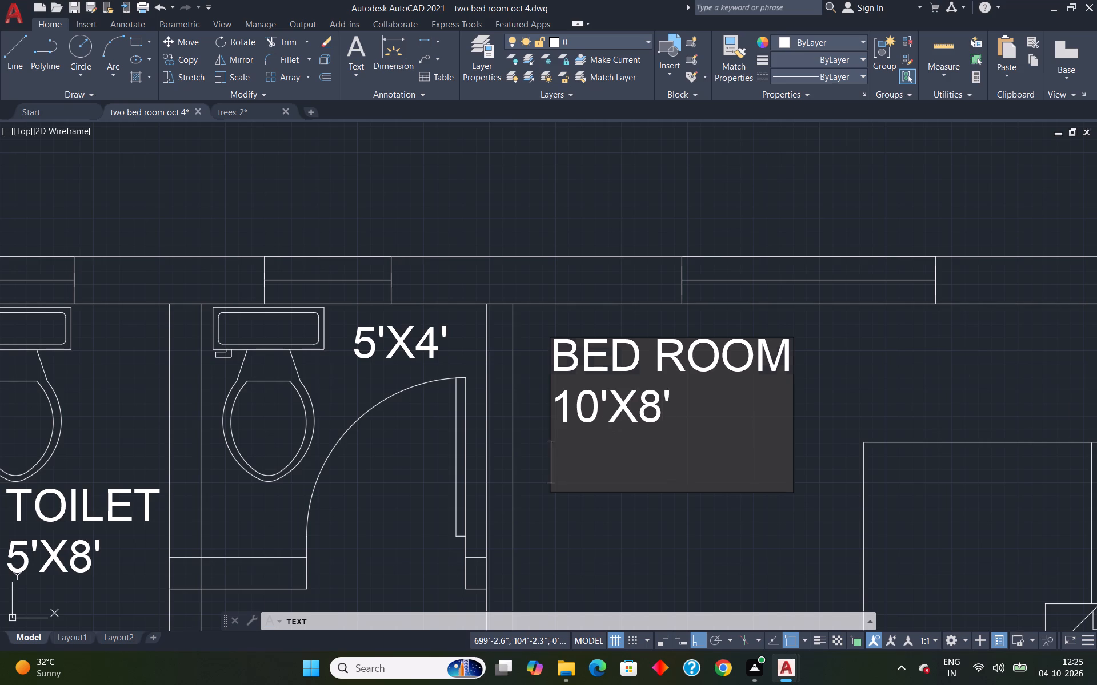
Add the text "BED ROOM" in the south bedroom, just north of the bed, 6" high with 0 rotation.
scroll(968, 349, down, 5)
scroll(956, 435, up, 2)
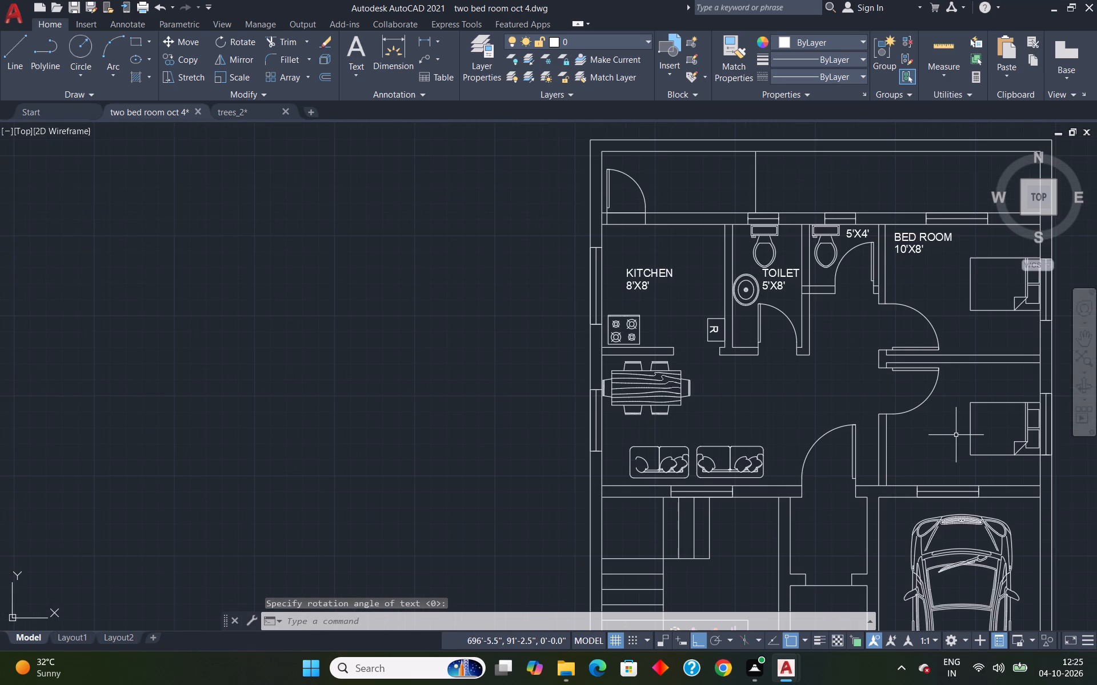
key(space)
scroll(1008, 376, up, 2)
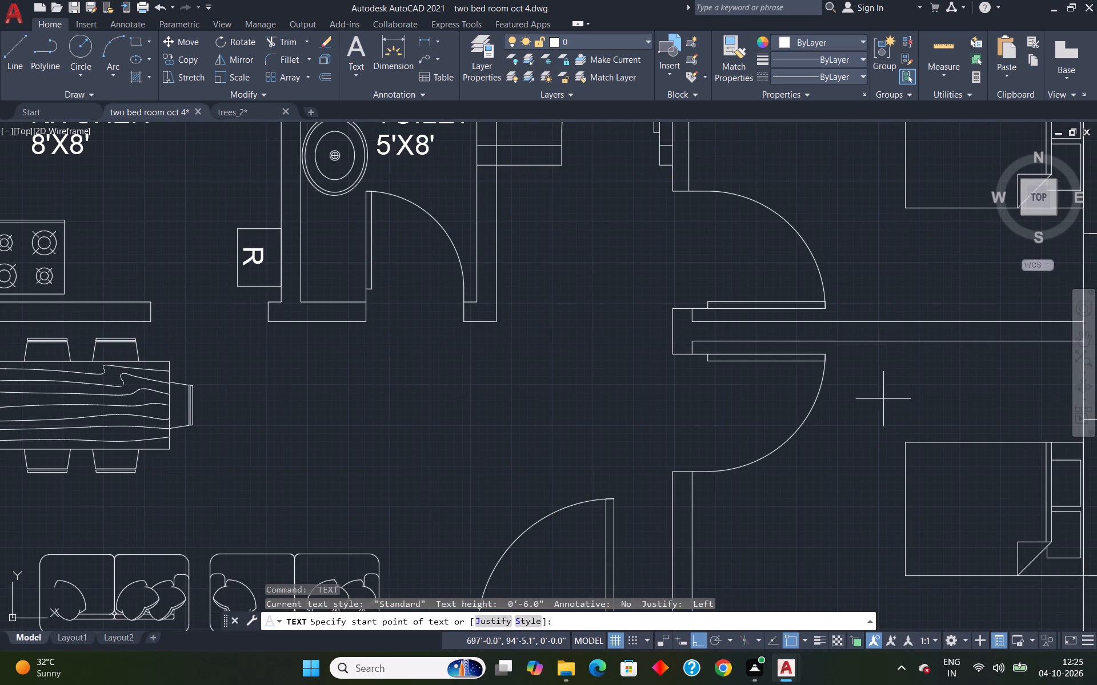
click(871, 384)
scroll(939, 390, down, 4)
scroll(954, 391, up, 1)
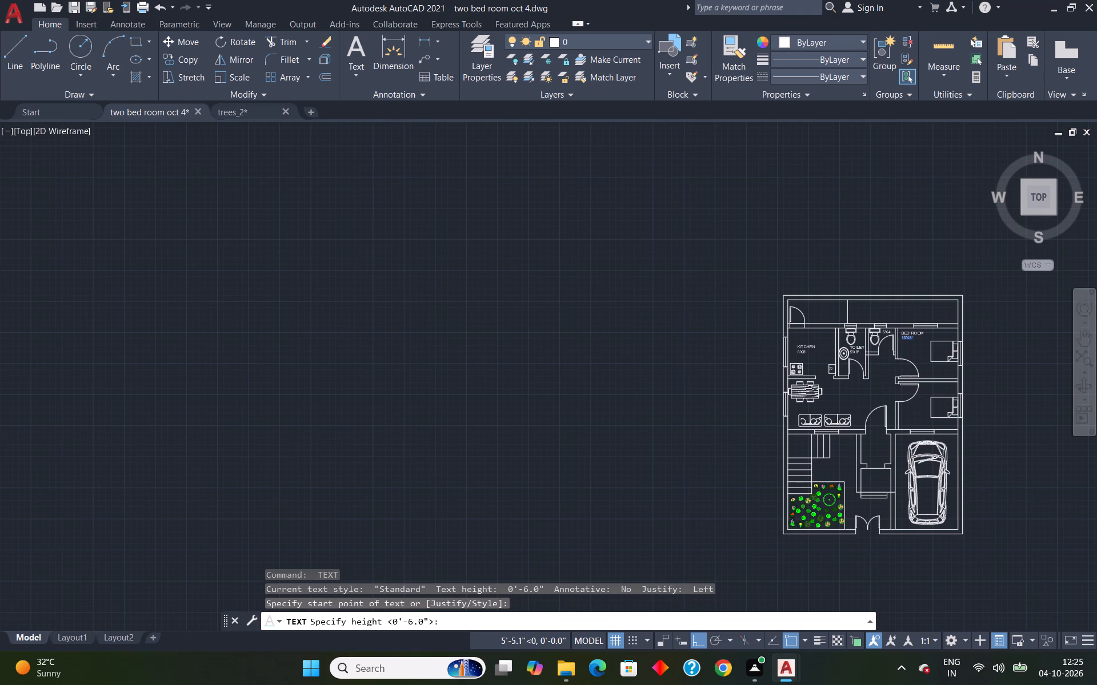
key(Return)
key(Return)
text(BED ROOM)
key(Return)
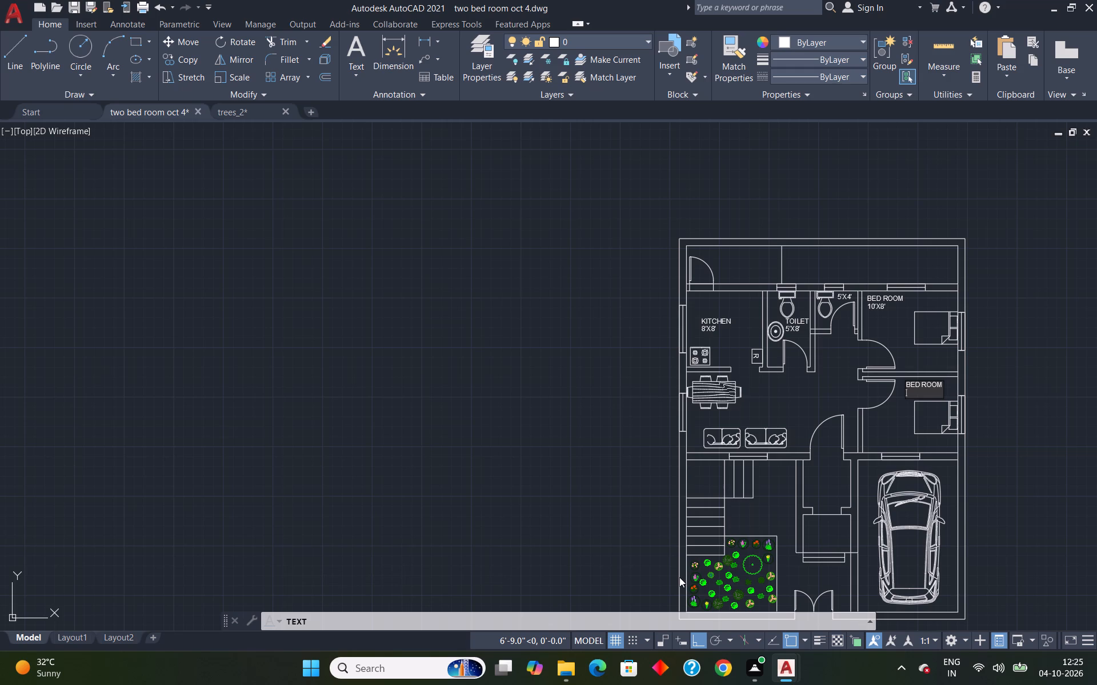
right_click(510, 596)
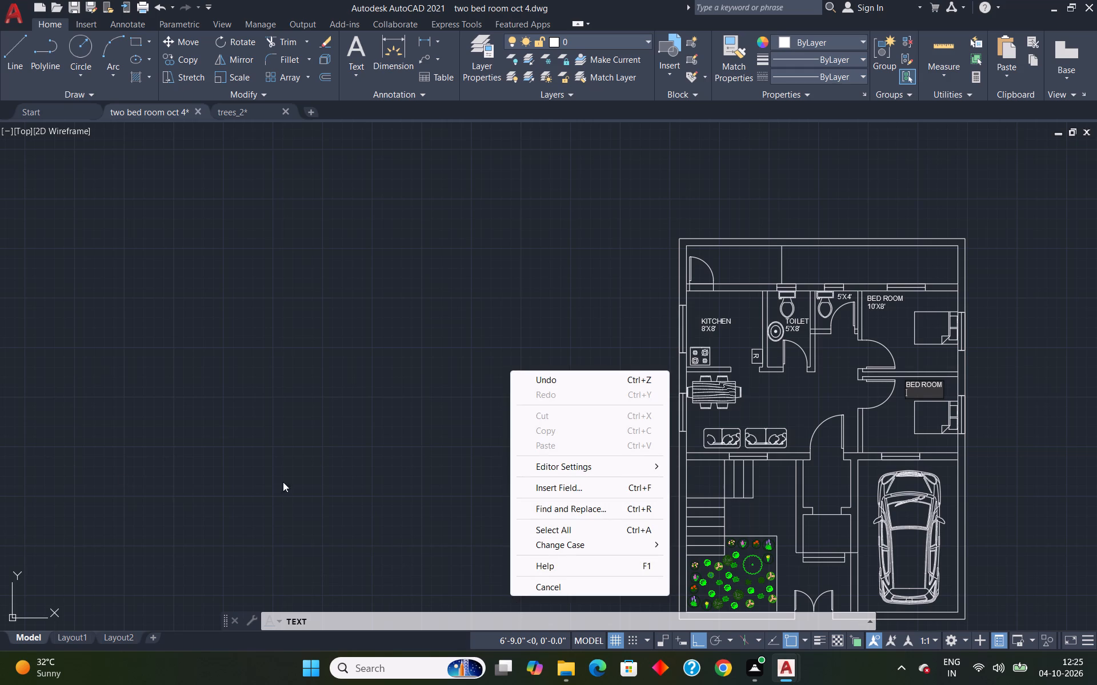
click(329, 432)
scroll(971, 392, up, 4)
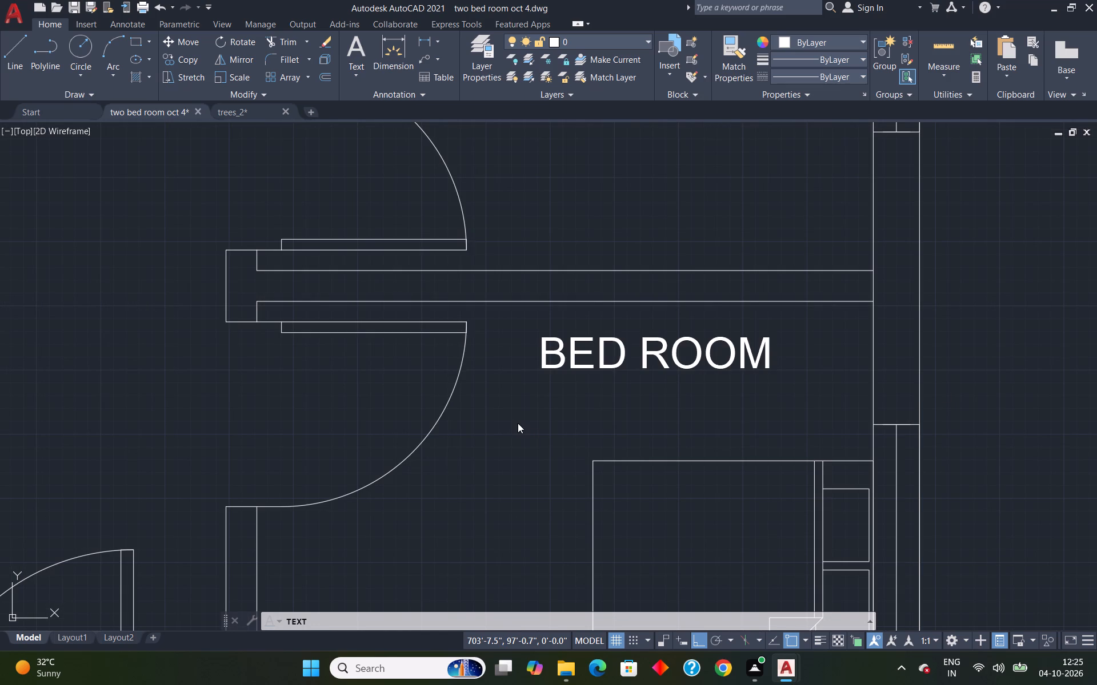
key(space)
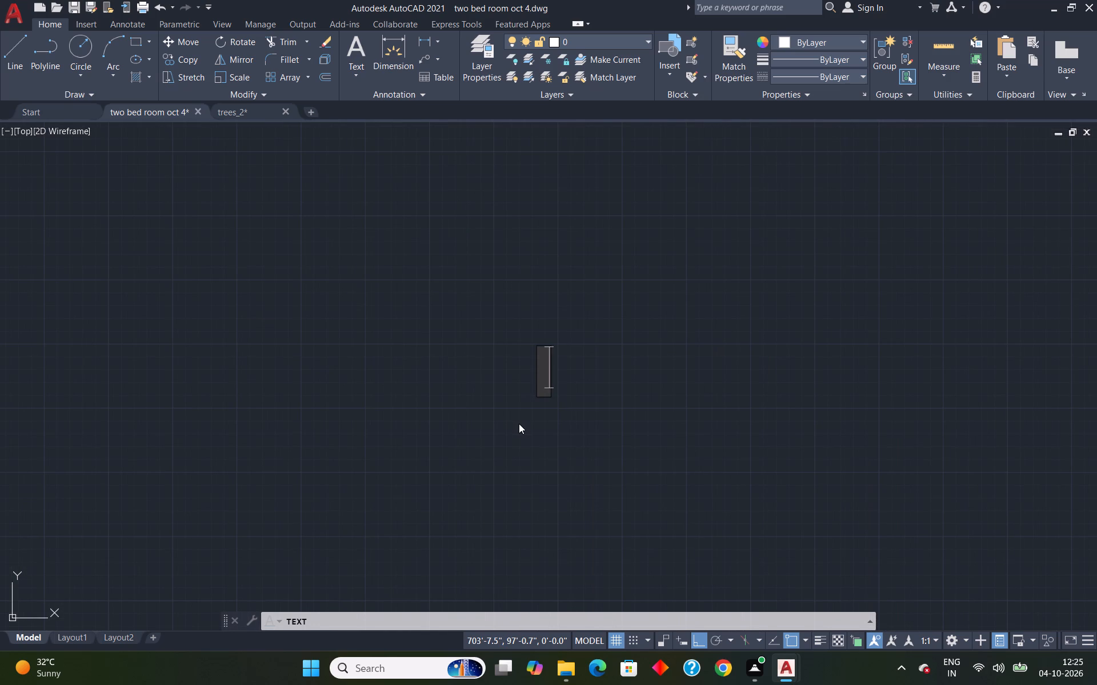
key(Escape)
Add the size text "10'X8'" below the south bedroom's name, 6" high with 0 rotation.
scroll(556, 413, down, 5)
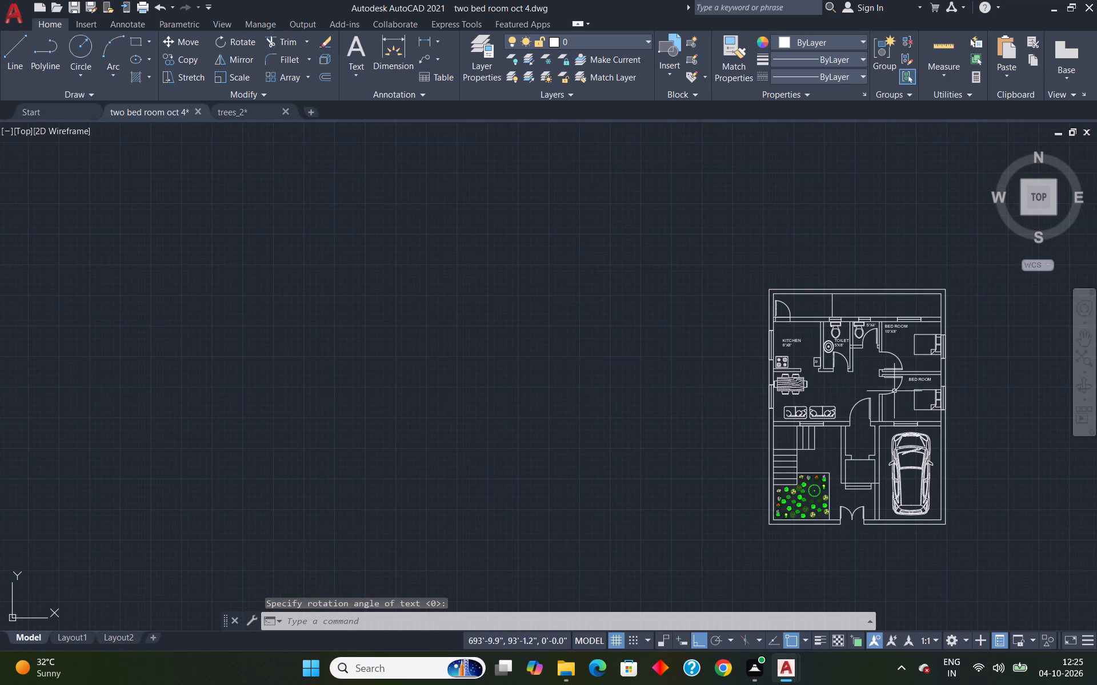
scroll(917, 382, up, 4)
key(space)
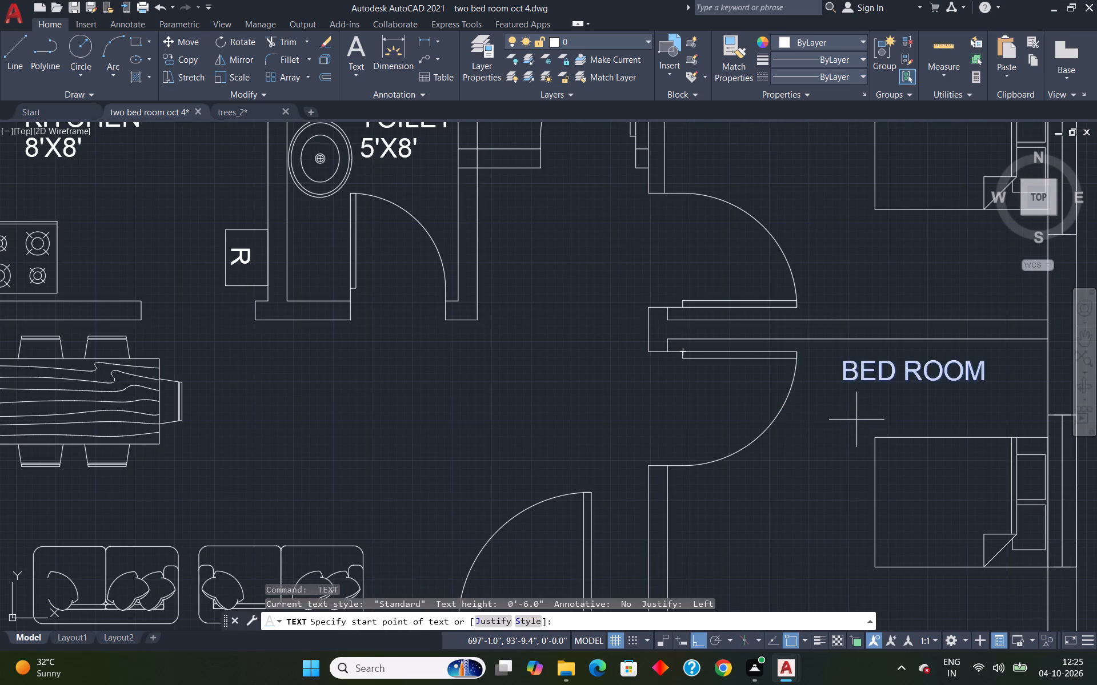
scroll(855, 420, up, 3)
click(706, 425)
scroll(687, 416, down, 5)
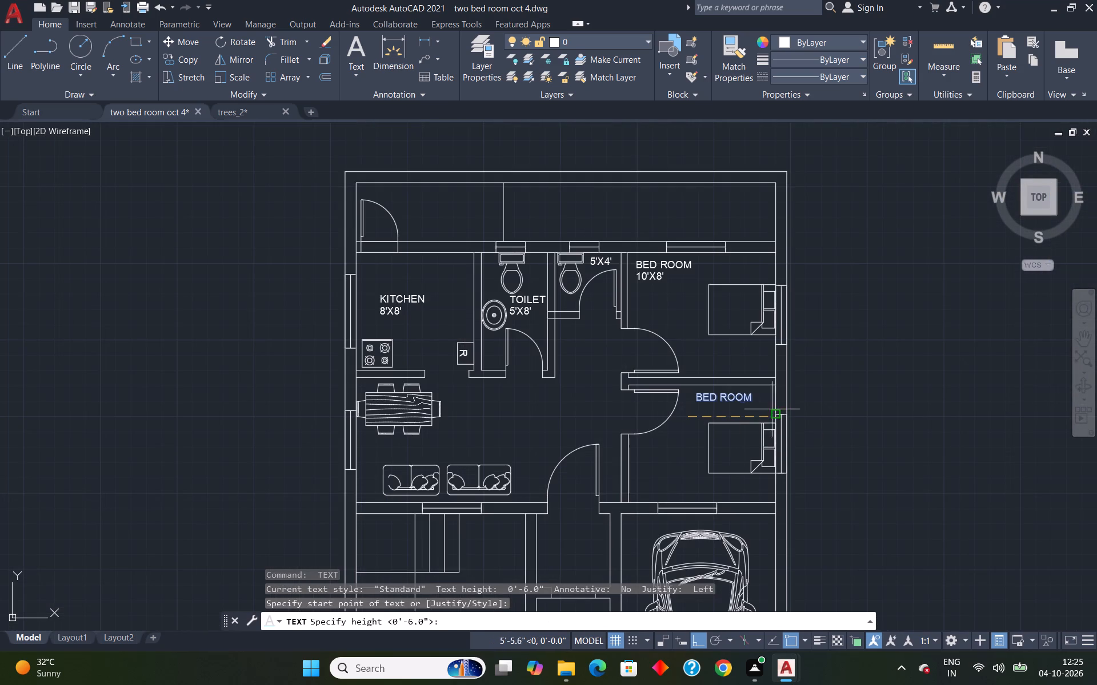
key(Return)
key(Return)
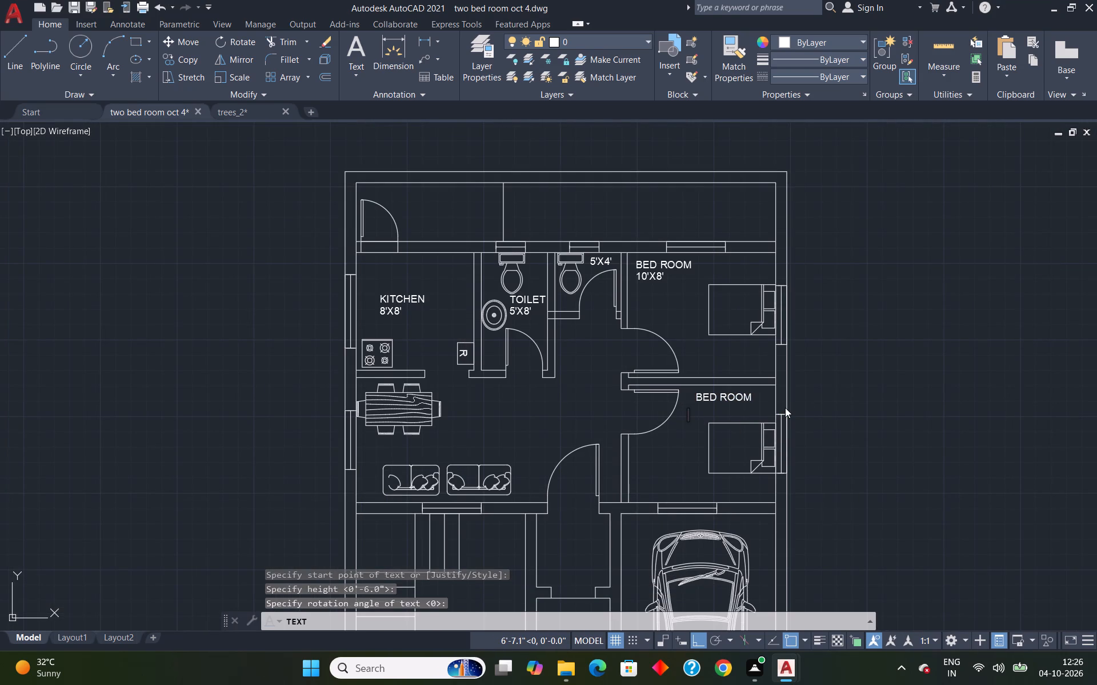
text(10)
text('X8)
key(apostrophe)
key(Return)
key(Return)
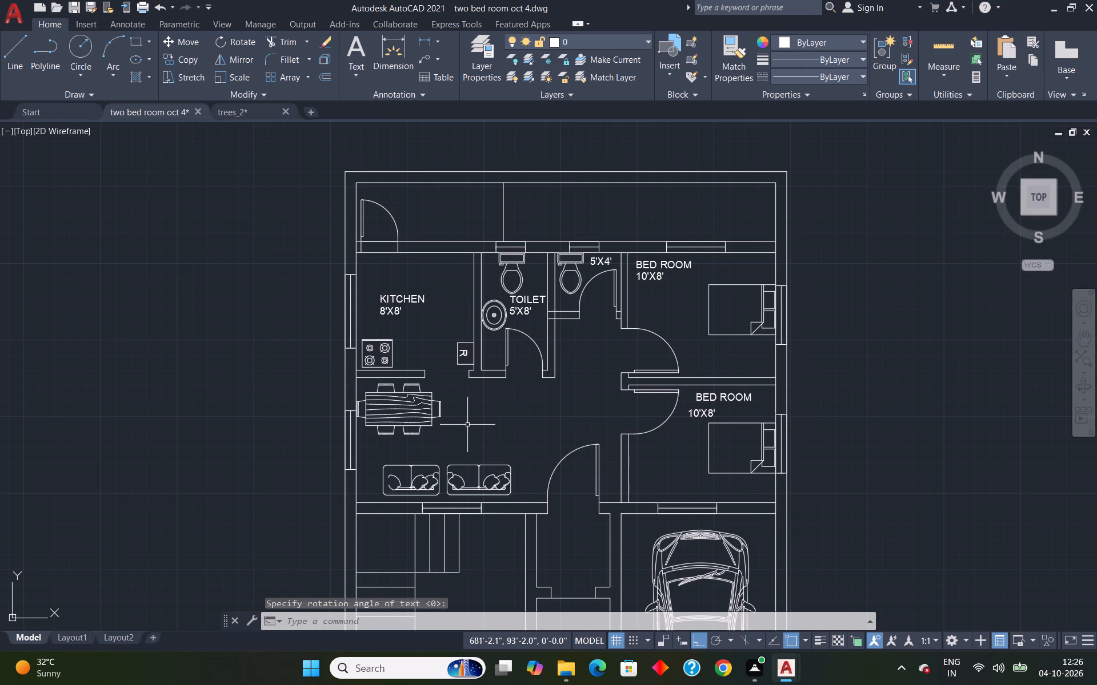
Label the open space east of the dining table "LIVING AREA", 6" high with 0 rotation.
key(space)
scroll(497, 400, up, 3)
click(380, 434)
key(Return)
key(Return)
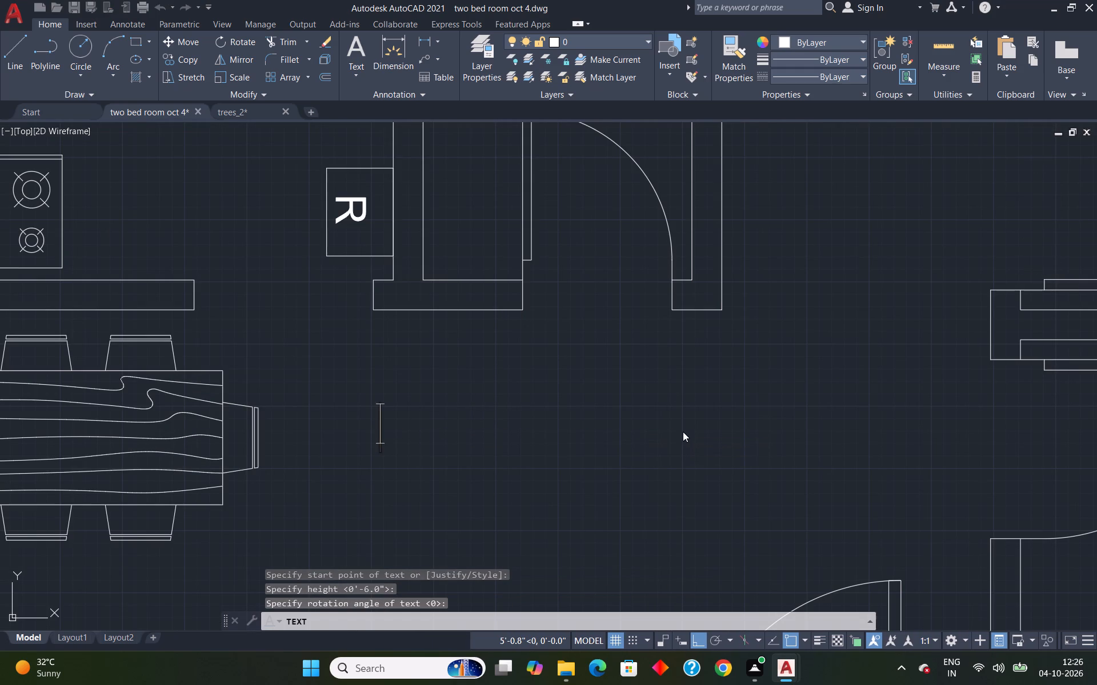
text(LIVING)
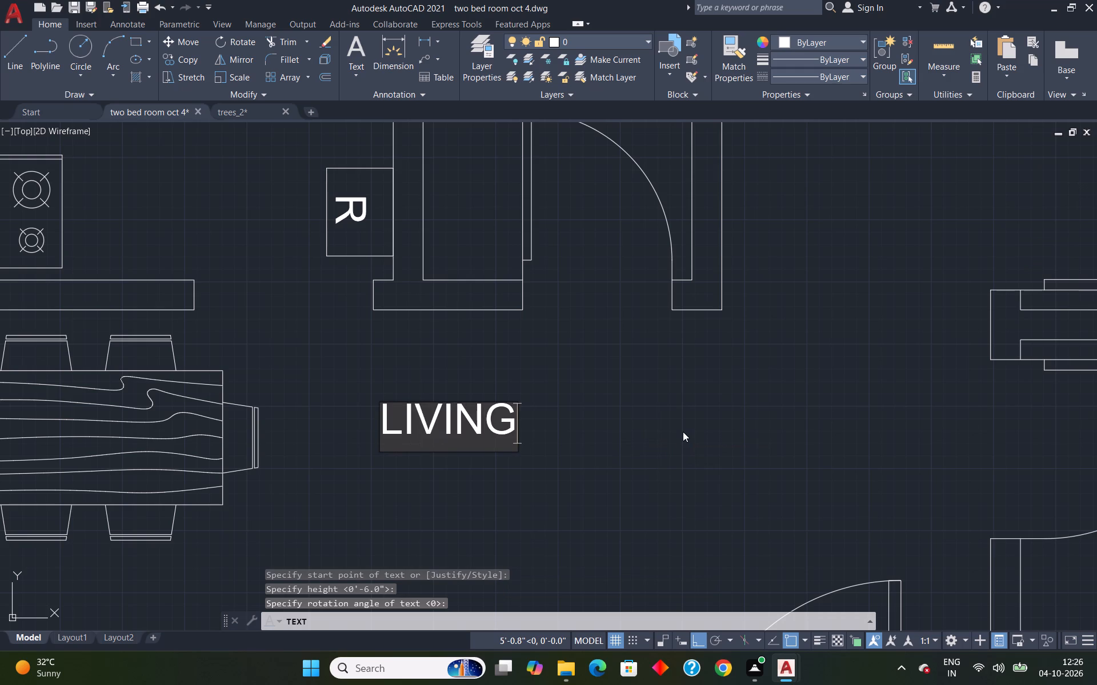
key(space)
text(AREA)
key(space)
key(Return)
key(Return)
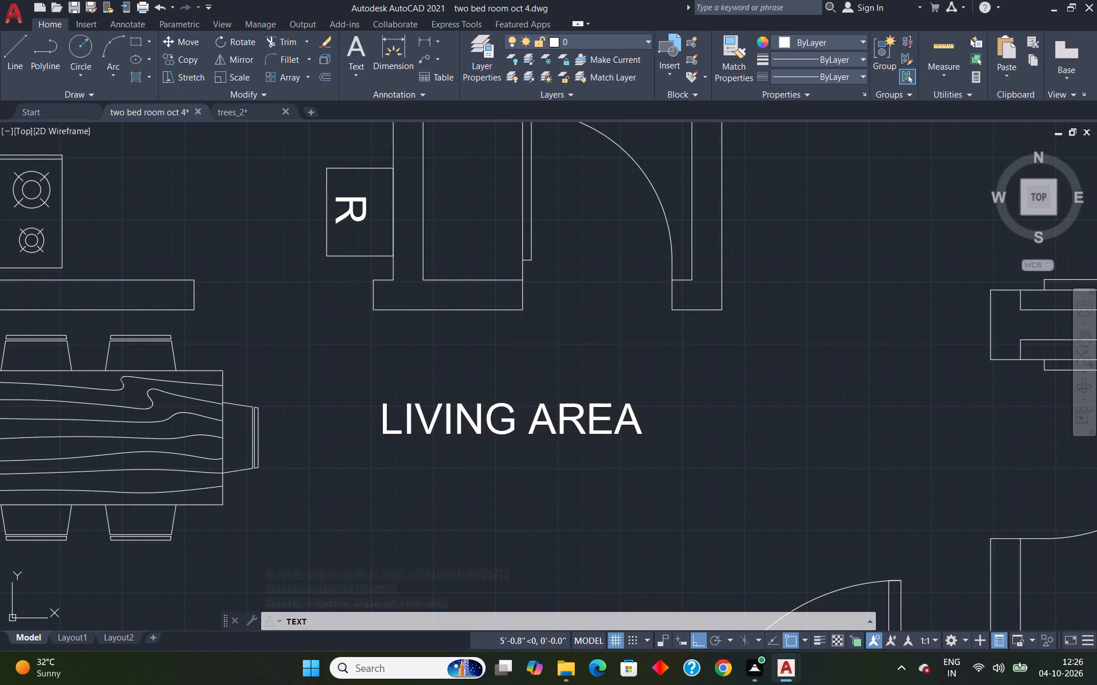
Label the porch space above the entrance steps with two lines of text, "SITOUT" and "5'X4'", 6" high with 0 rotation.
scroll(691, 441, down, 6)
scroll(694, 521, up, 4)
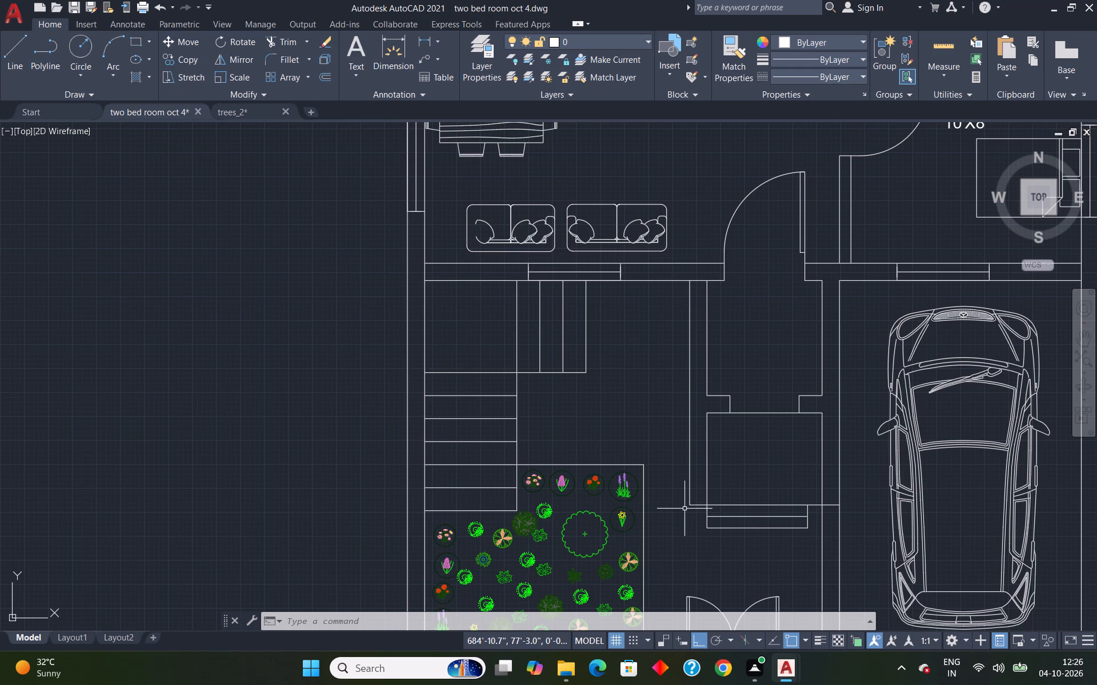
scroll(785, 456, up, 3)
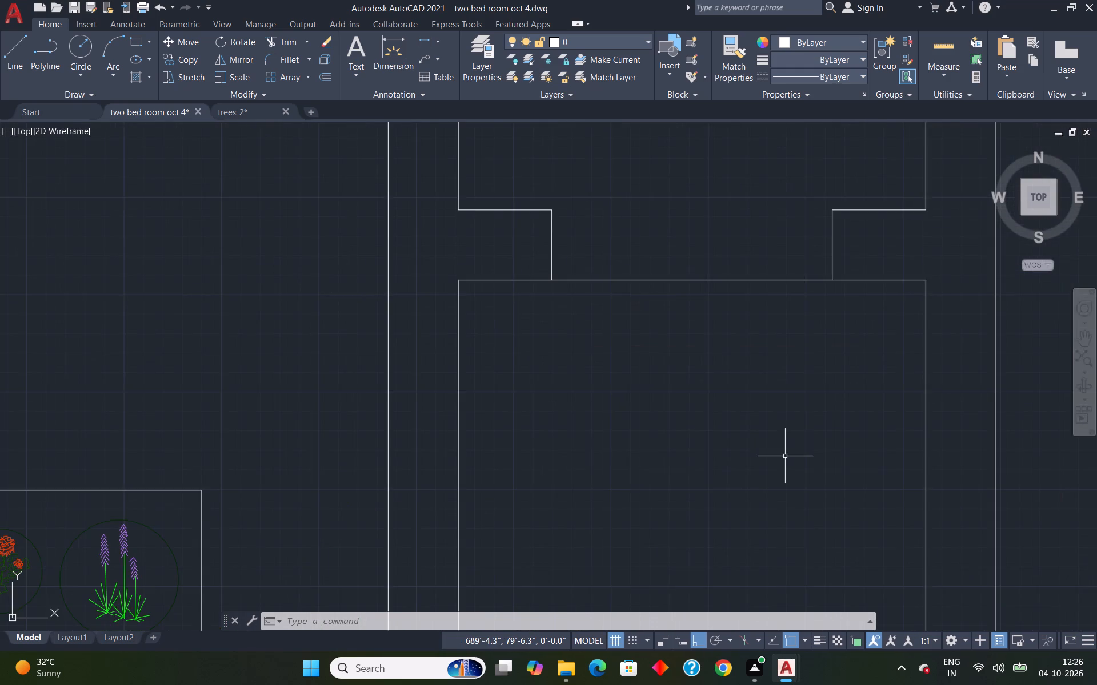
scroll(785, 456, down, 2)
key(space)
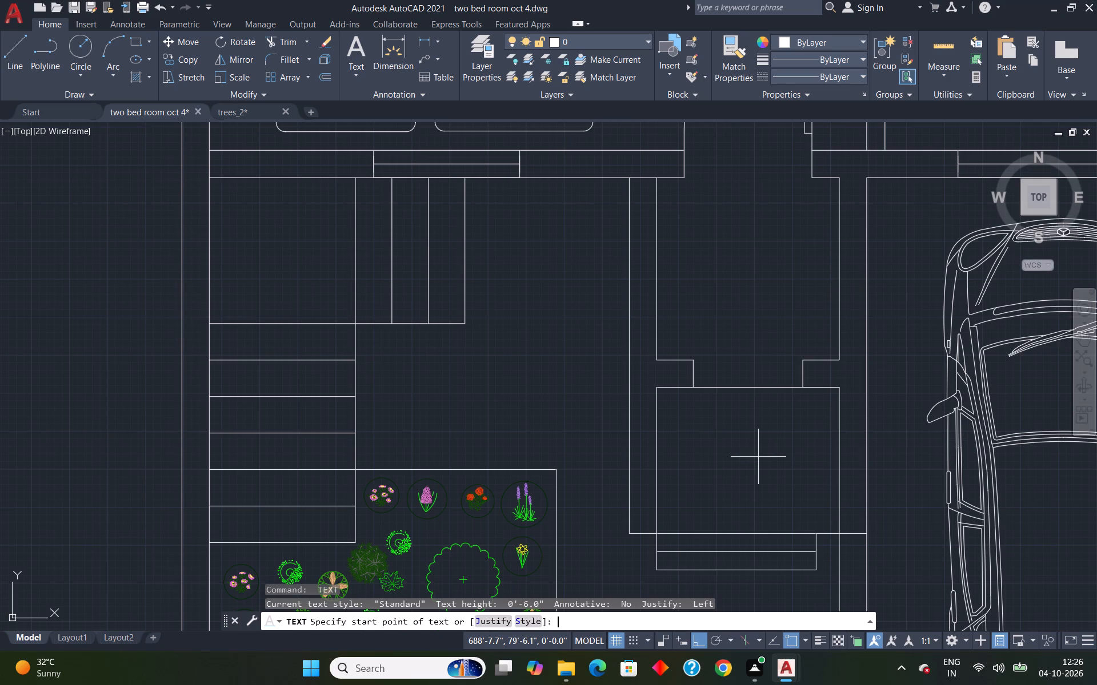
click(678, 449)
key(Return)
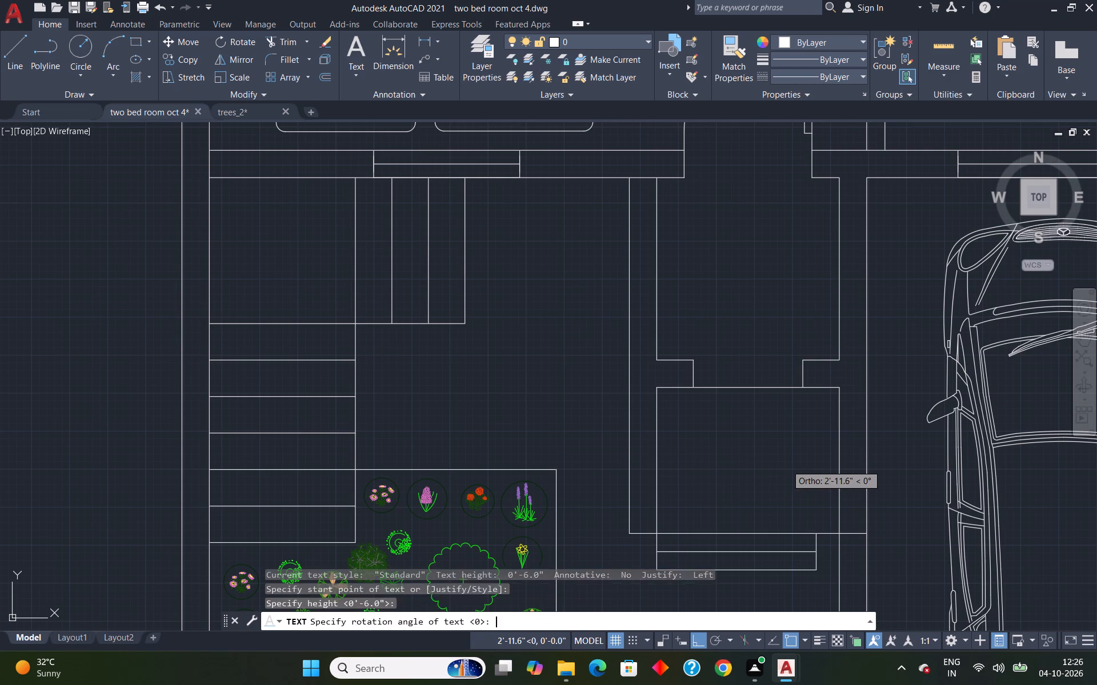
key(Return)
text(SITOUT)
key(Return)
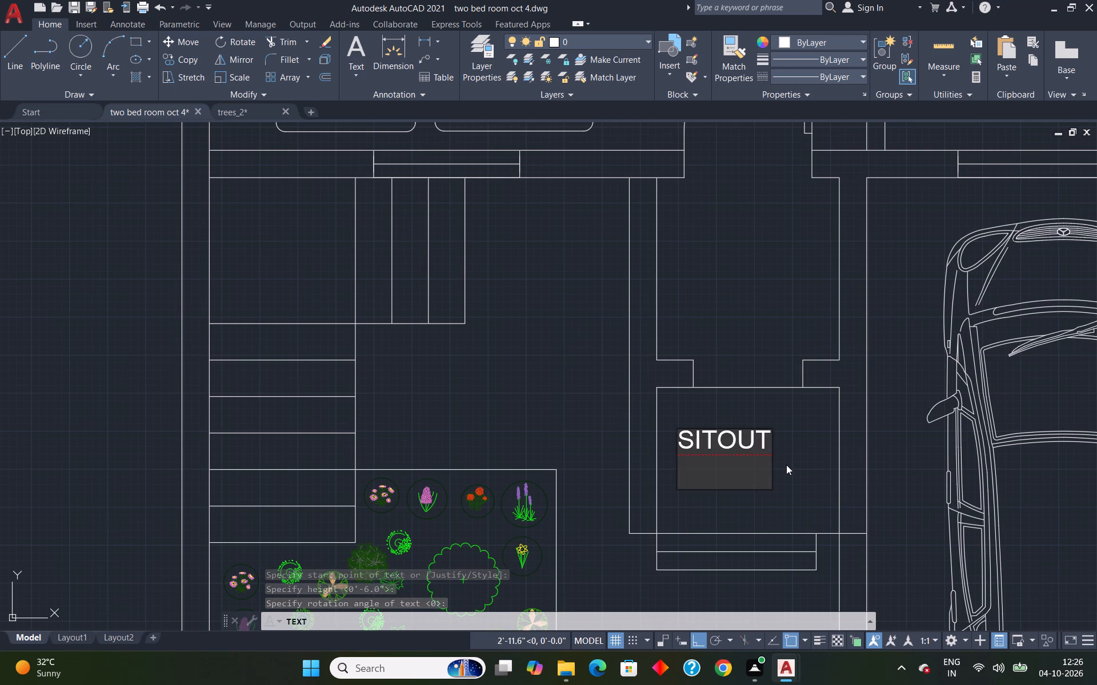
text(5'X4')
key(Return)
key(Return)
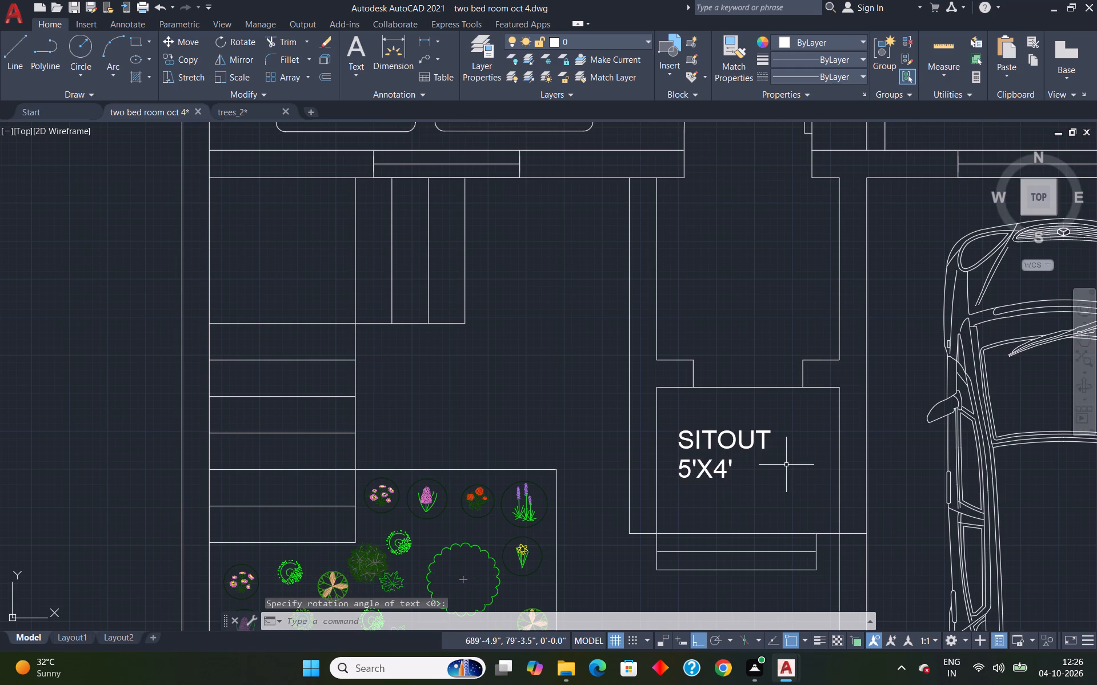
Label the space north of the sitout with two lines of text, "FOYER" and "5'X5'", 6" high with 0 rotation.
key(space)
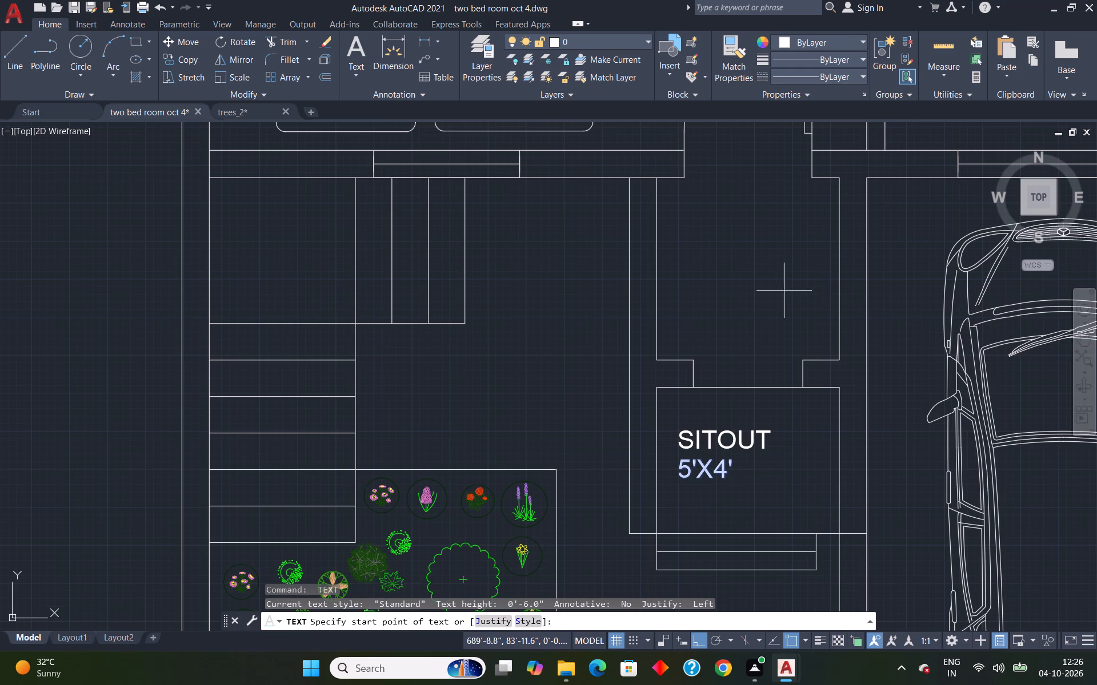
click(695, 239)
key(Return)
key(Return)
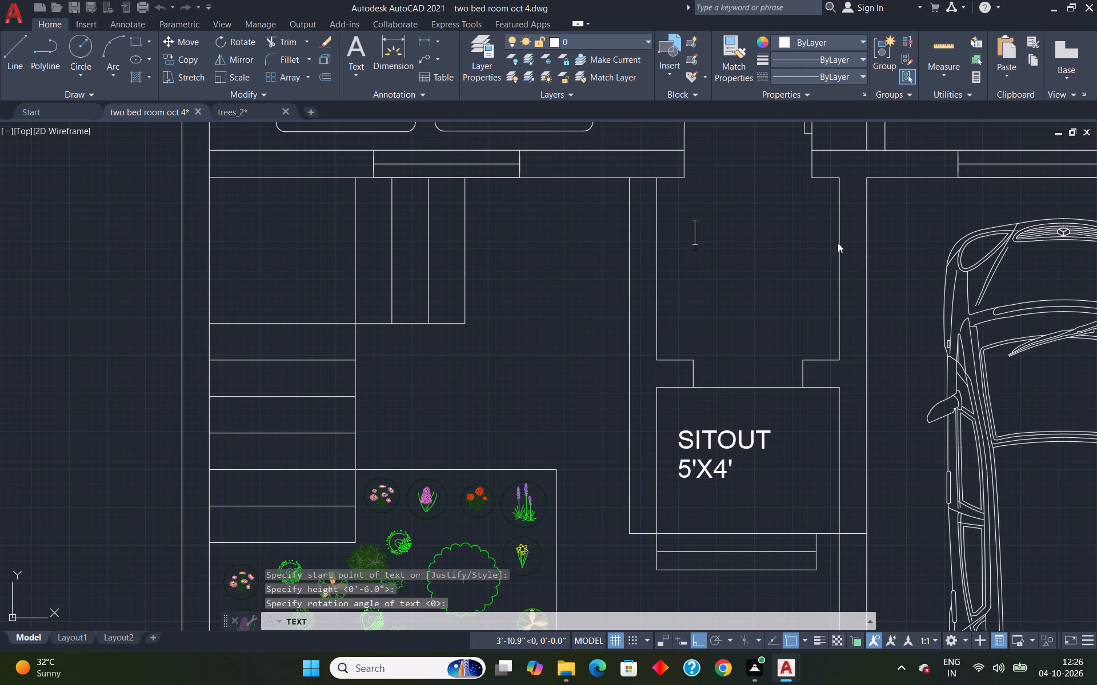
text(FOYER)
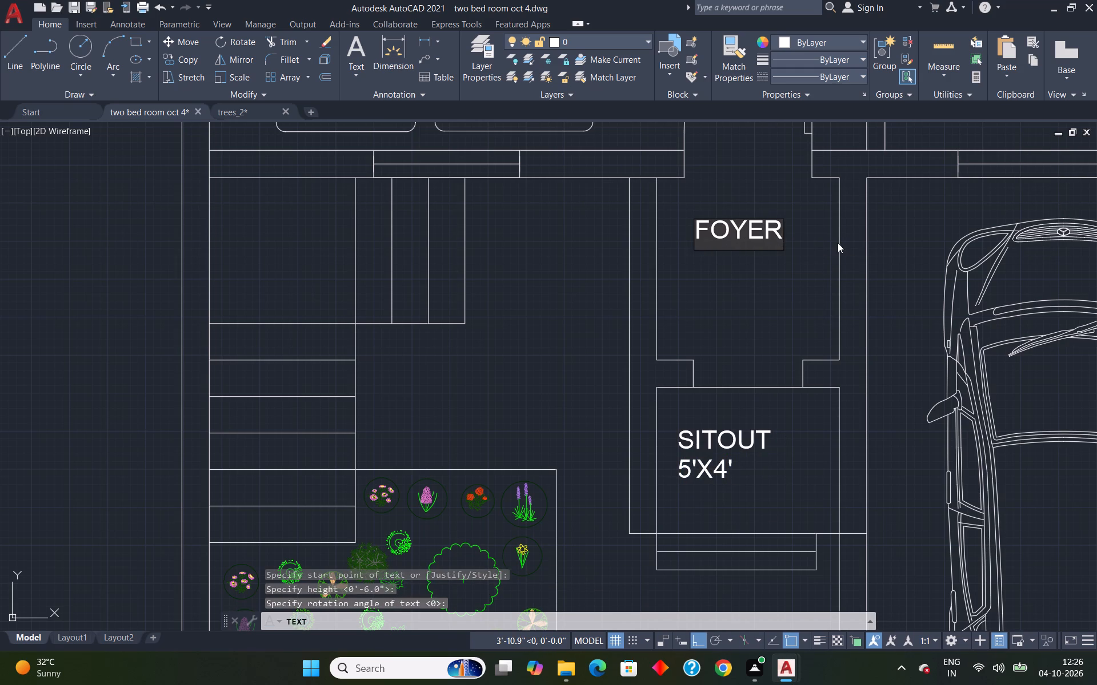
key(Return)
text(5'X5')
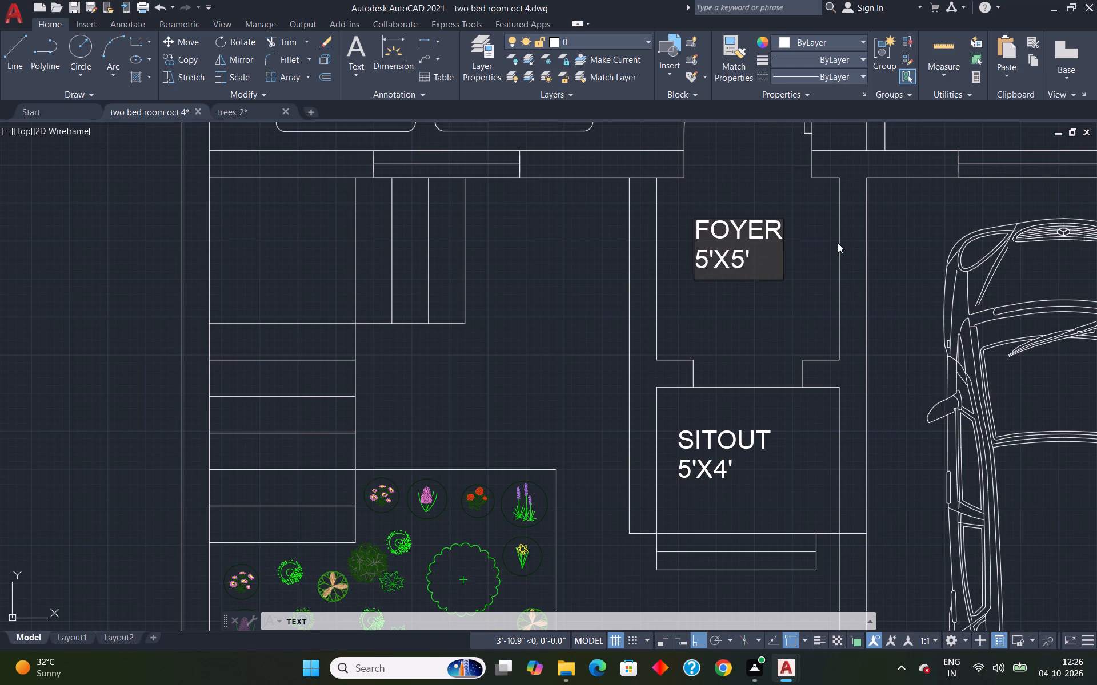
key(Return)
key(Return)
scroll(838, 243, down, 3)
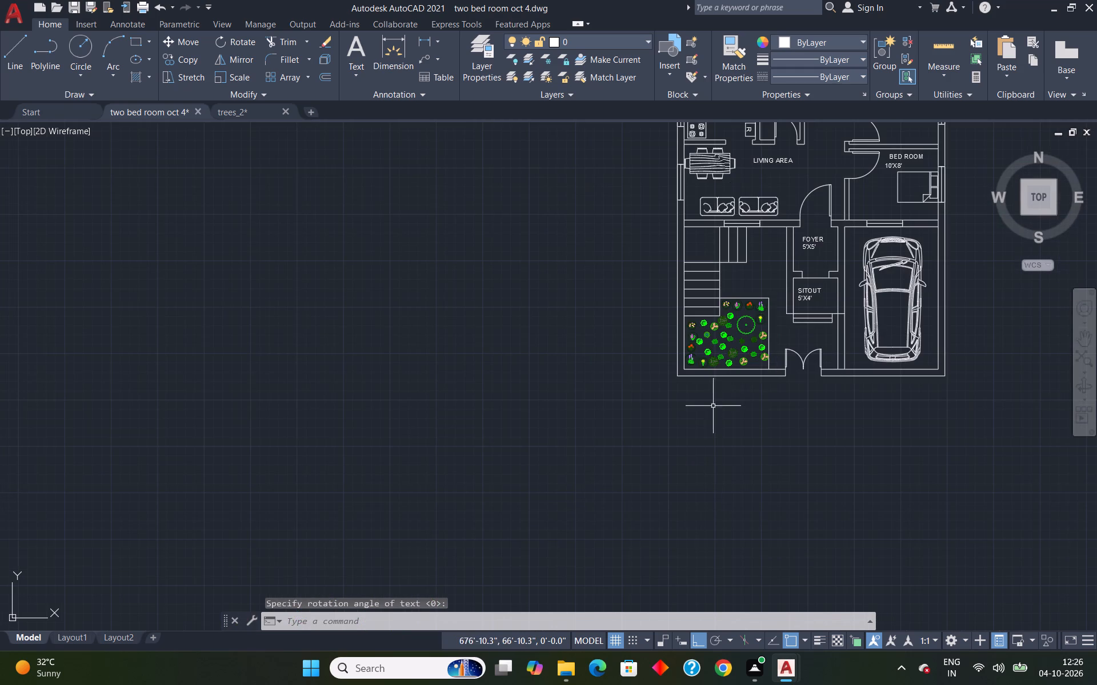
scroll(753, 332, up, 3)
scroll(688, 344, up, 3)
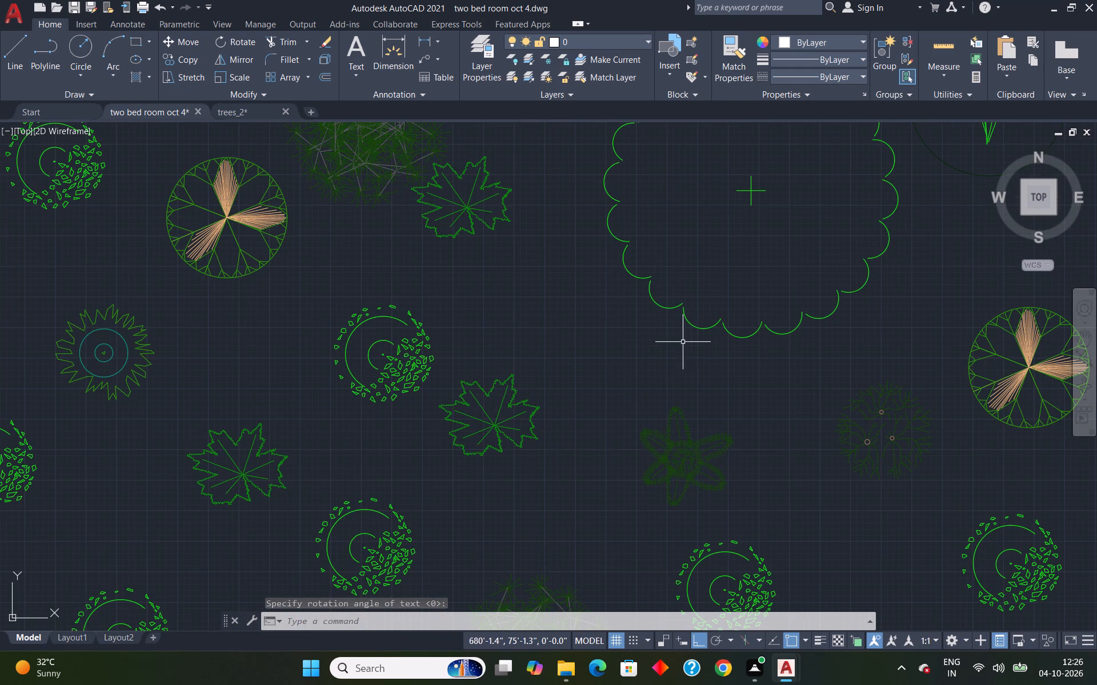
Delete the large scalloped tree outline from the northeast part of the garden planting.
scroll(589, 365, down, 3)
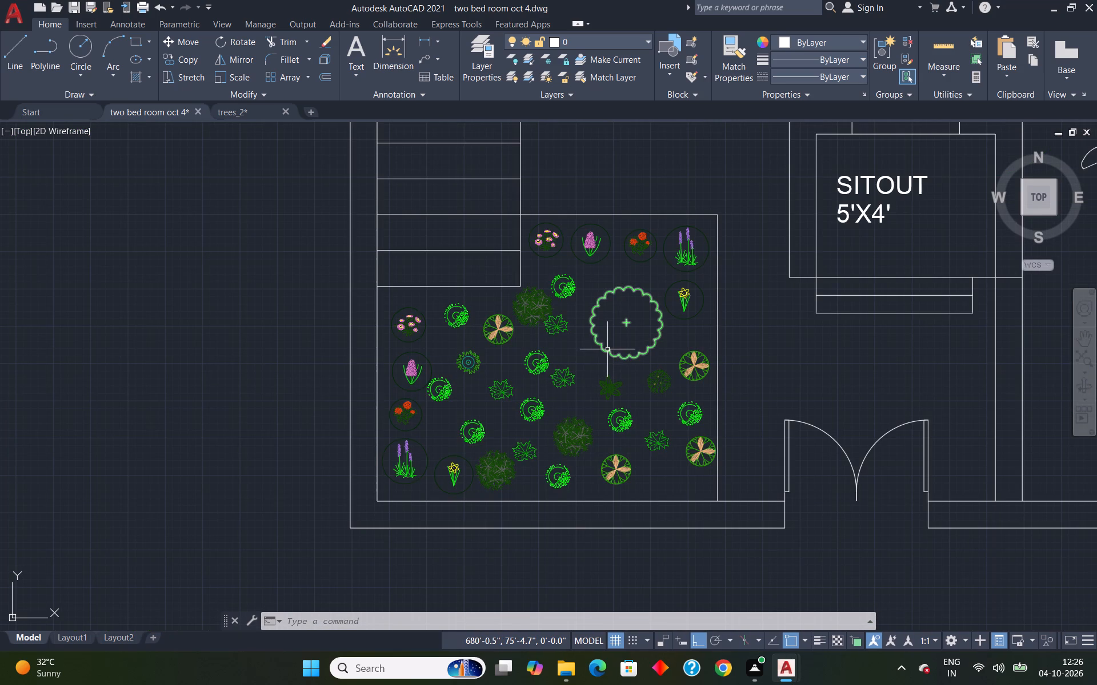
click(607, 349)
key(Delete)
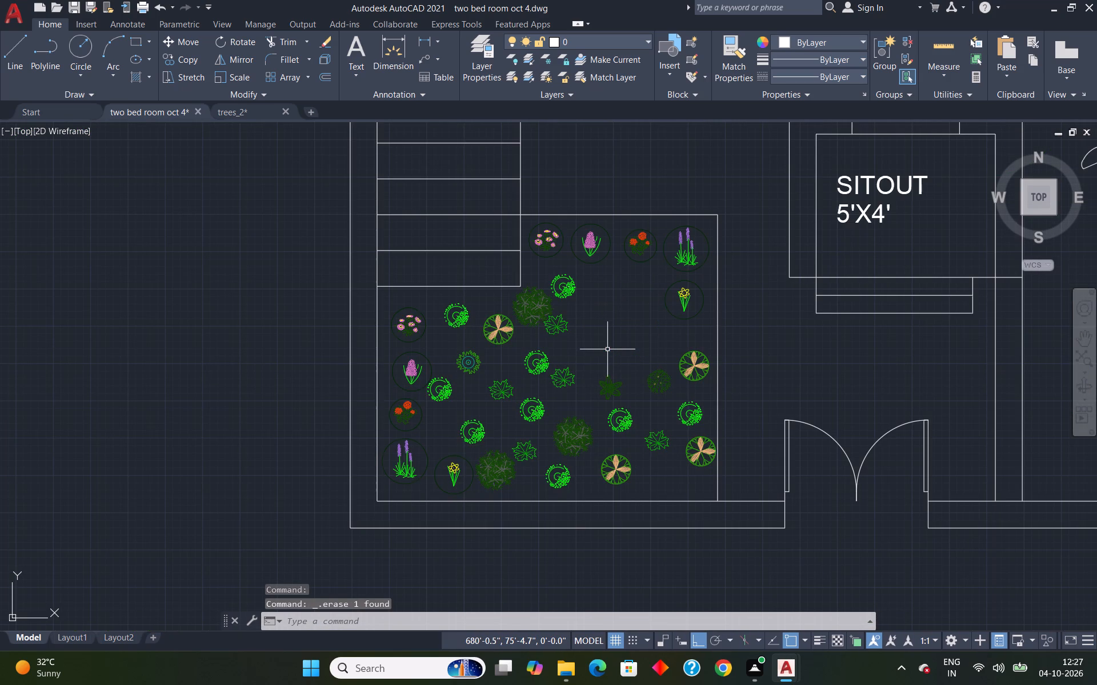
key(space)
key(Escape)
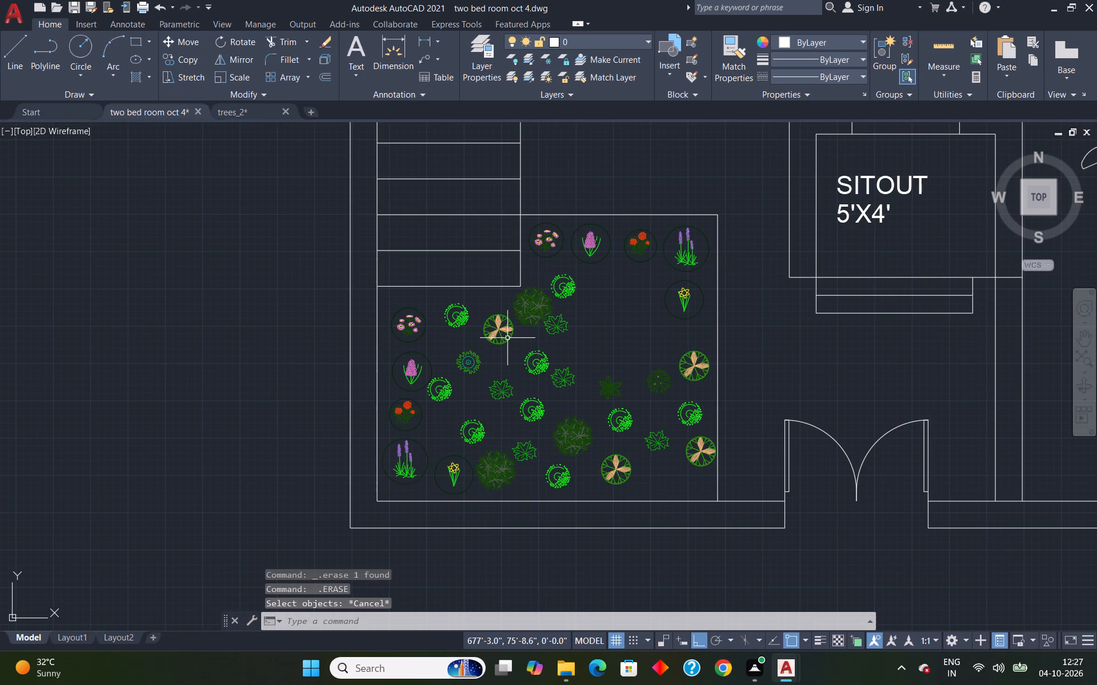
Label the cleared spot in the garden with two lines of text, "GARDEN" and "9'6"X8'", 6" high with 0 rotation.
text(DT)
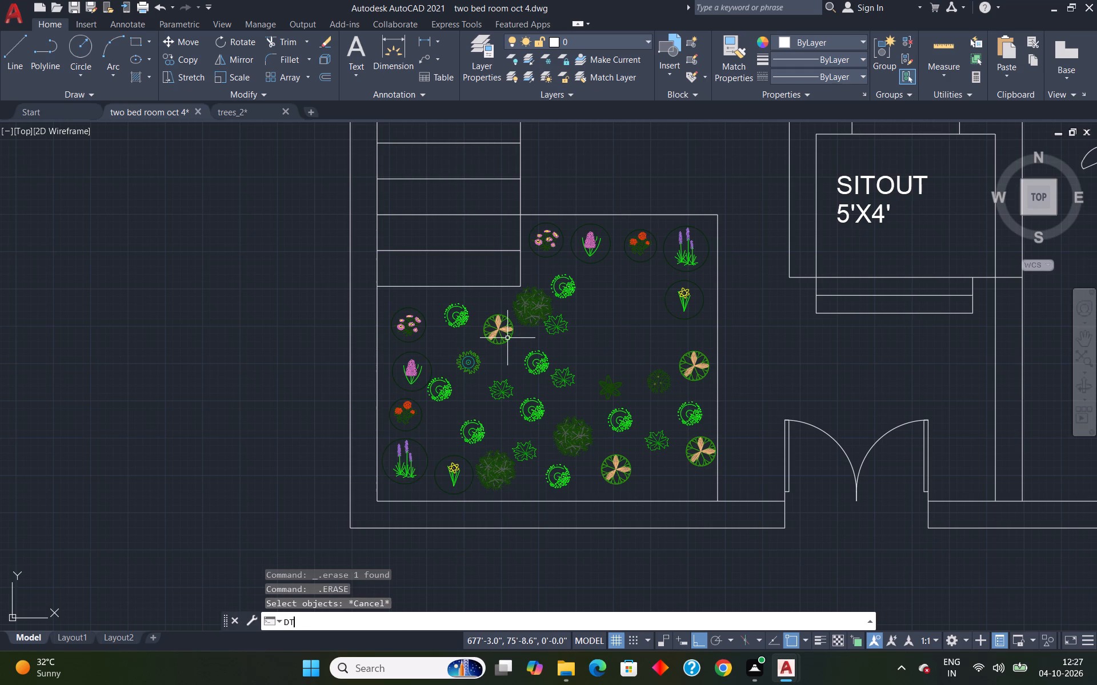
key(Return)
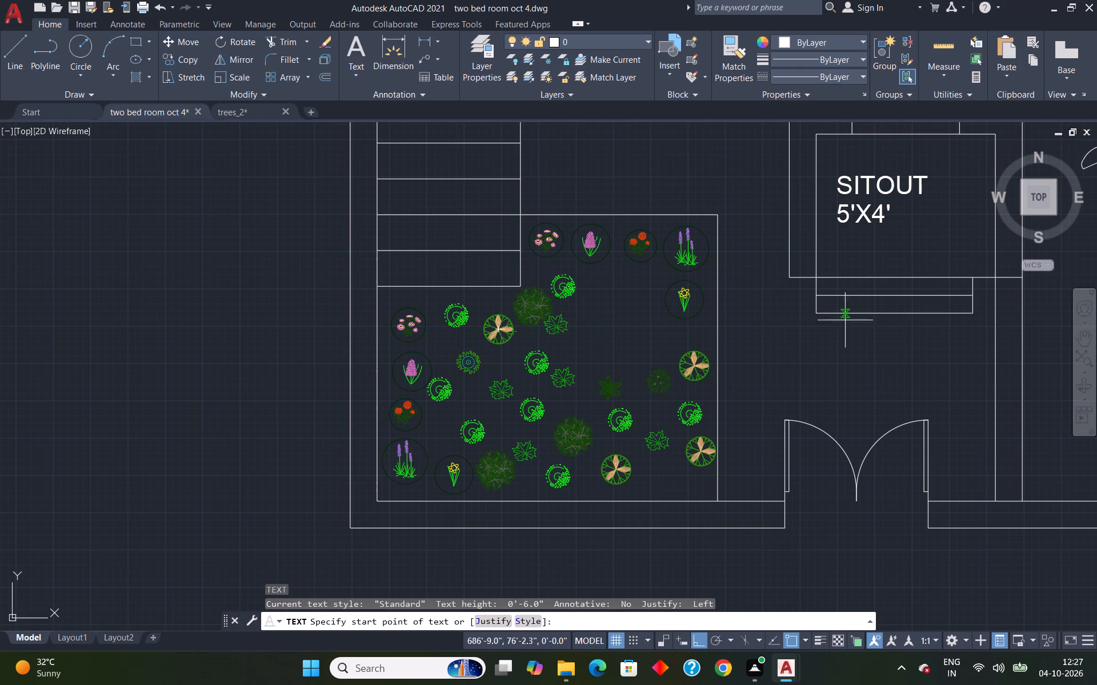
click(586, 309)
key(Return)
key(Return)
text(GARDE)
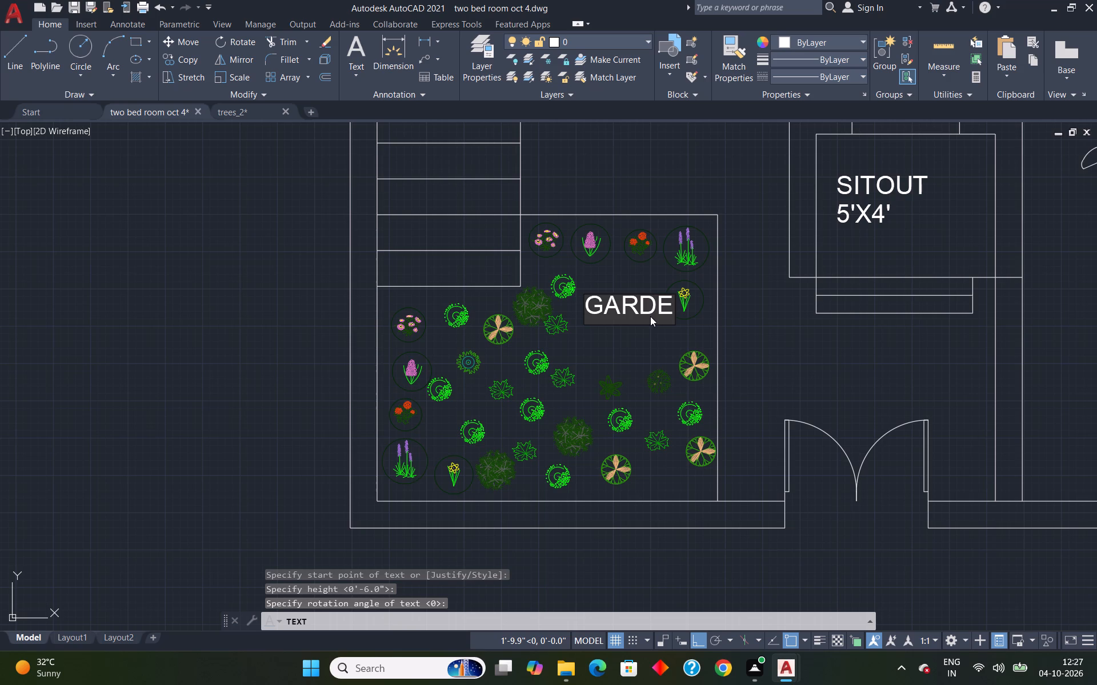
key(n)
key(Return)
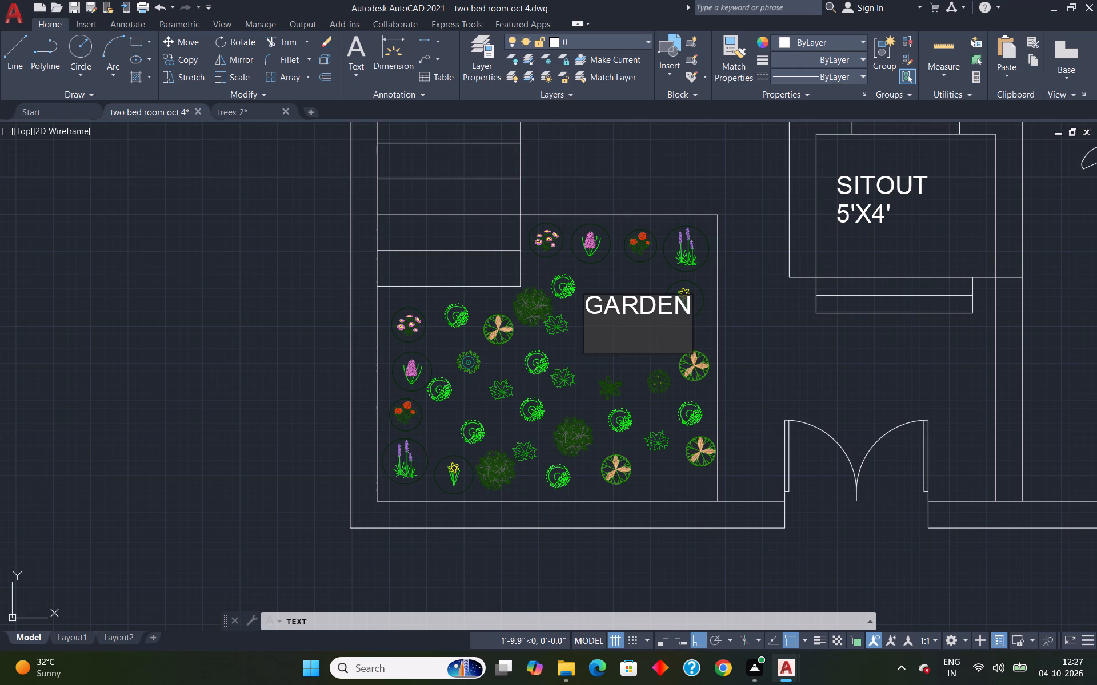
text(9')
text(6")
key(x)
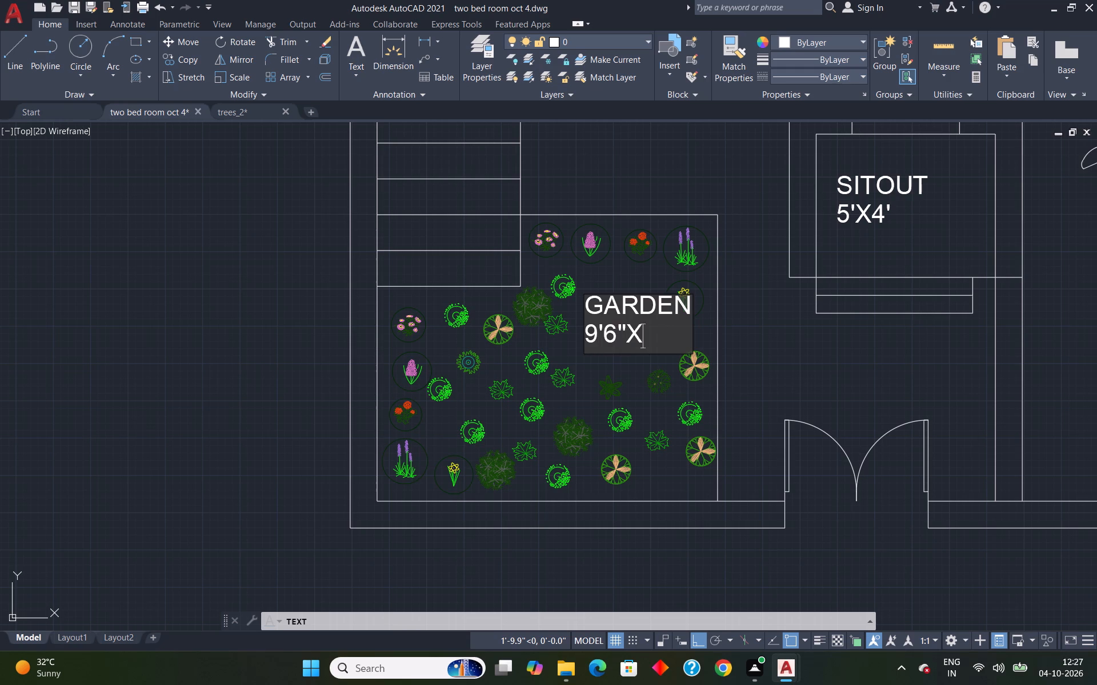
text(8')
key(Return)
key(Return)
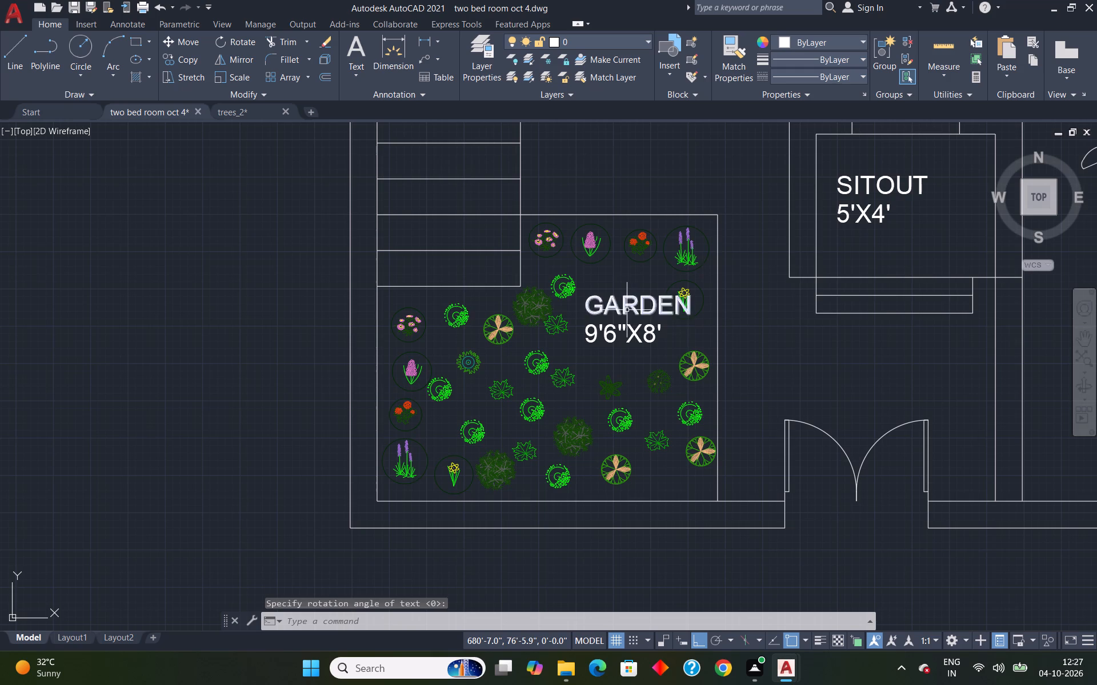
Move the "GARDEN" text slightly west and down so it sits centred just above its size text.
click(627, 310)
key(m)
key(Return)
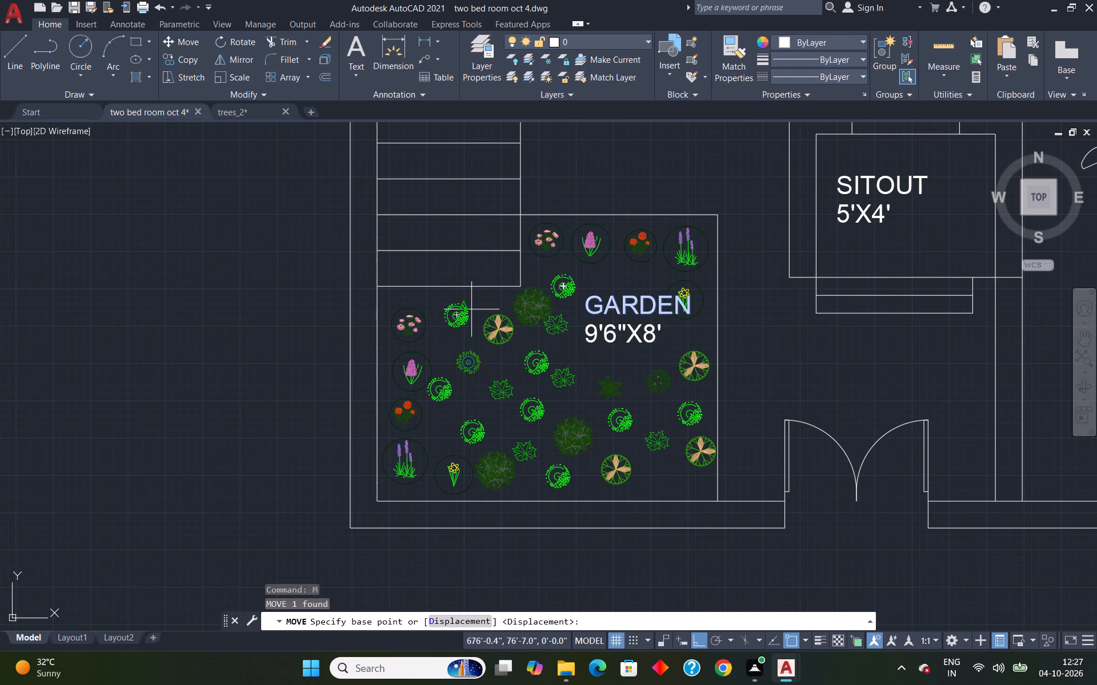
click(591, 311)
click(561, 313)
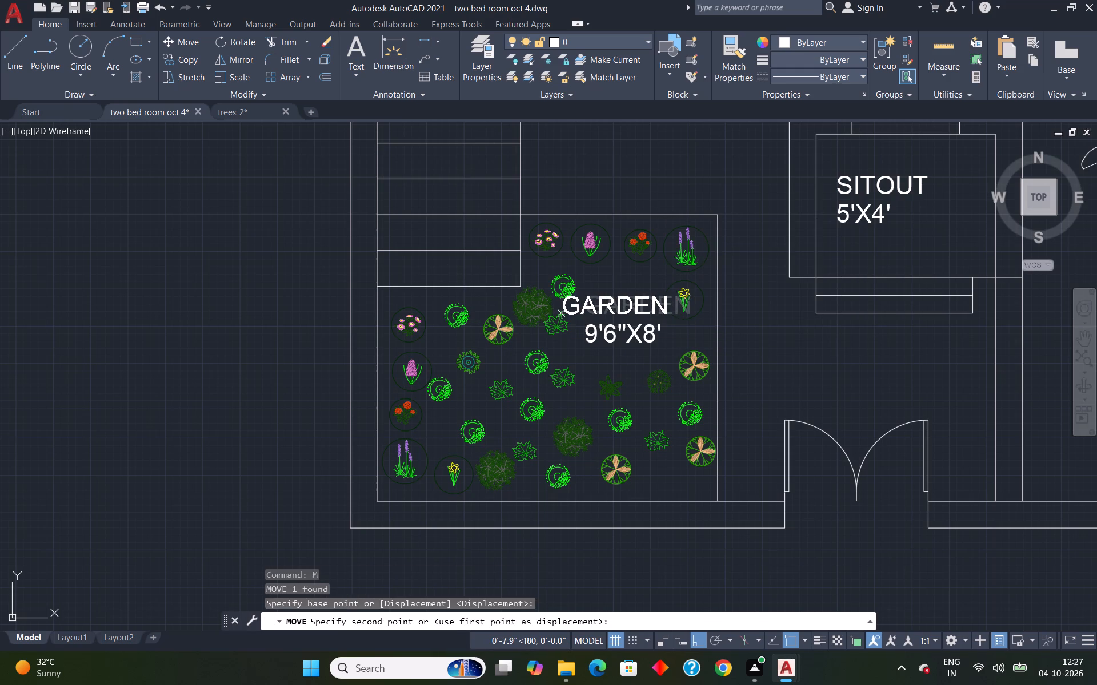
click(651, 301)
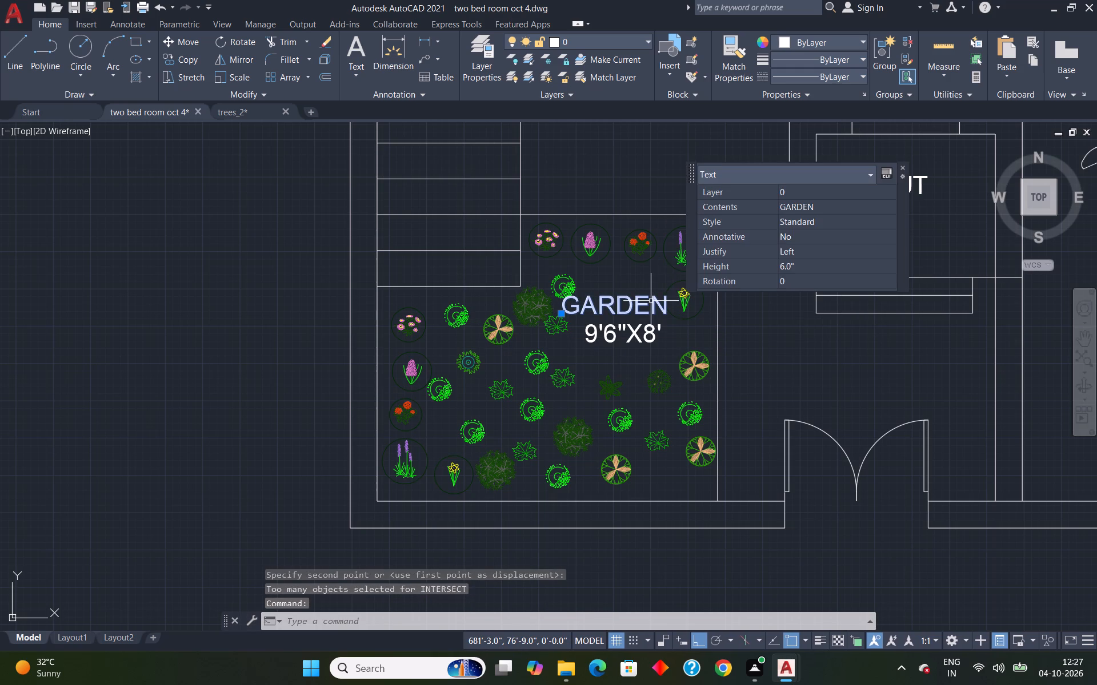
key(m)
key(Return)
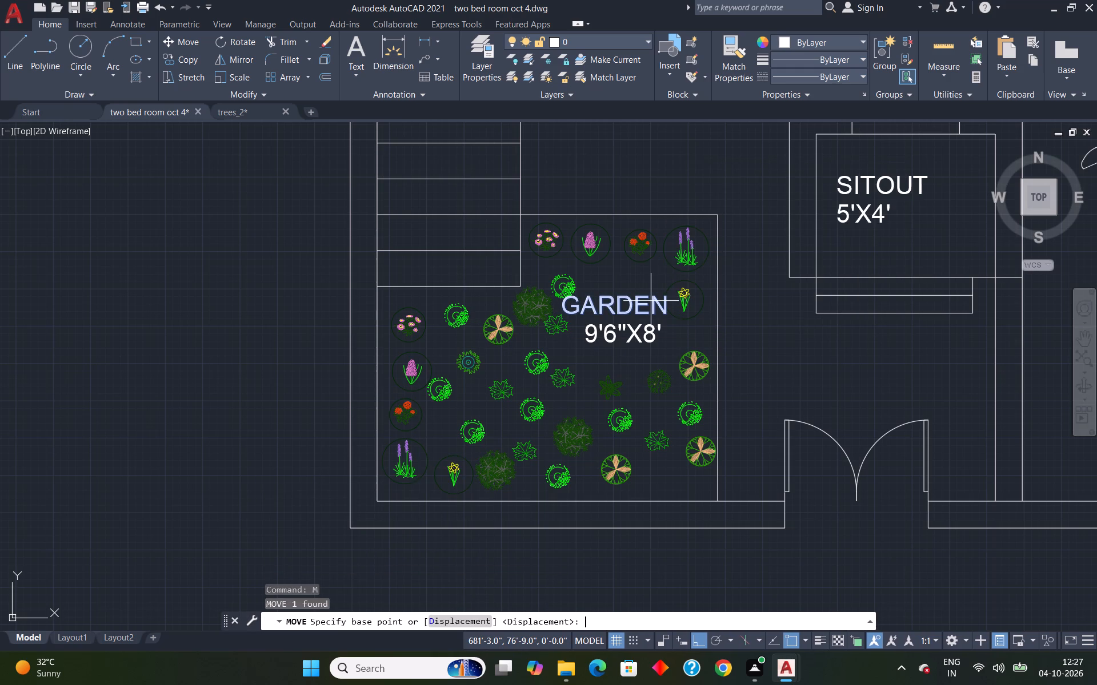
click(651, 301)
click(666, 310)
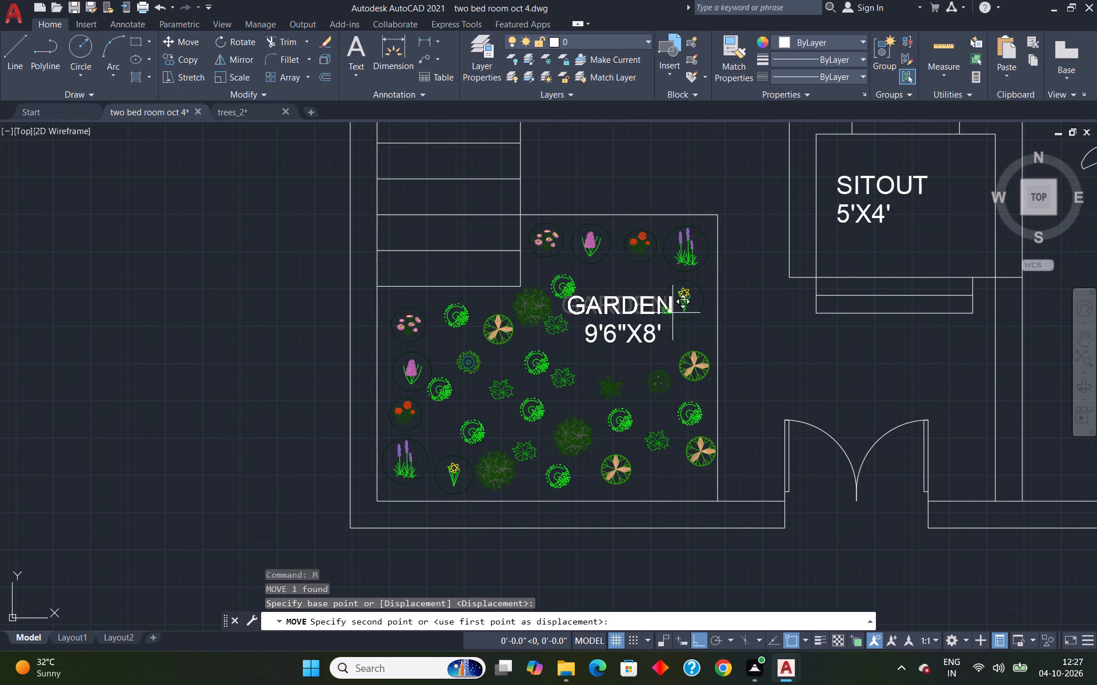
click(676, 313)
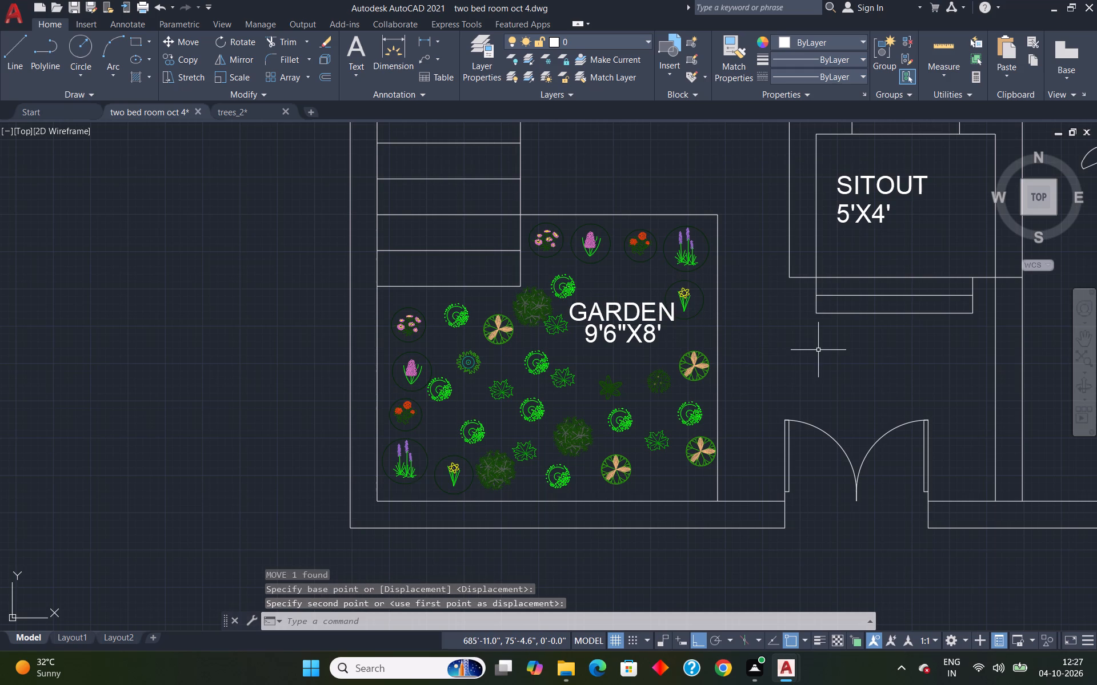
key(Escape)
Measure the width and length of the car parking space with the quick measure tool.
scroll(818, 350, down, 2)
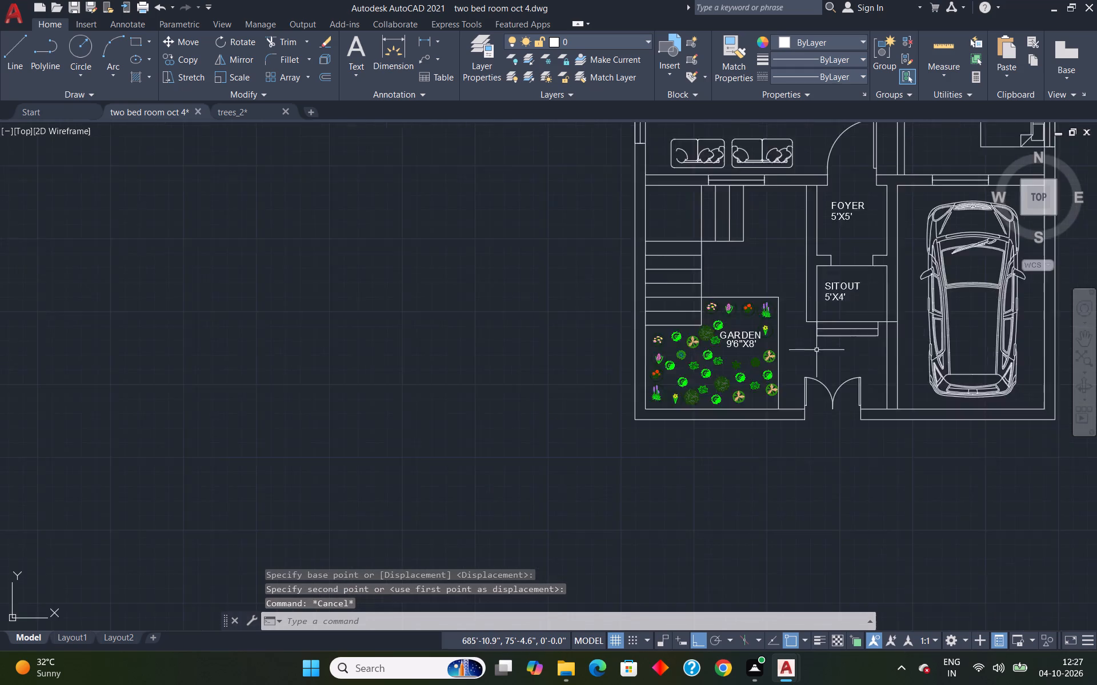
scroll(811, 352, down, 3)
scroll(838, 311, up, 3)
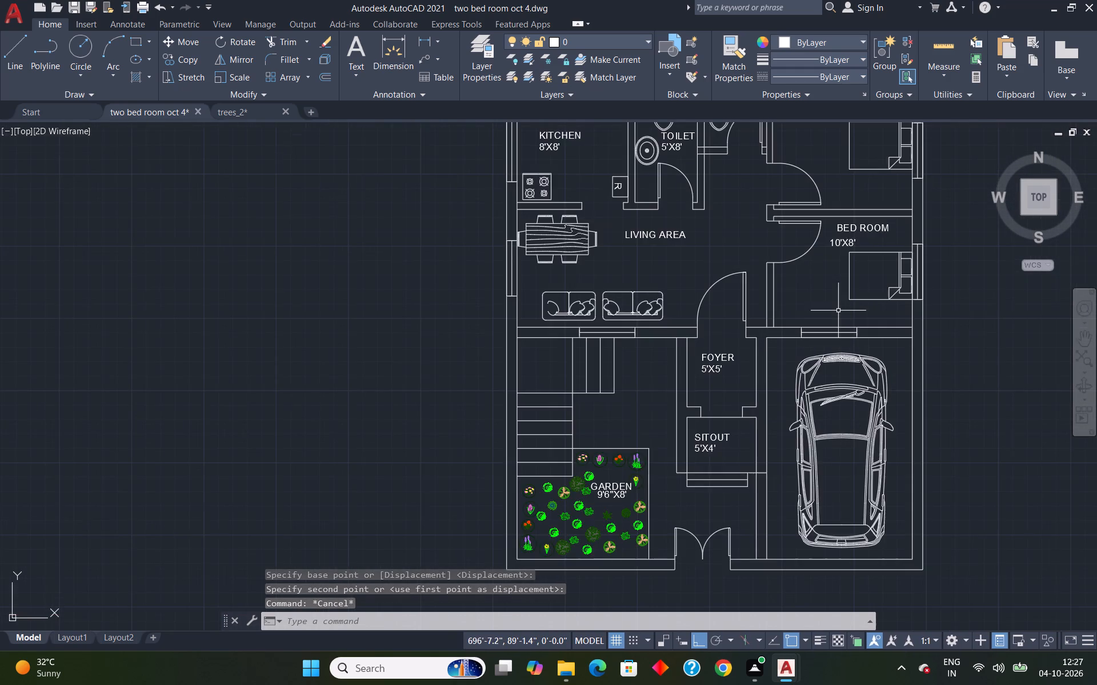
scroll(836, 310, up, 2)
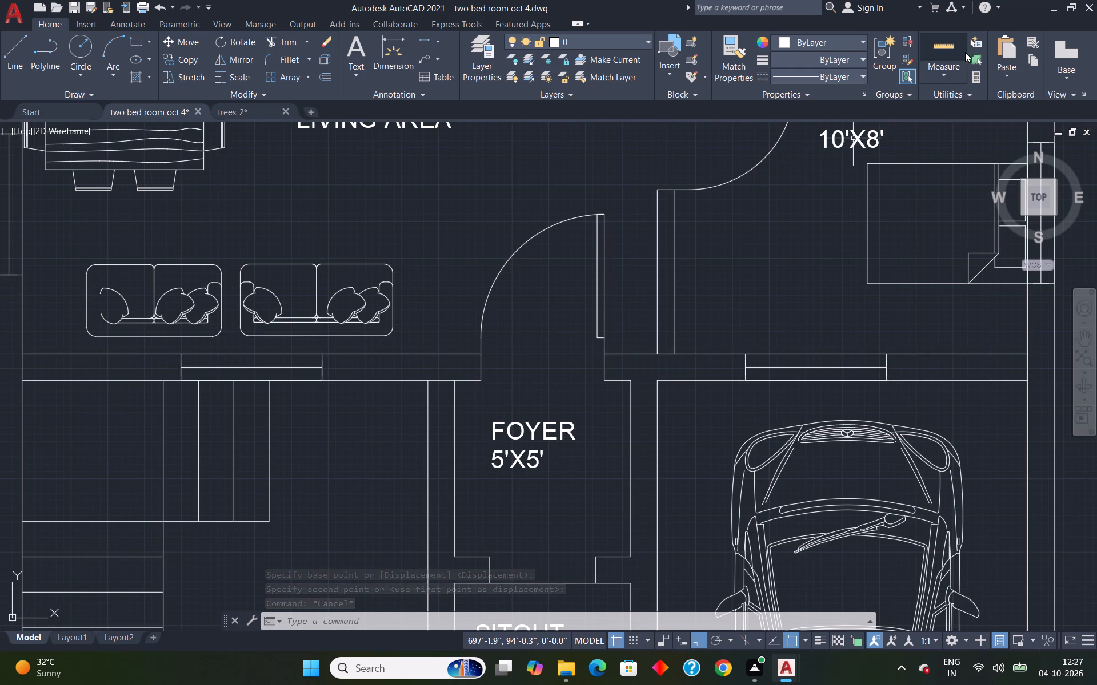
click(962, 50)
scroll(845, 409, down, 4)
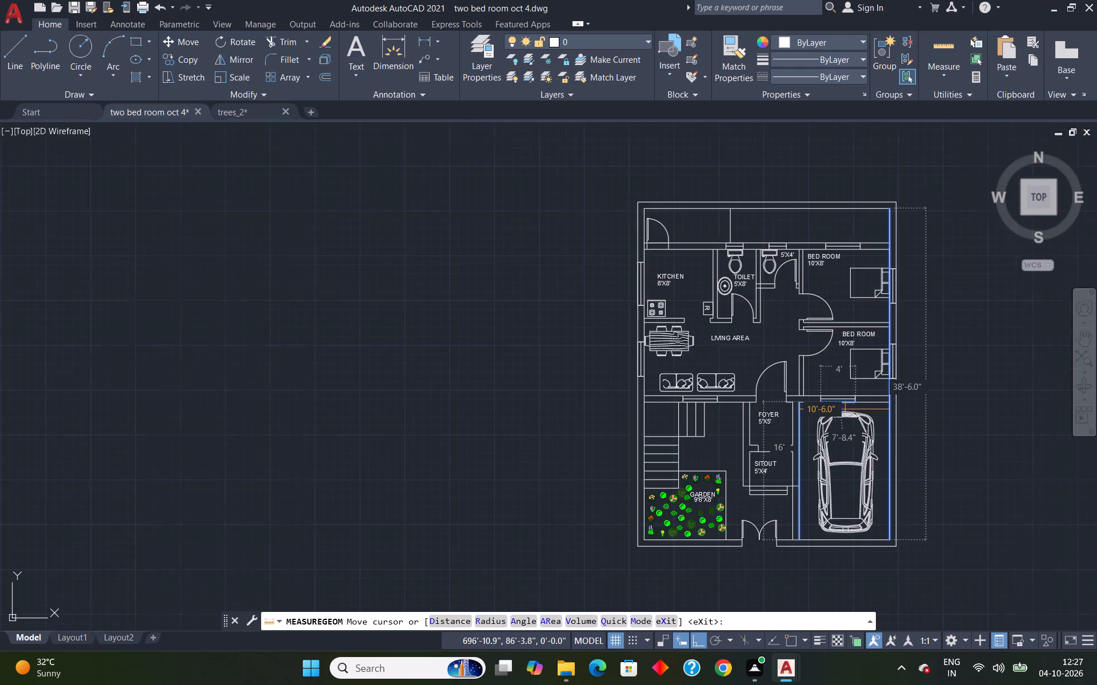
scroll(850, 424, up, 2)
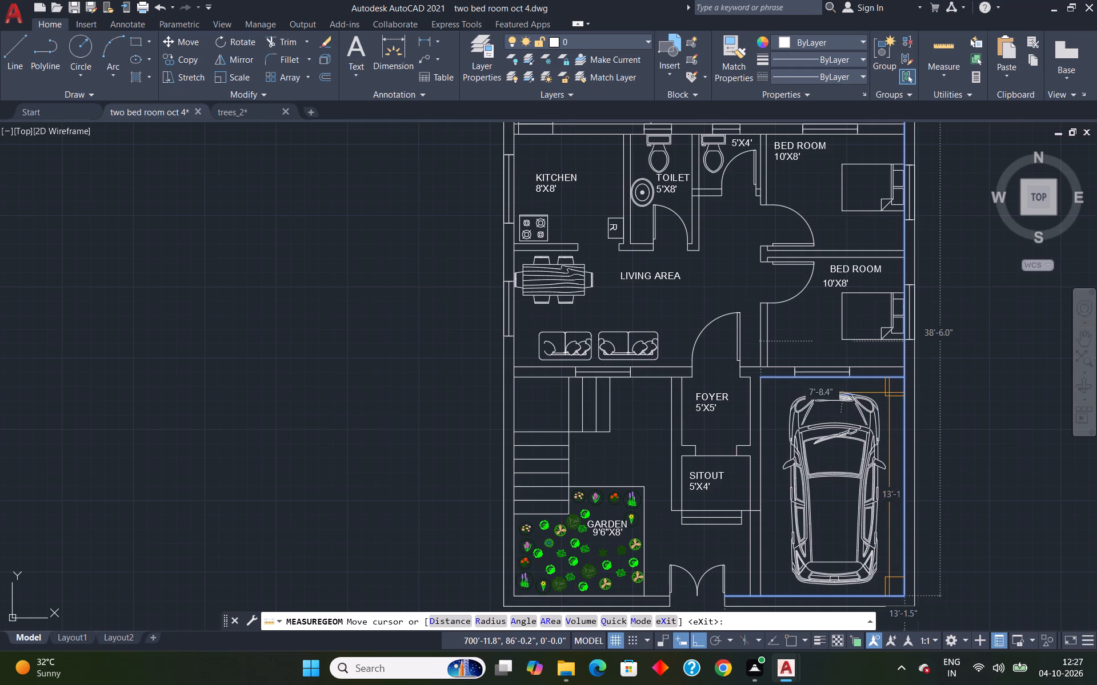
key(Escape)
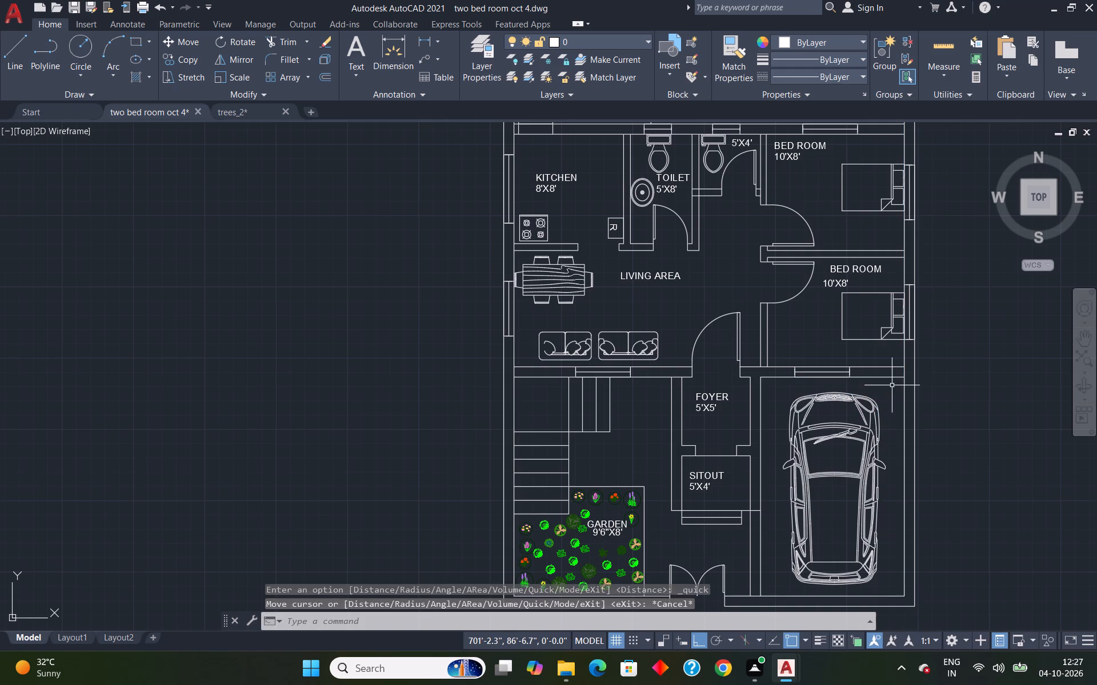
Label the parking space north of the car with the single-line text "PARKING 10'6"X16'", 6" high with 0 rotation.
text(DT)
key(Return)
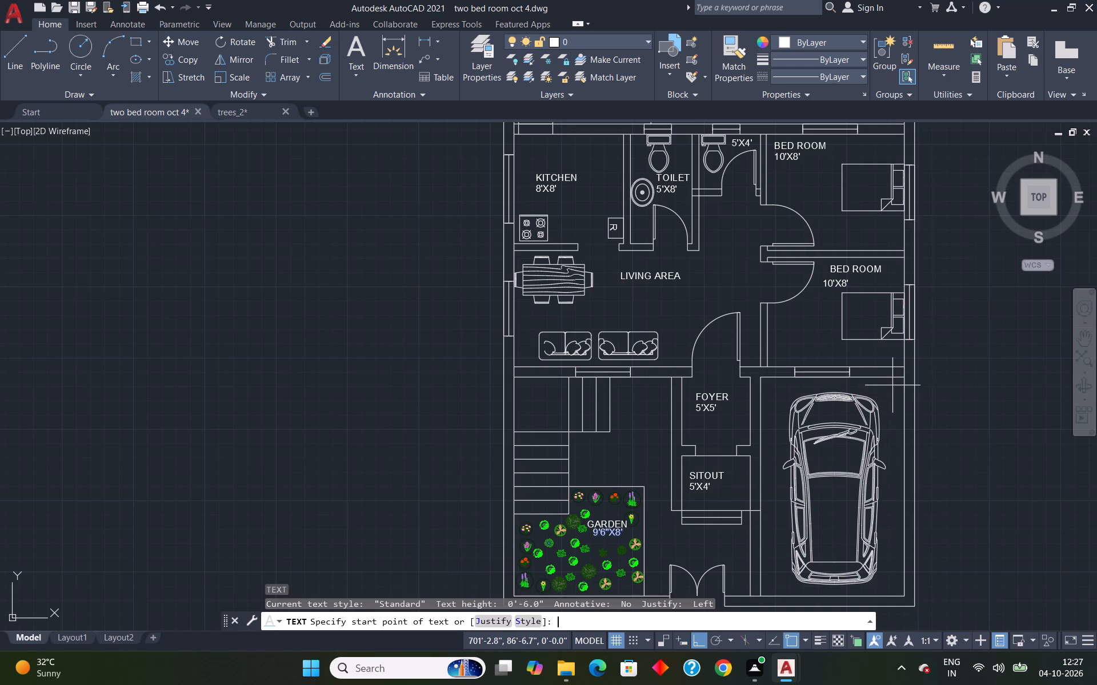
scroll(771, 433, down, 1)
scroll(832, 413, up, 4)
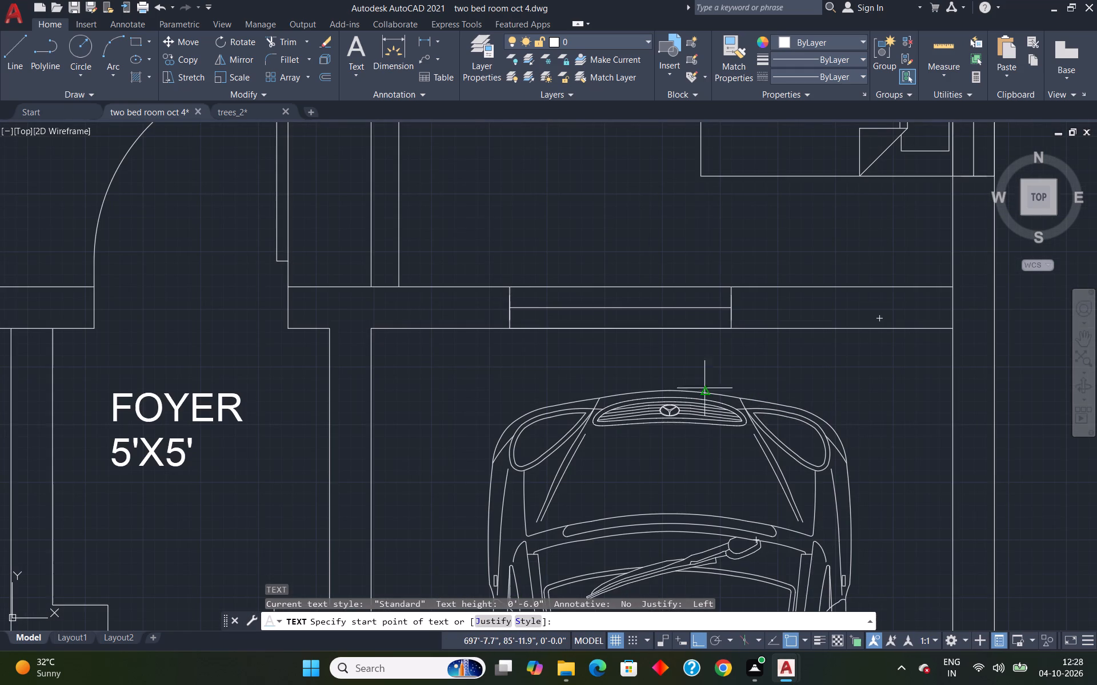
click(478, 357)
key(Return)
key(Return)
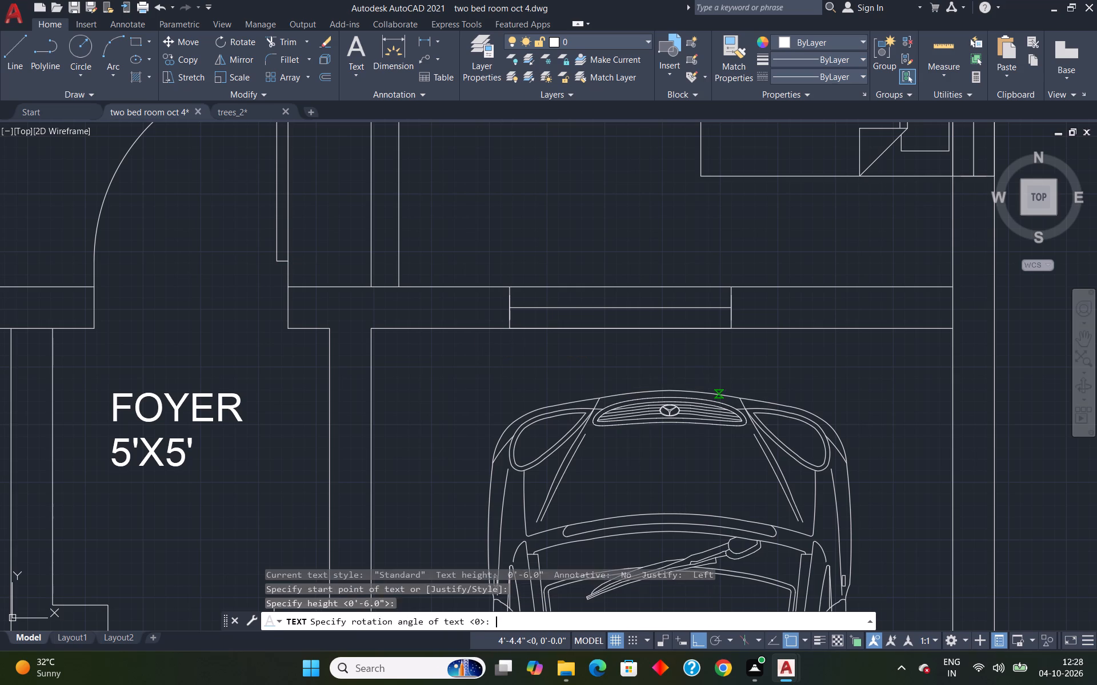
text(PA)
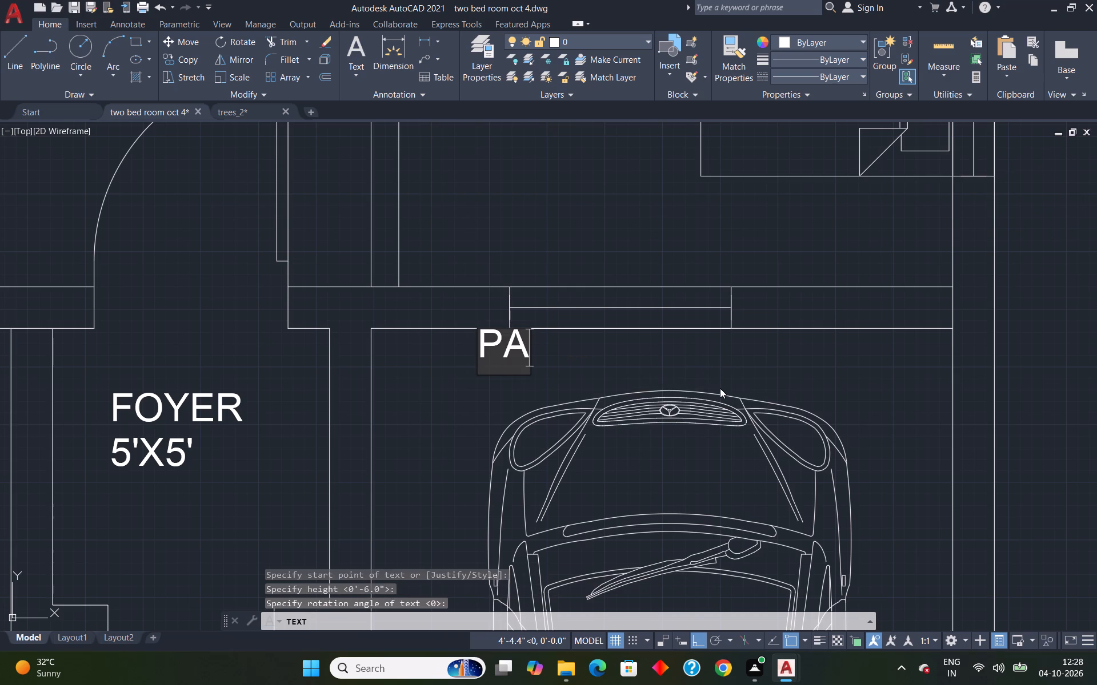
text(RKING)
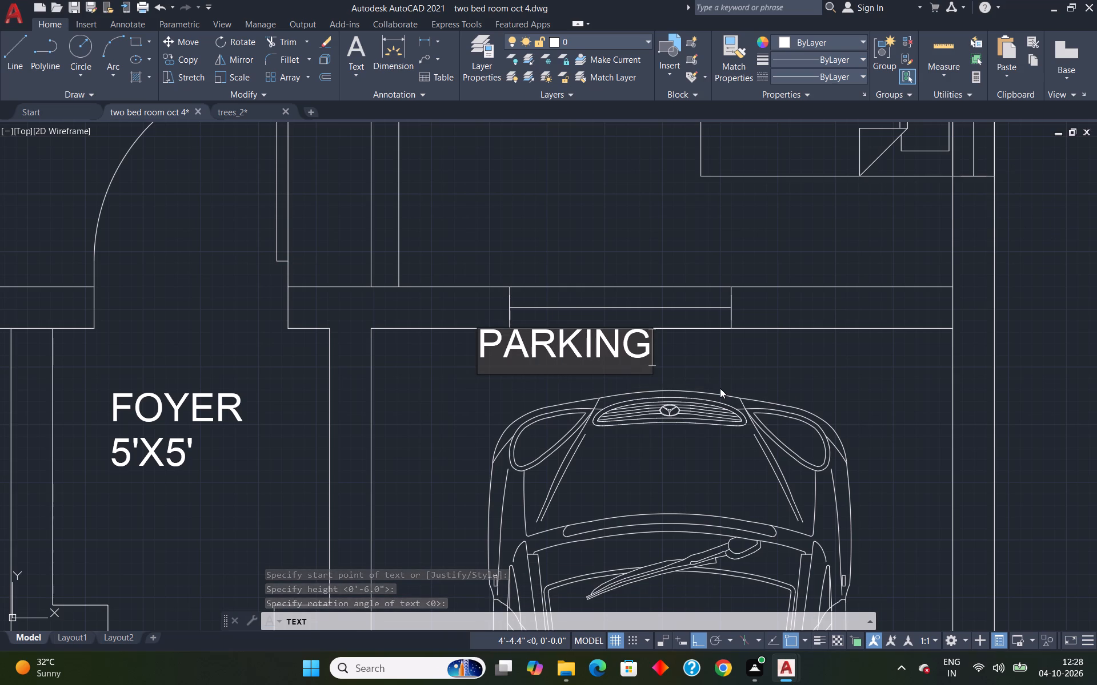
key(space)
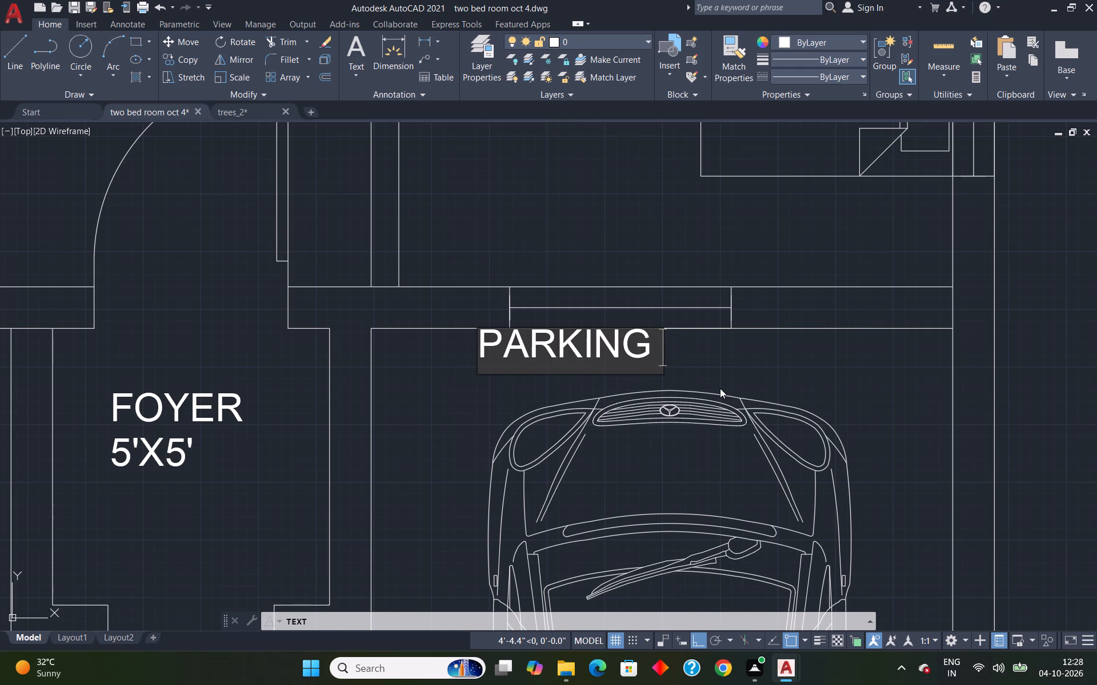
text(10)
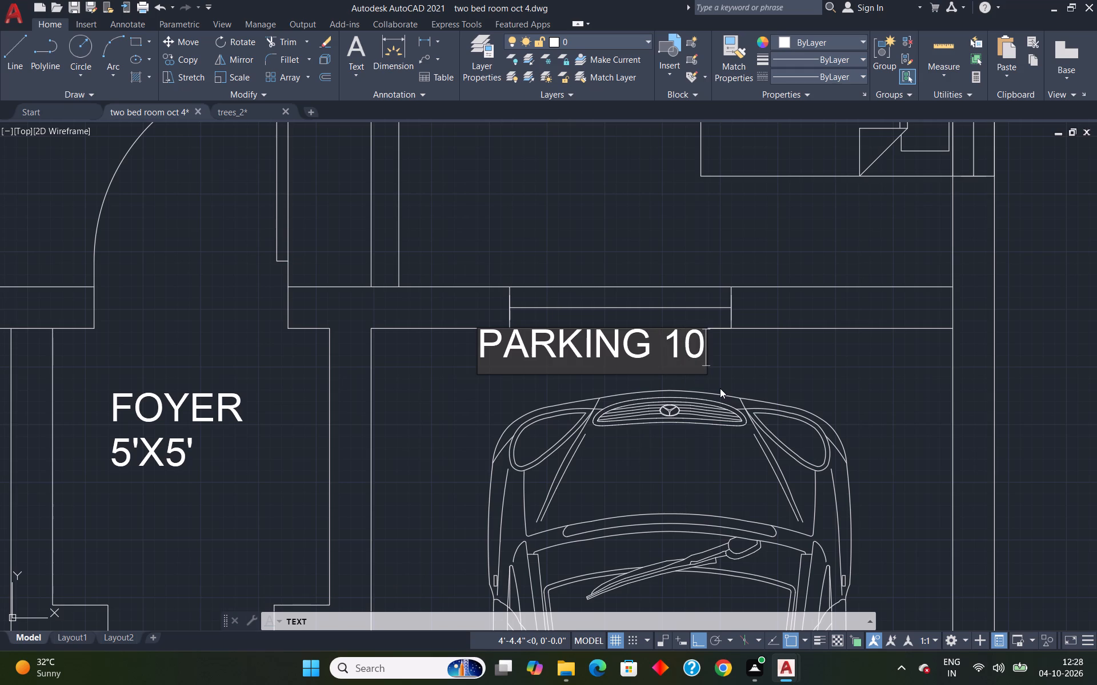
text('6"X)
text(16')
key(Return)
key(Return)
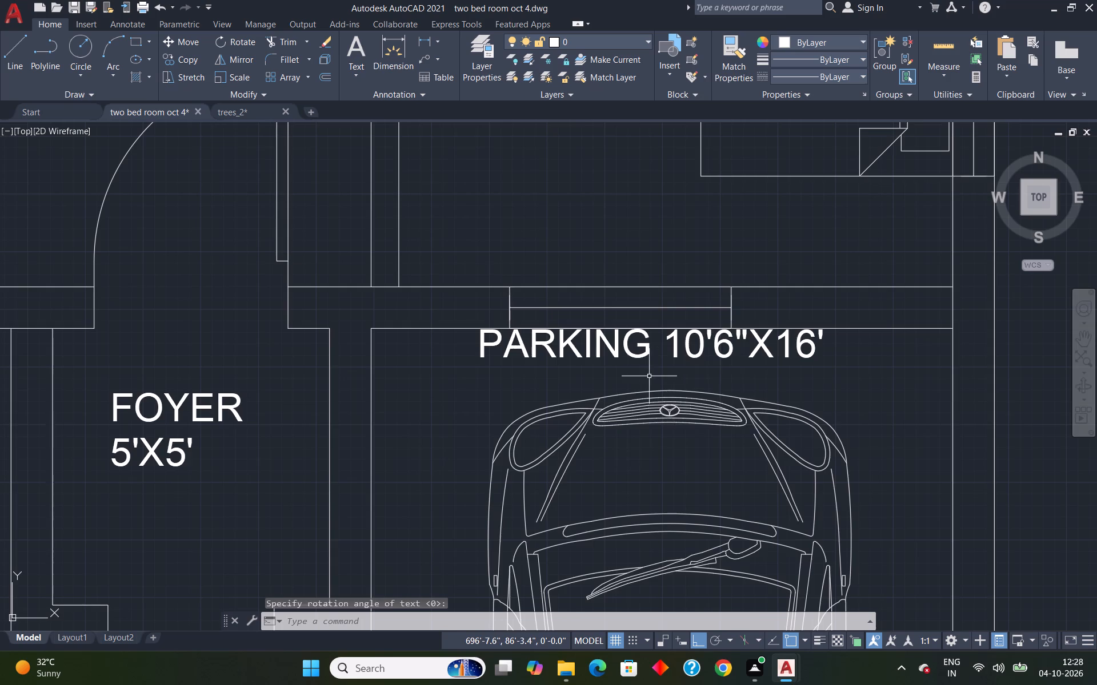
Move the parking label slightly down so it sits clear between the wall and the car's front.
scroll(647, 375, down, 3)
scroll(647, 365, up, 3)
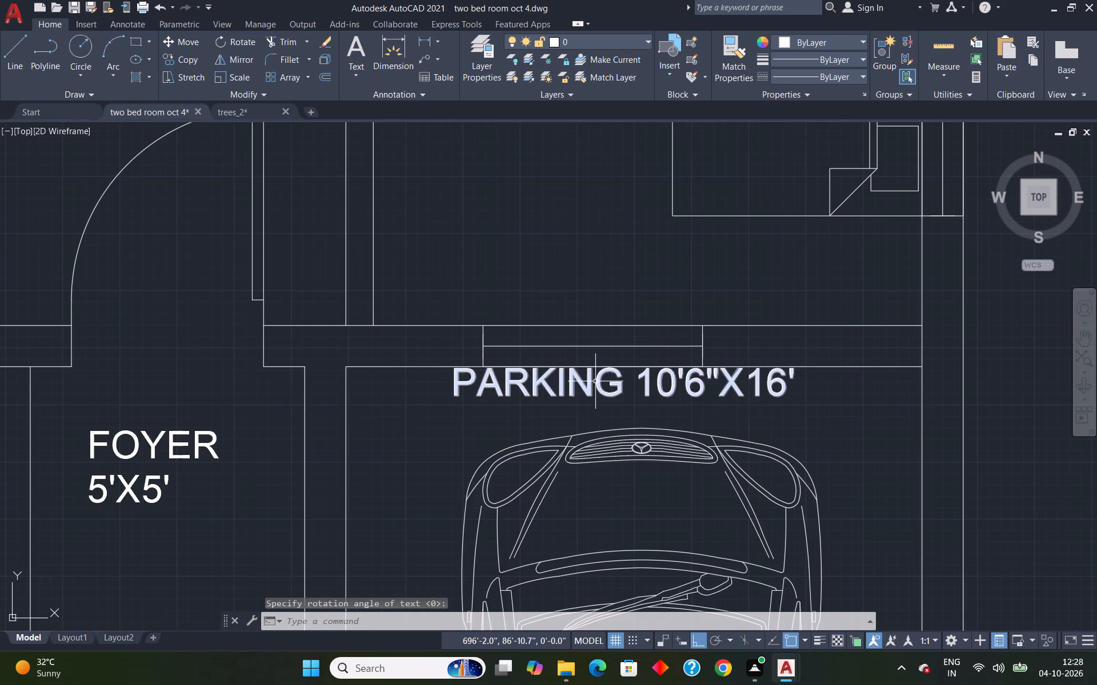
click(595, 381)
key(m)
key(Return)
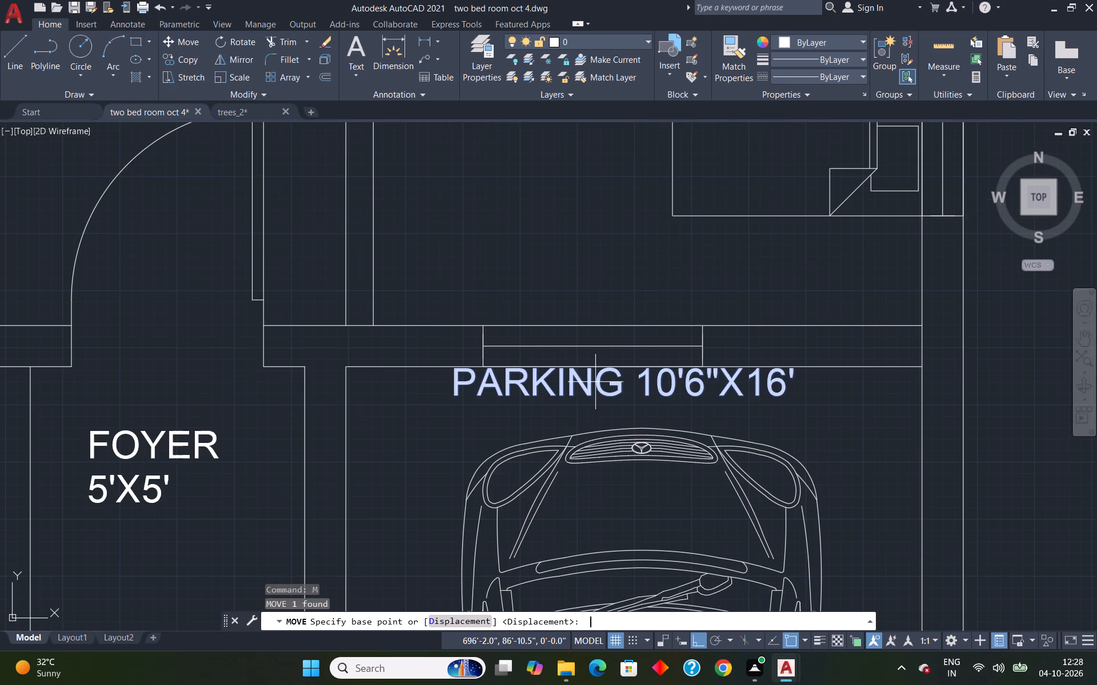
click(449, 393)
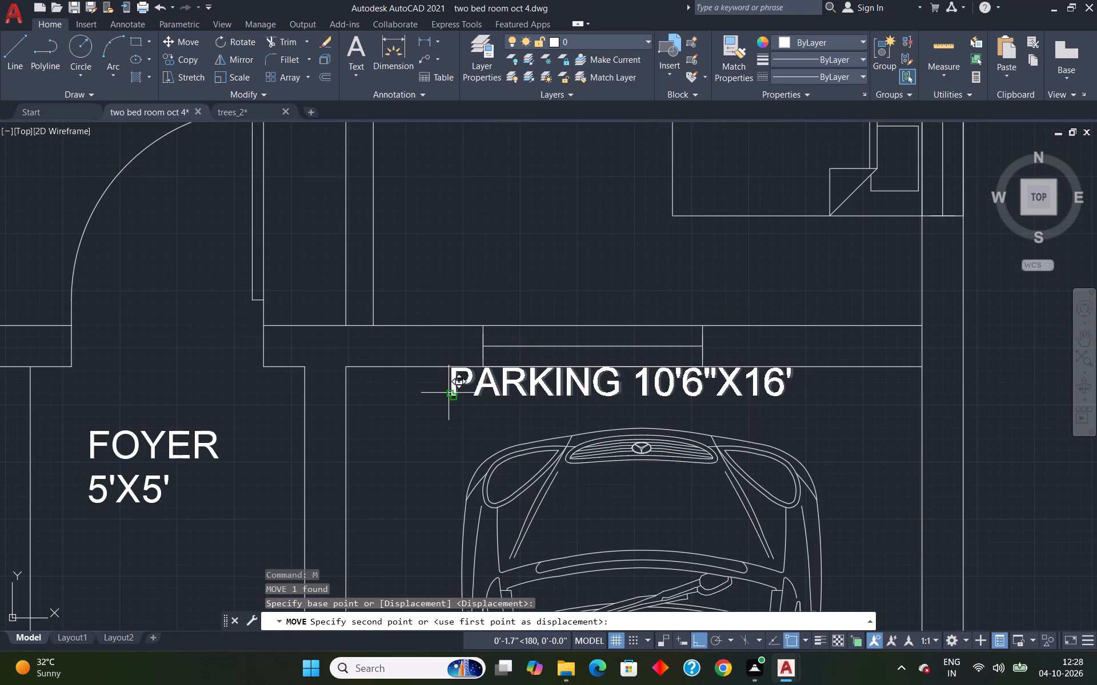
click(440, 414)
scroll(711, 425, down, 3)
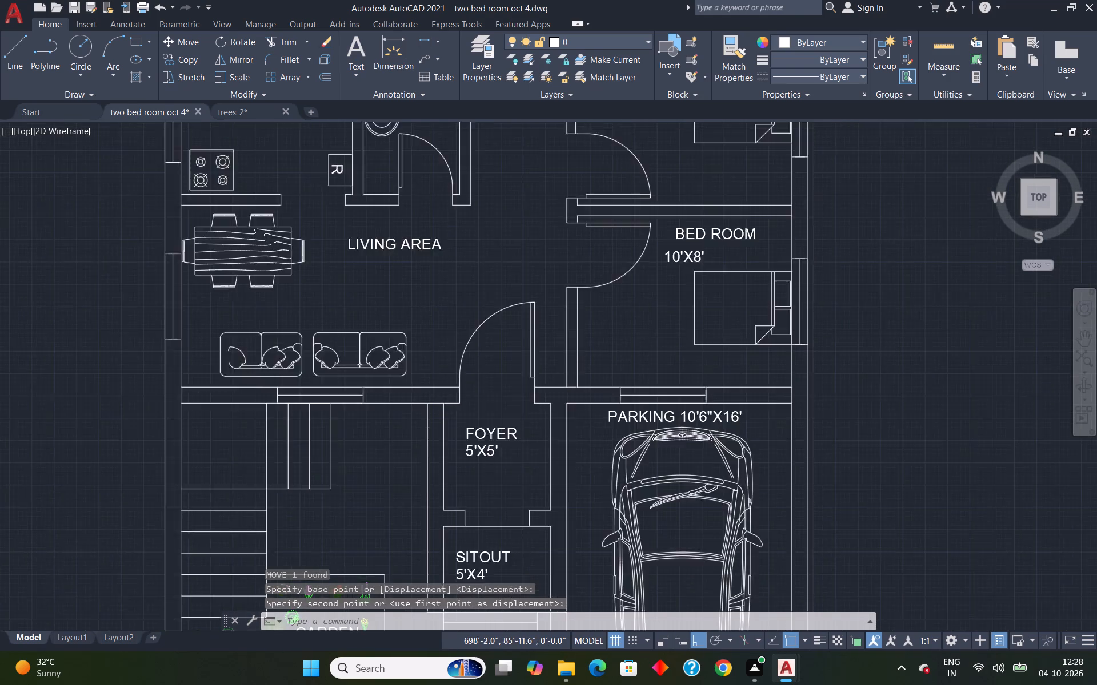
scroll(672, 380, down, 1)
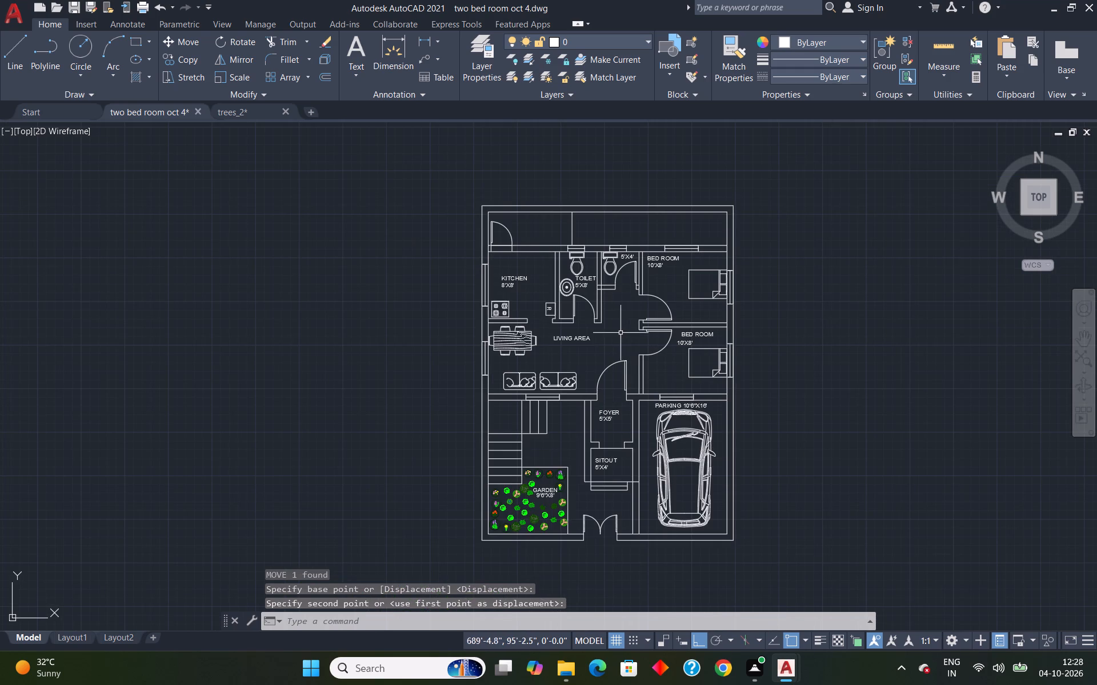
Label the space north of the kitchen with the single-line text "UTILITY", 6" high with 0 rotation.
scroll(531, 213, up, 4)
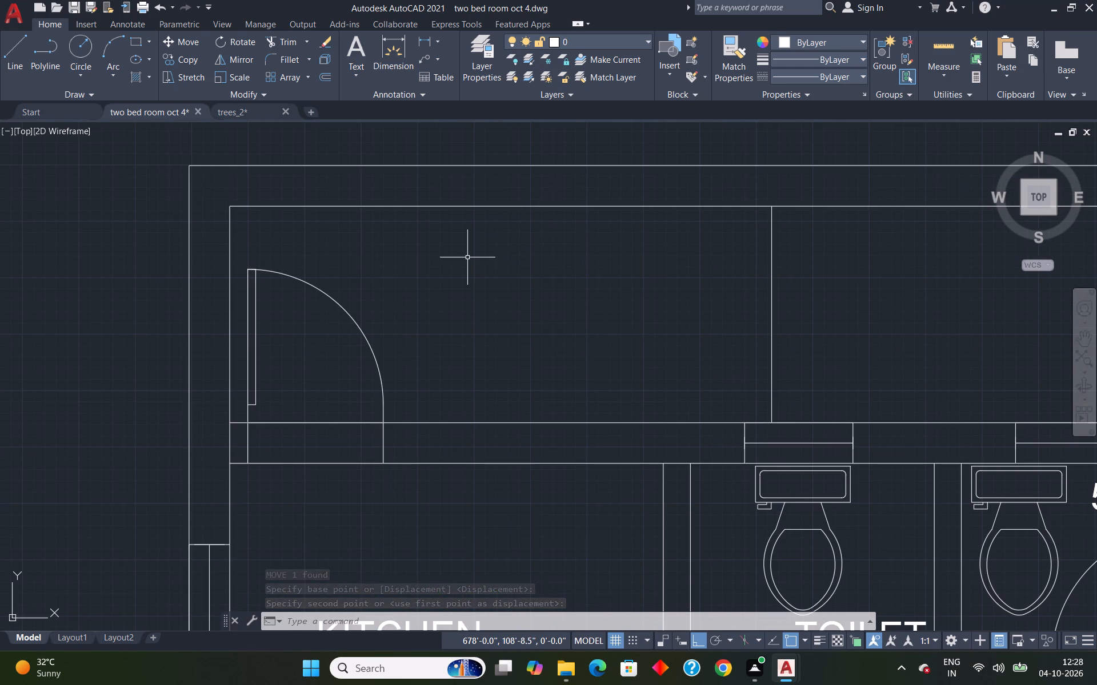
text(DT)
key(Return)
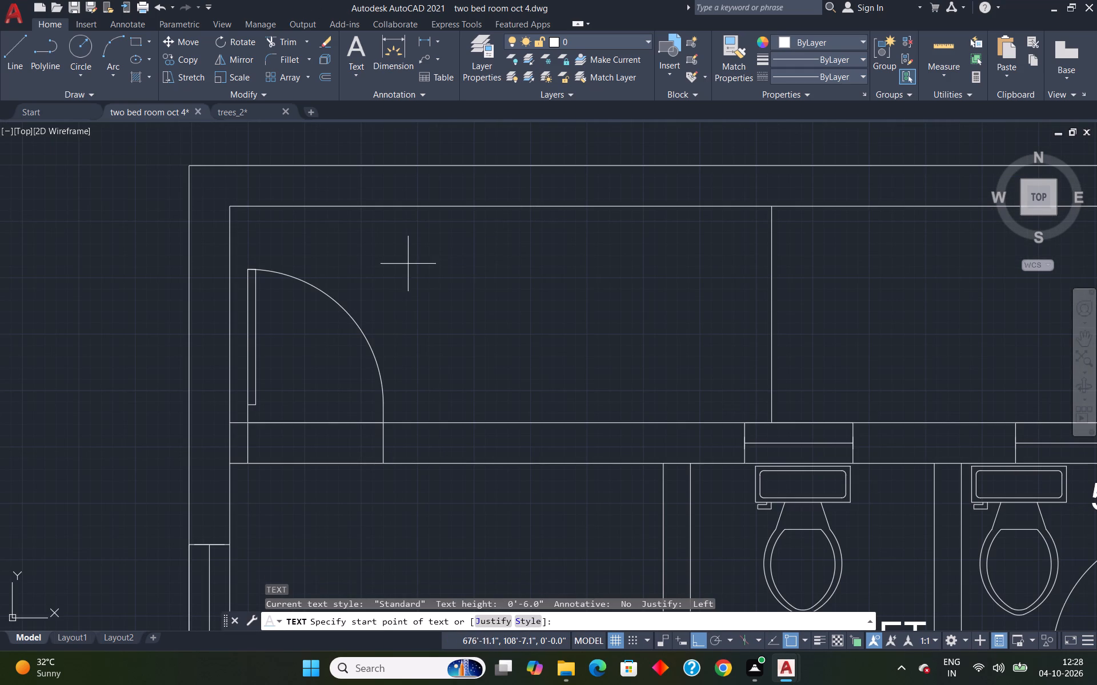
click(402, 262)
key(Return)
key(Return)
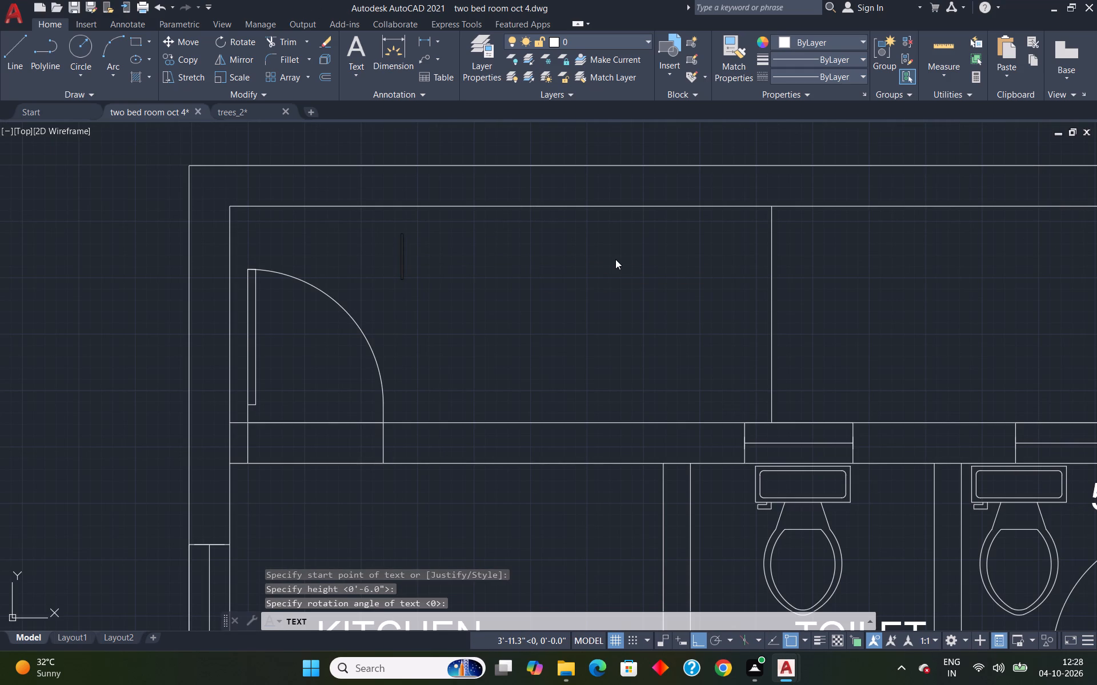
text(UTILITY)
key(Return)
key(Return)
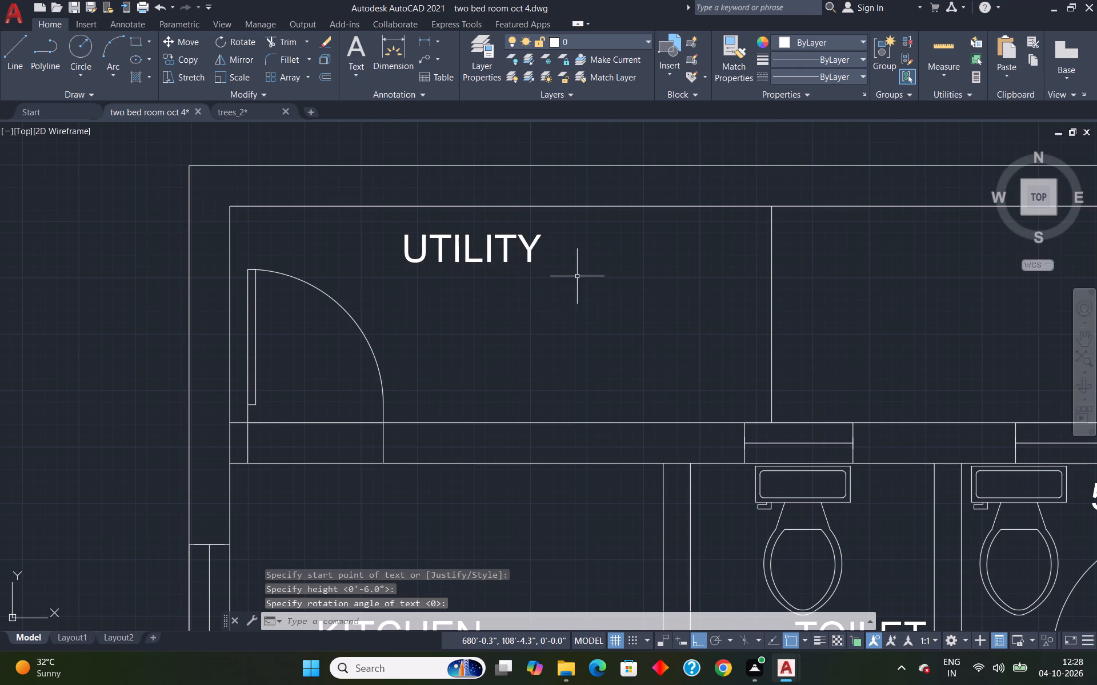
Add the size text "10'X4'" below the "UTILITY" label, 6" high with 0 rotation.
key(space)
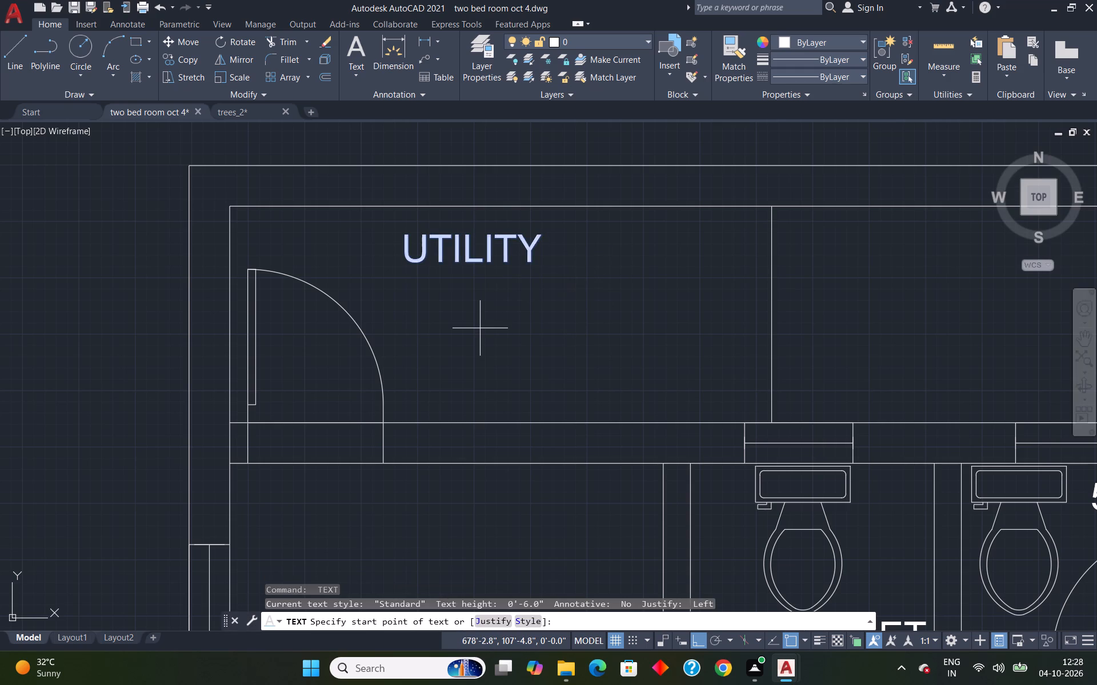
click(471, 325)
key(Return)
key(Return)
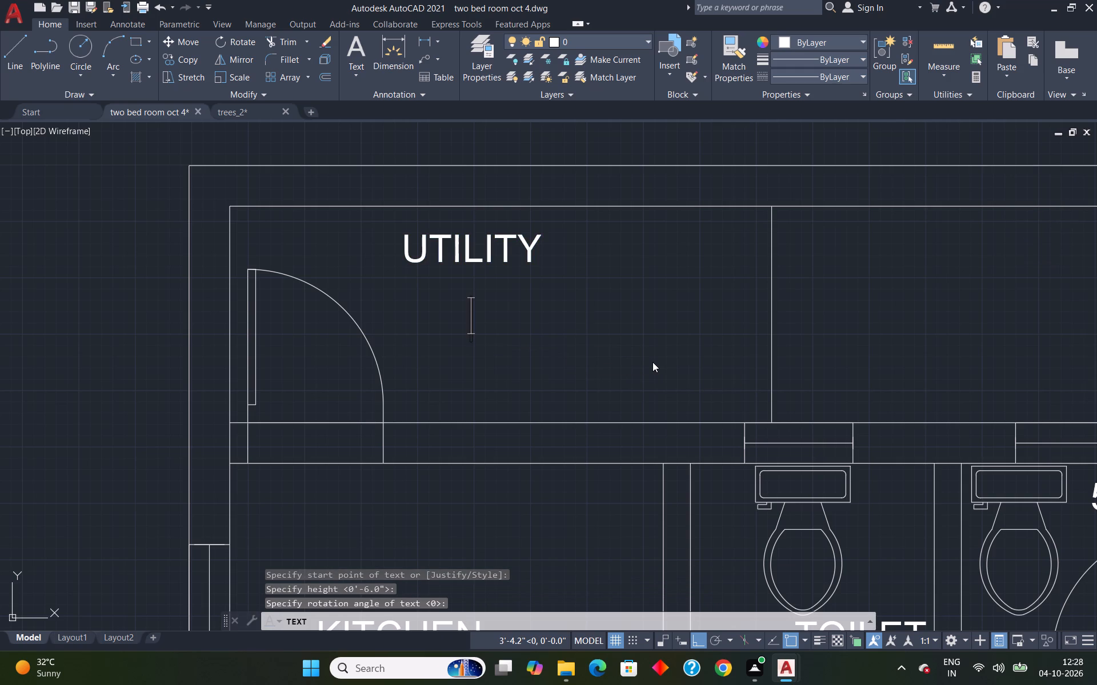
text(10)
text('X4')
key(Return)
key(Return)
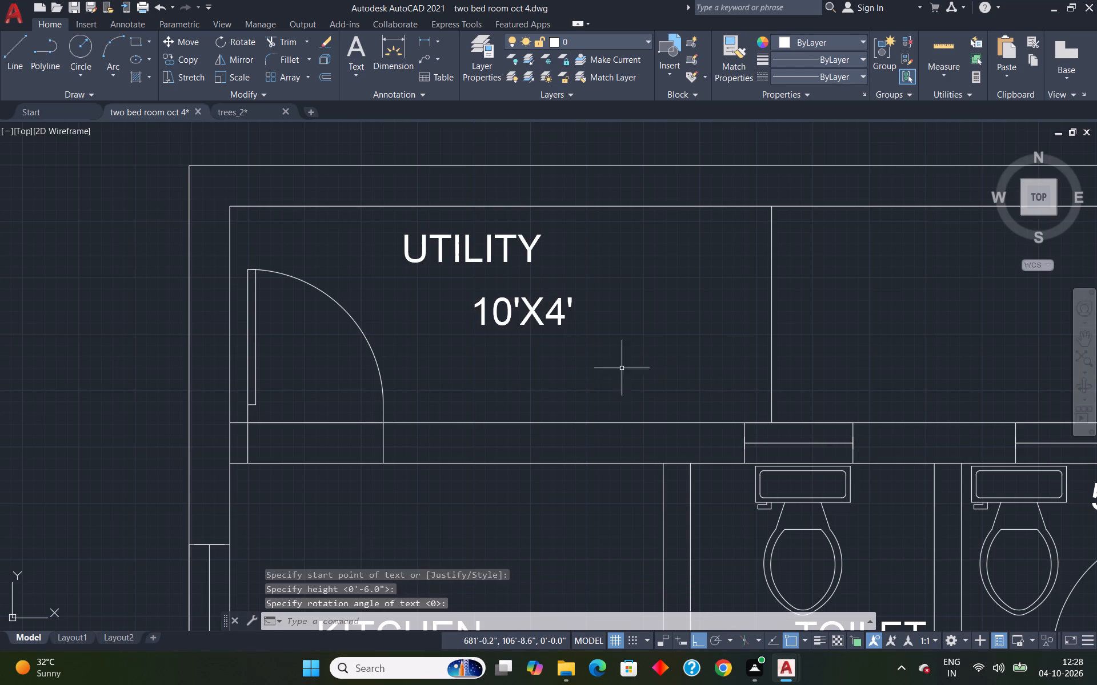
Trim the two wall lines crossing the door opening between the kitchen and the utility.
text(TR)
key(Return)
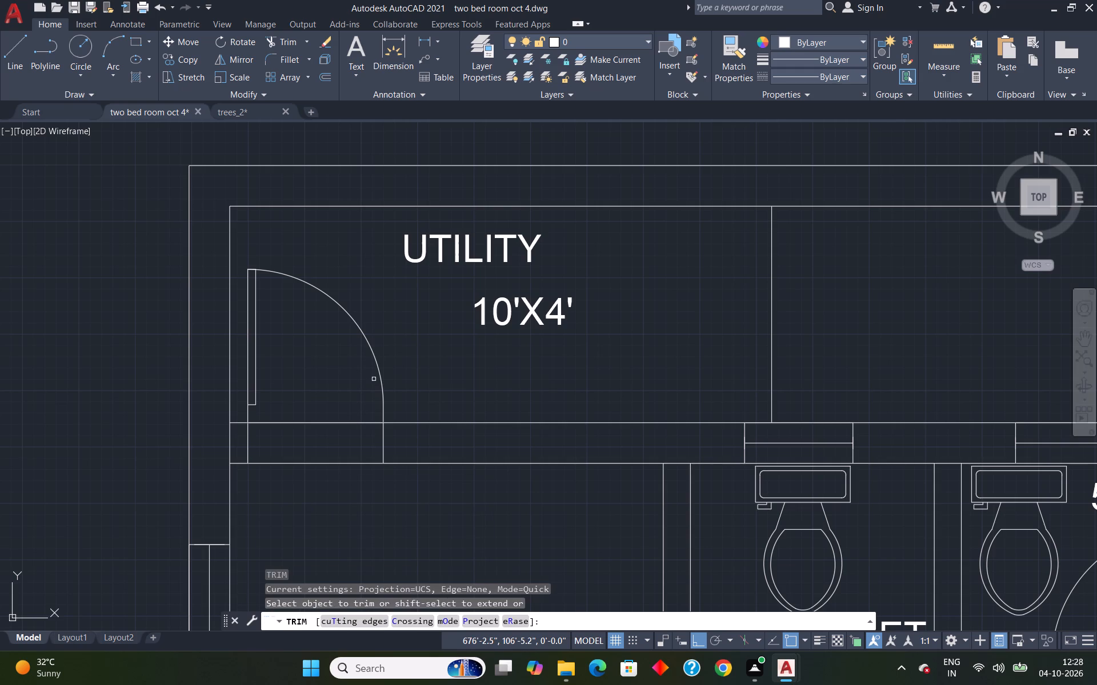
drag(337, 388, 328, 513)
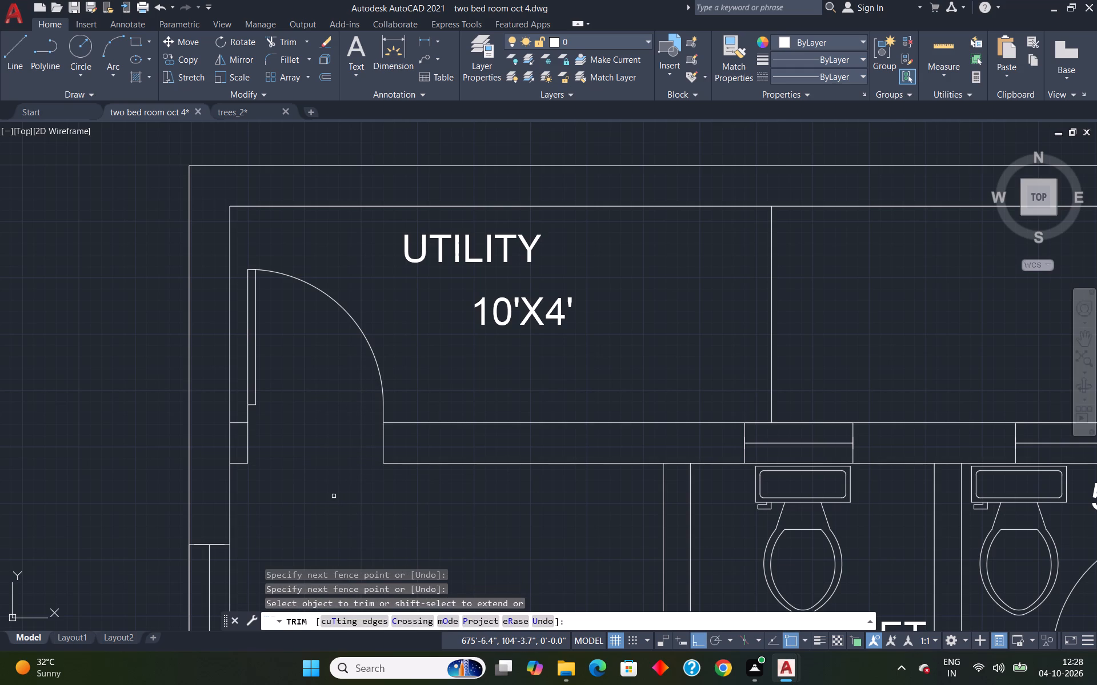
key(Escape)
Label the entrance gate with the single-line text "MAIN GATE" just south of the opening, 6" high with 0 rotation.
scroll(321, 450, down, 5)
scroll(349, 495, up, 1)
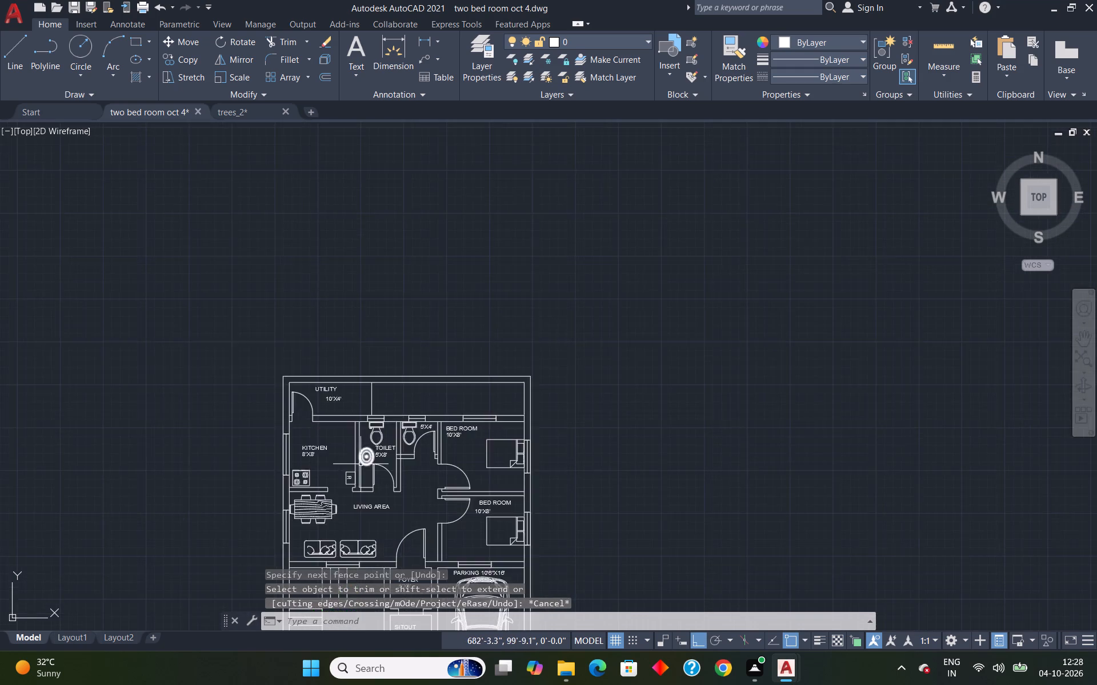
scroll(361, 464, down, 5)
scroll(346, 501, up, 5)
scroll(454, 400, down, 3)
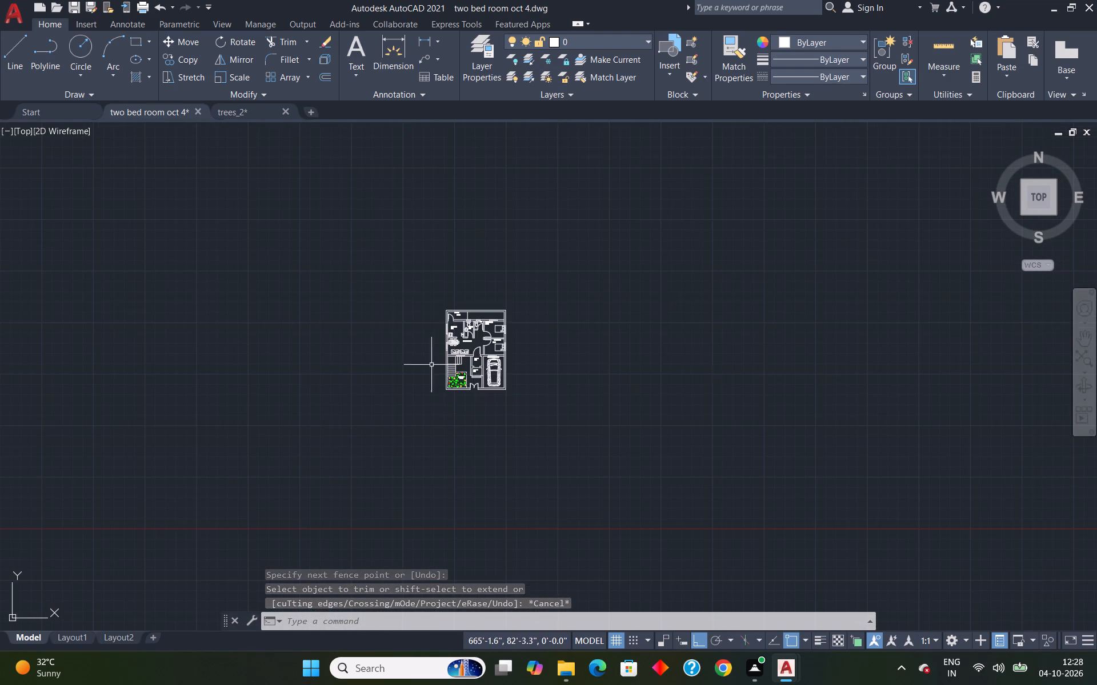
scroll(460, 352, up, 5)
scroll(497, 369, down, 4)
scroll(498, 449, up, 3)
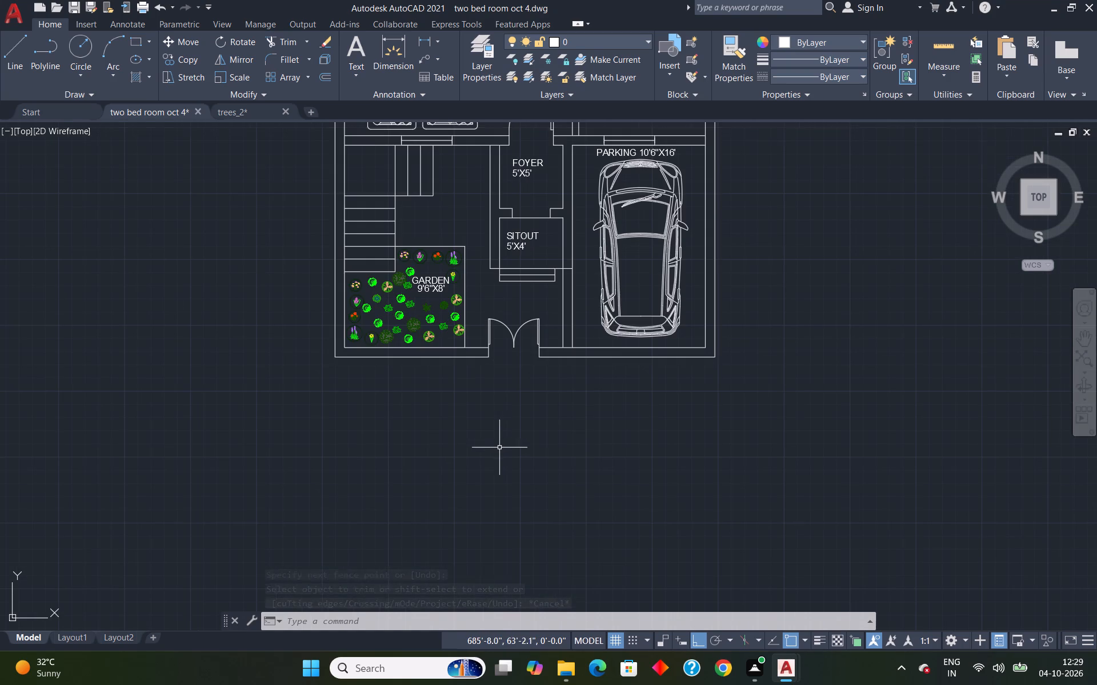
key(d)
key(t)
key(Return)
scroll(506, 426, up, 2)
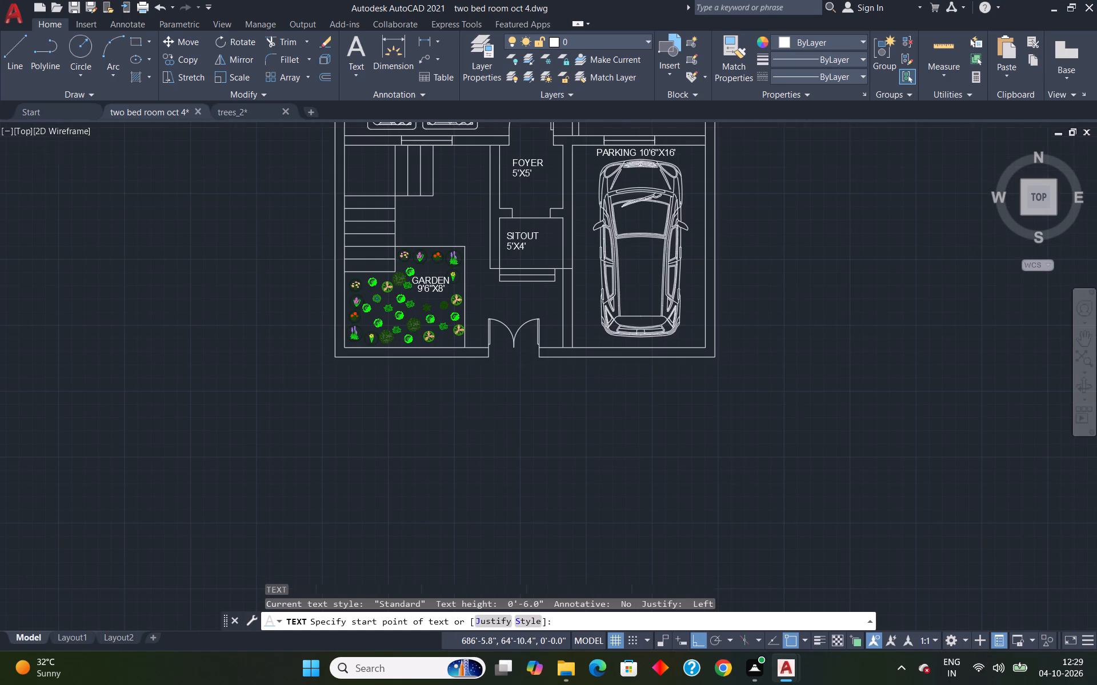
scroll(506, 426, up, 1)
click(409, 240)
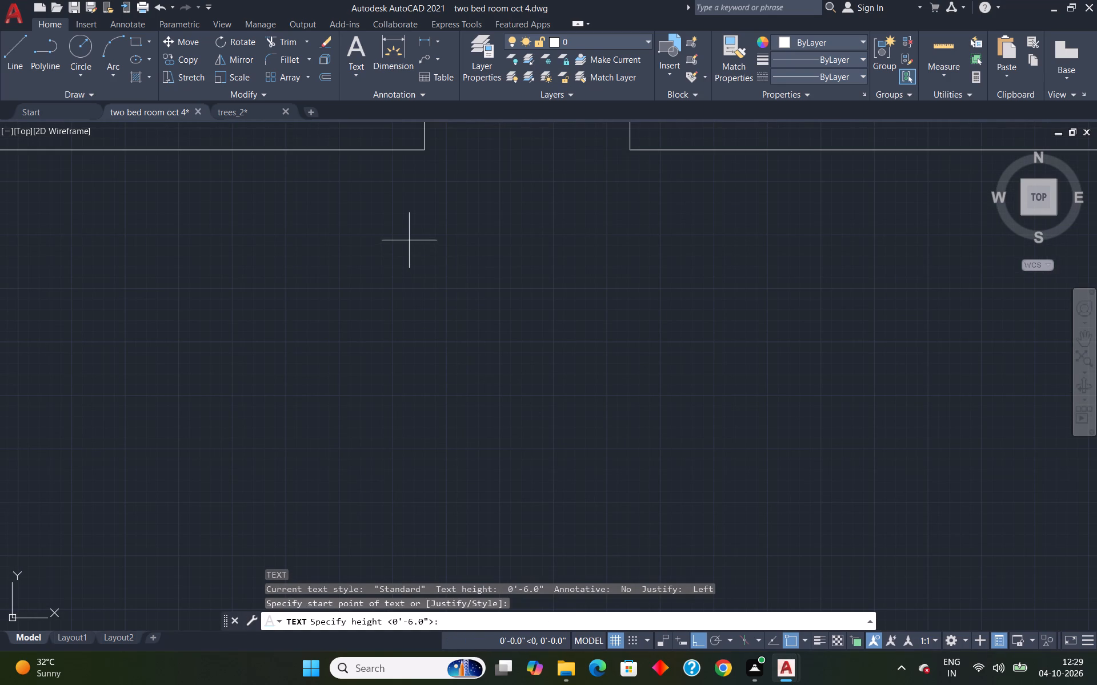
key(Return)
key(Return)
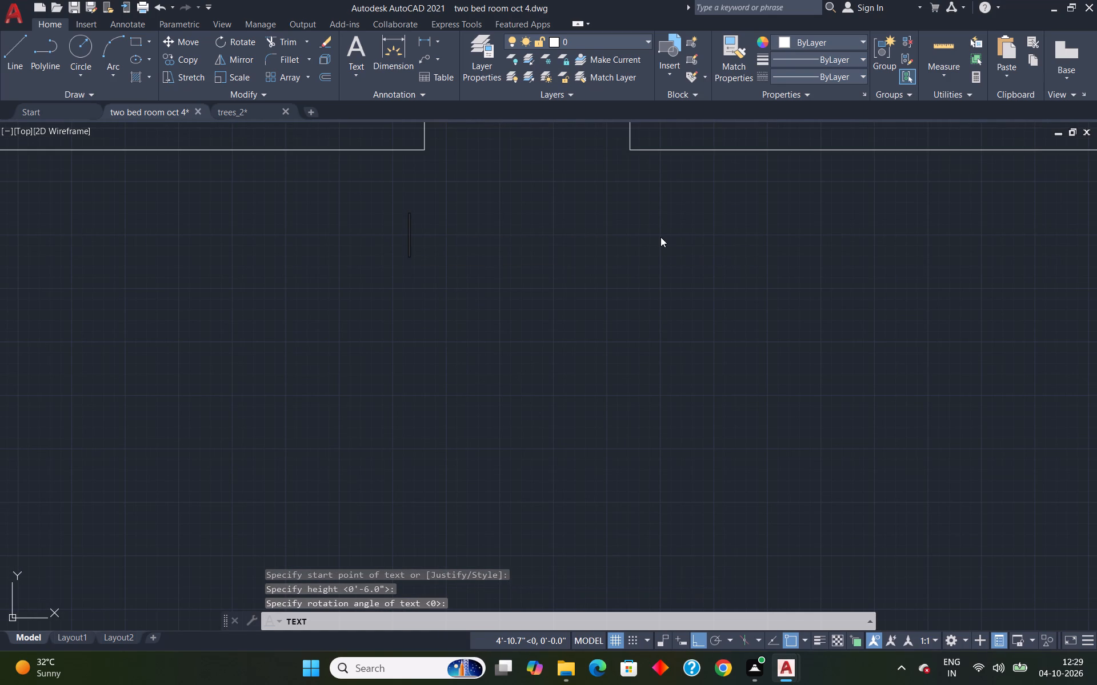
text(MAIN DOO)
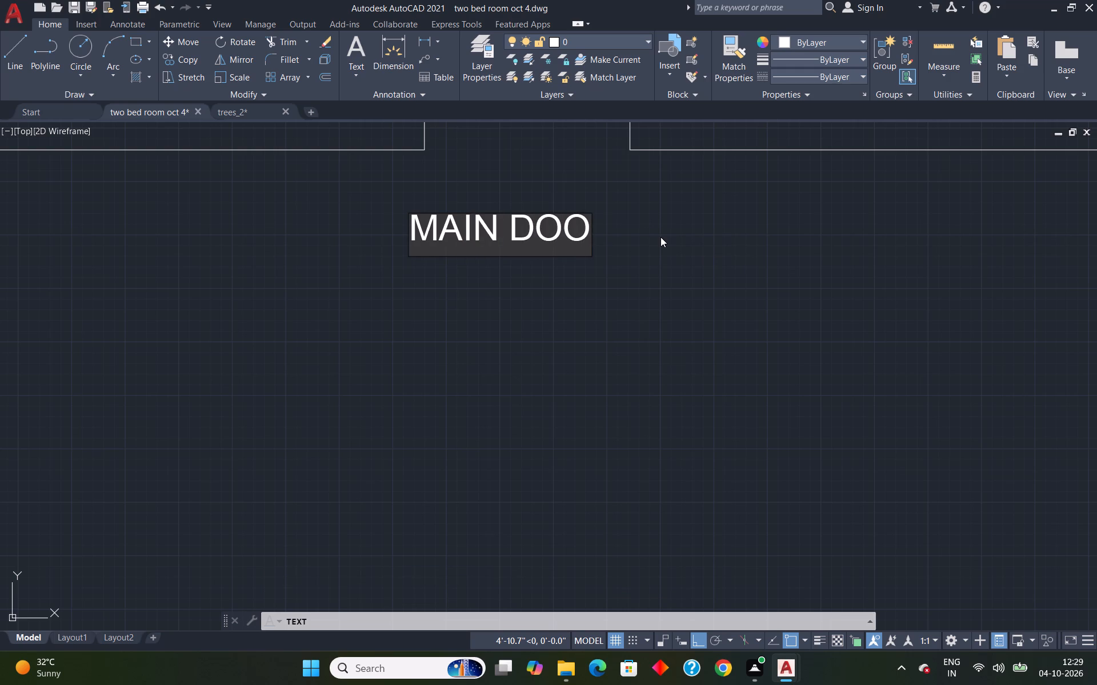
key(BackSpace)
key(BackSpace)
key(BackSpace)
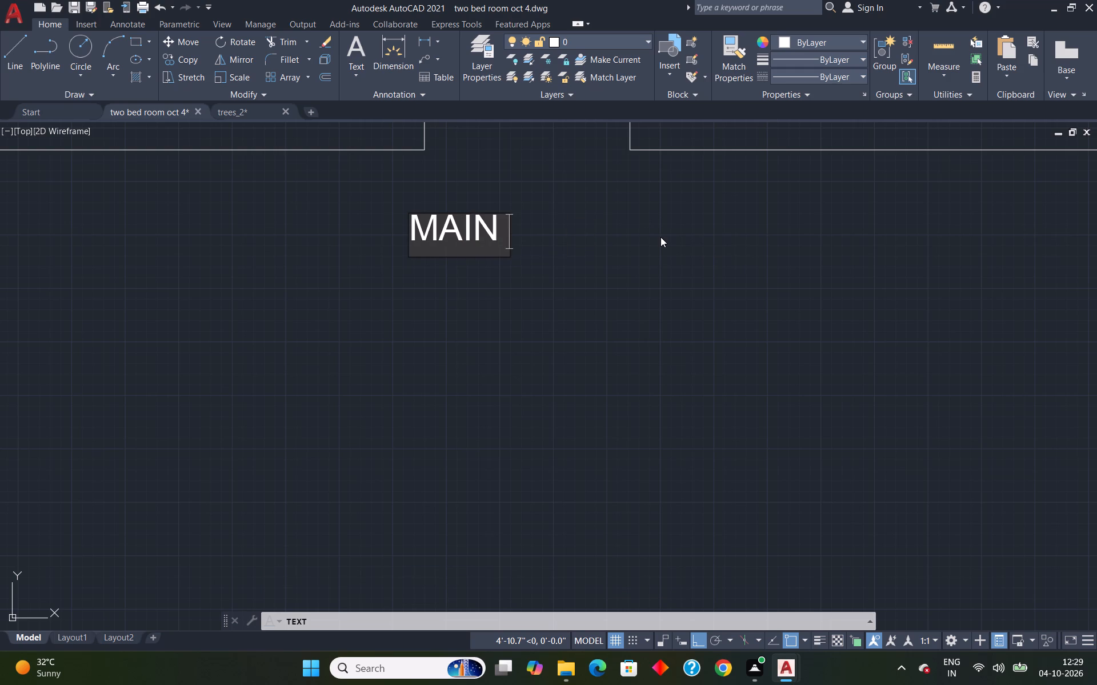
text(GATE)
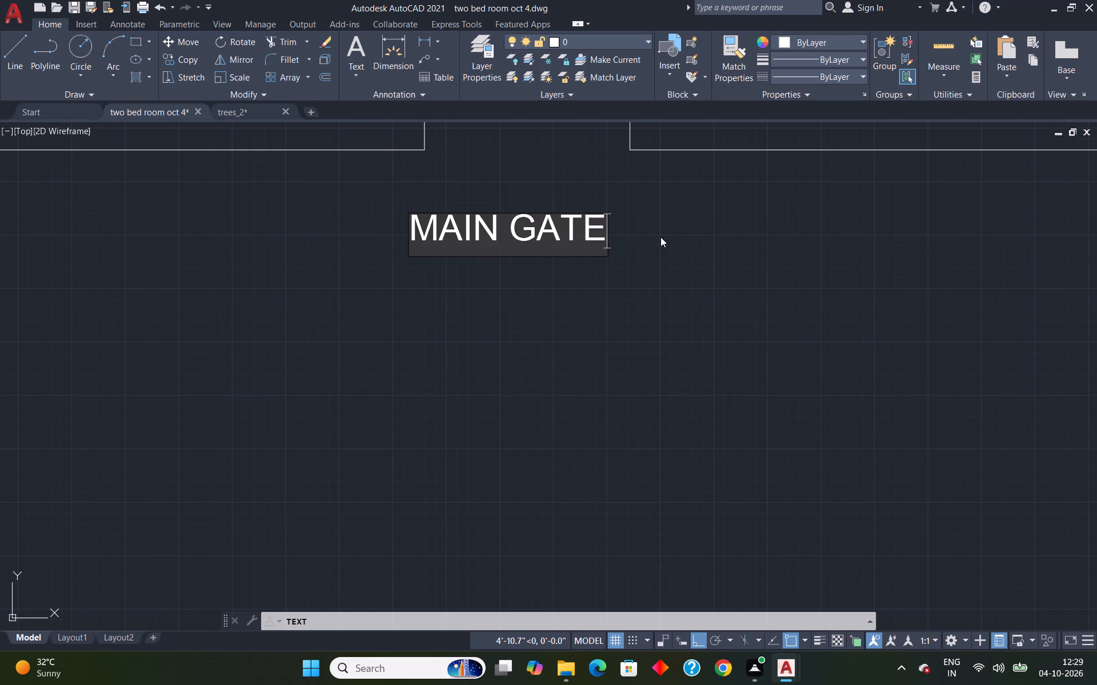
key(Return)
key(Return)
Move the "MAIN GATE" text about 1' straight north so it sits close below the gate opening.
scroll(677, 248, down, 4)
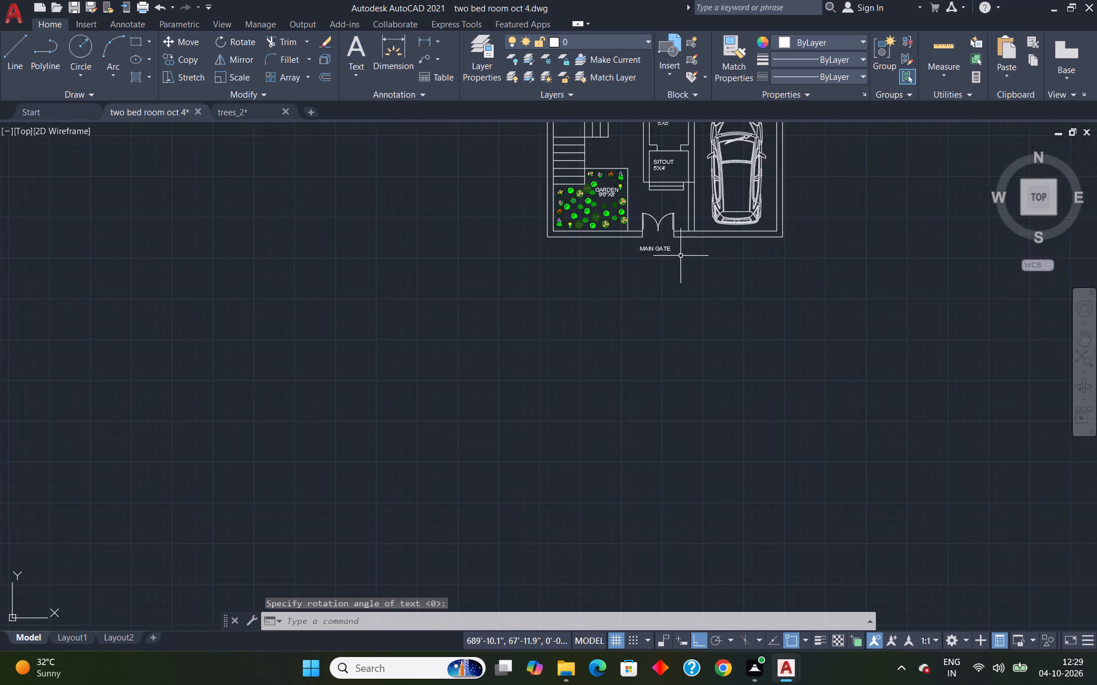
scroll(662, 250, up, 3)
click(663, 250)
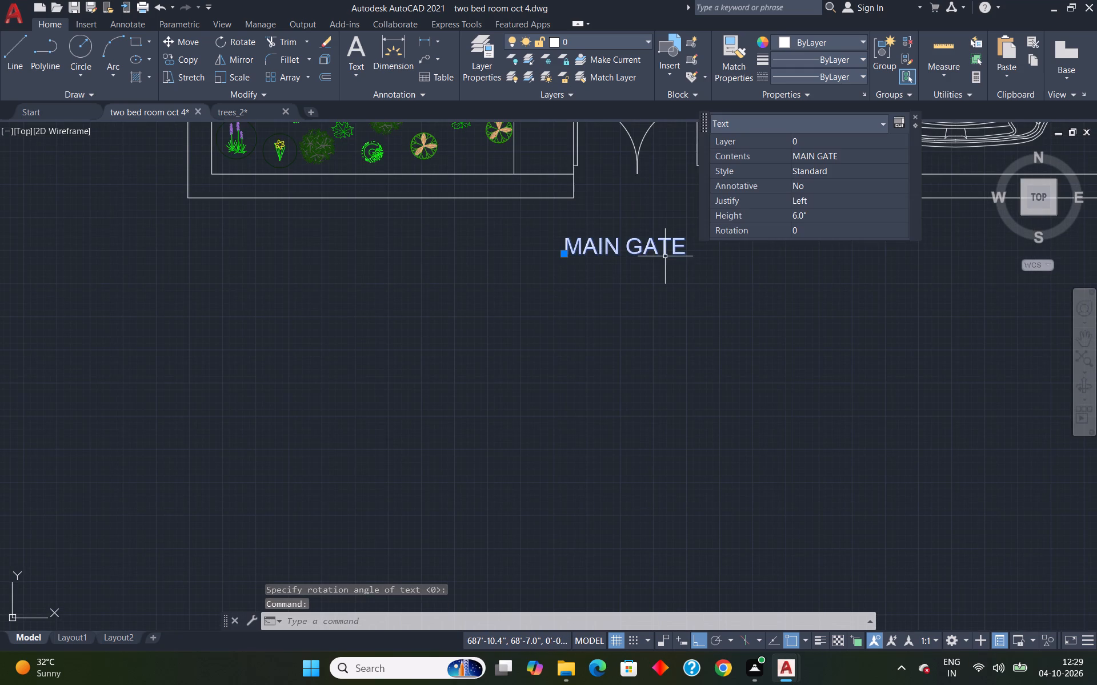
key(m)
key(Return)
click(565, 256)
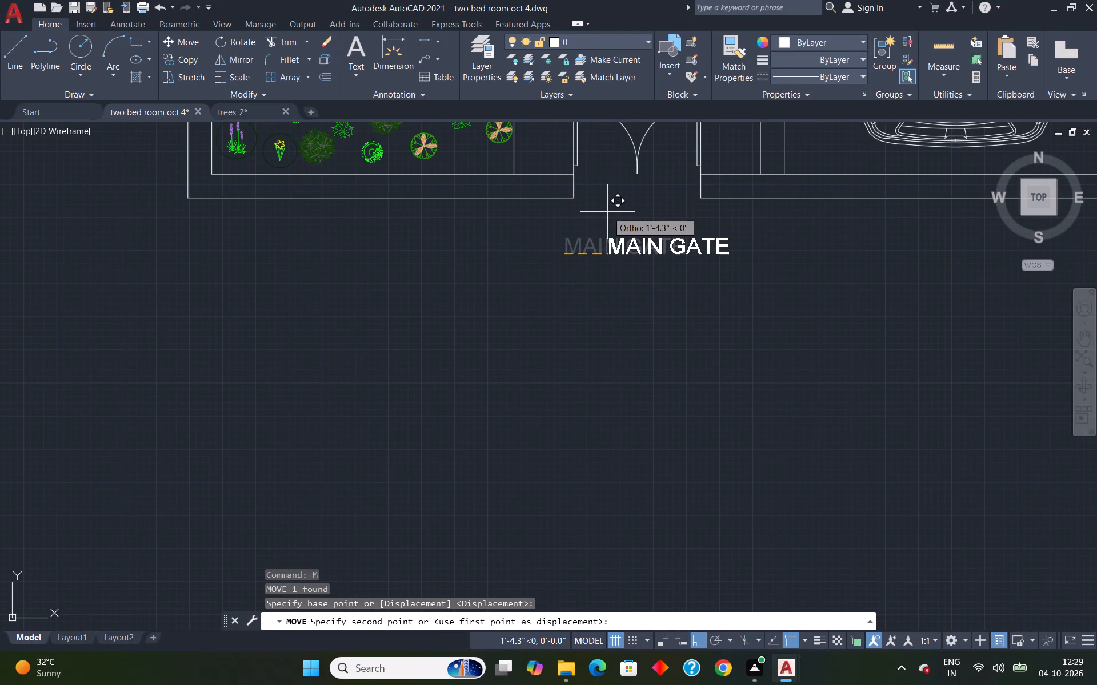
click(589, 239)
click(608, 247)
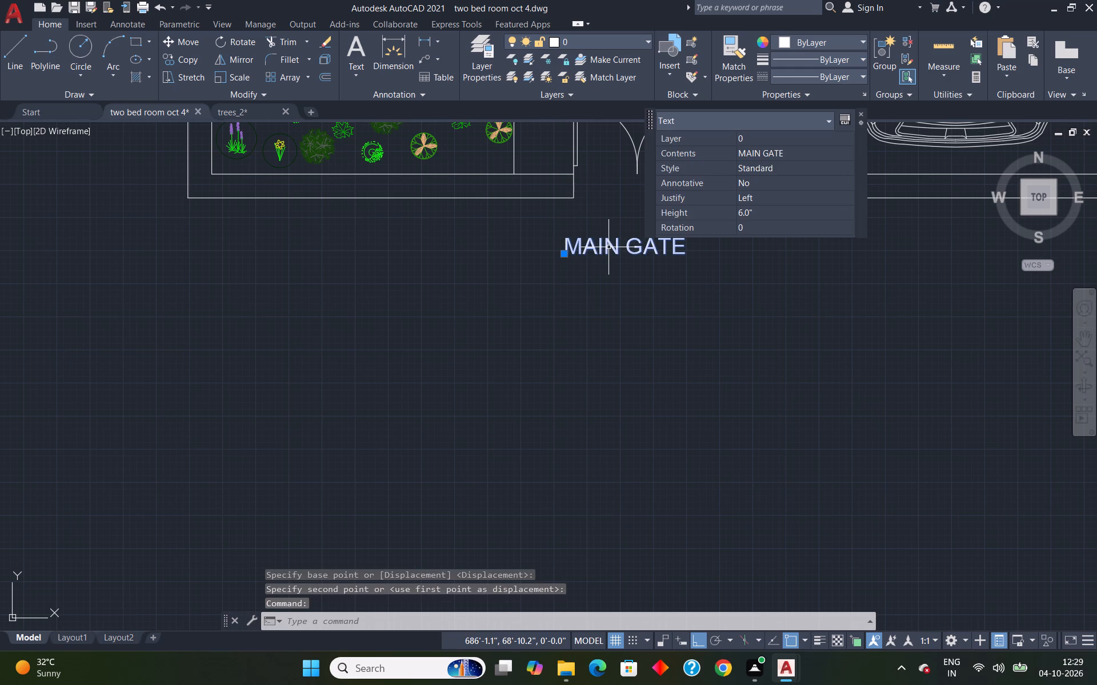
key(m)
key(Return)
click(609, 247)
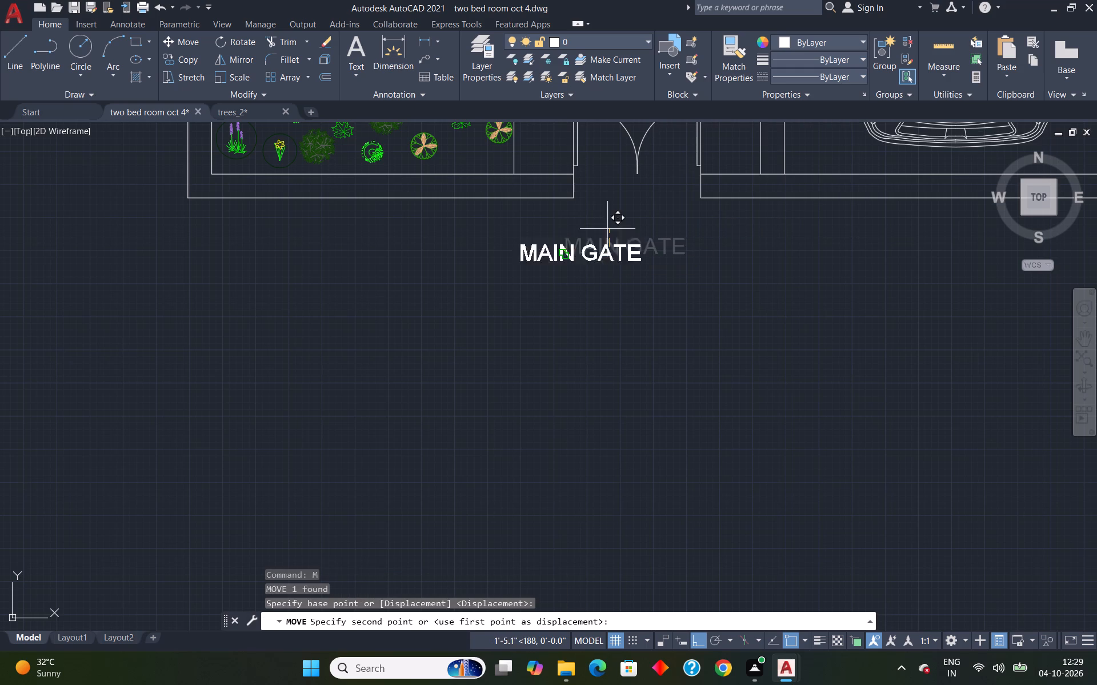
click(635, 214)
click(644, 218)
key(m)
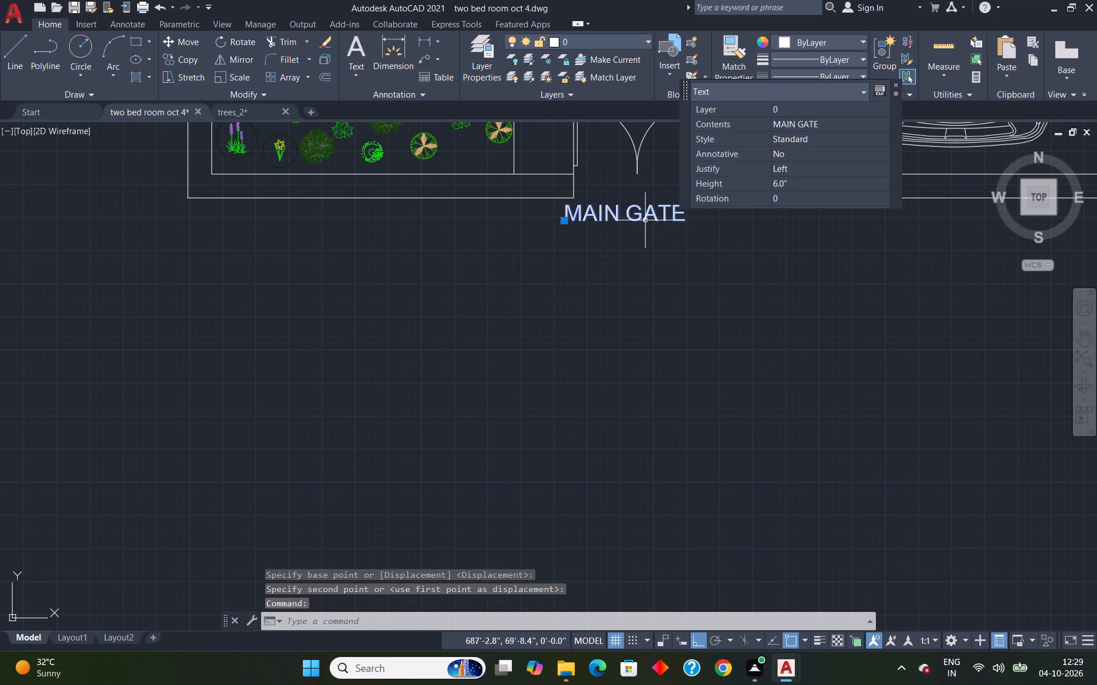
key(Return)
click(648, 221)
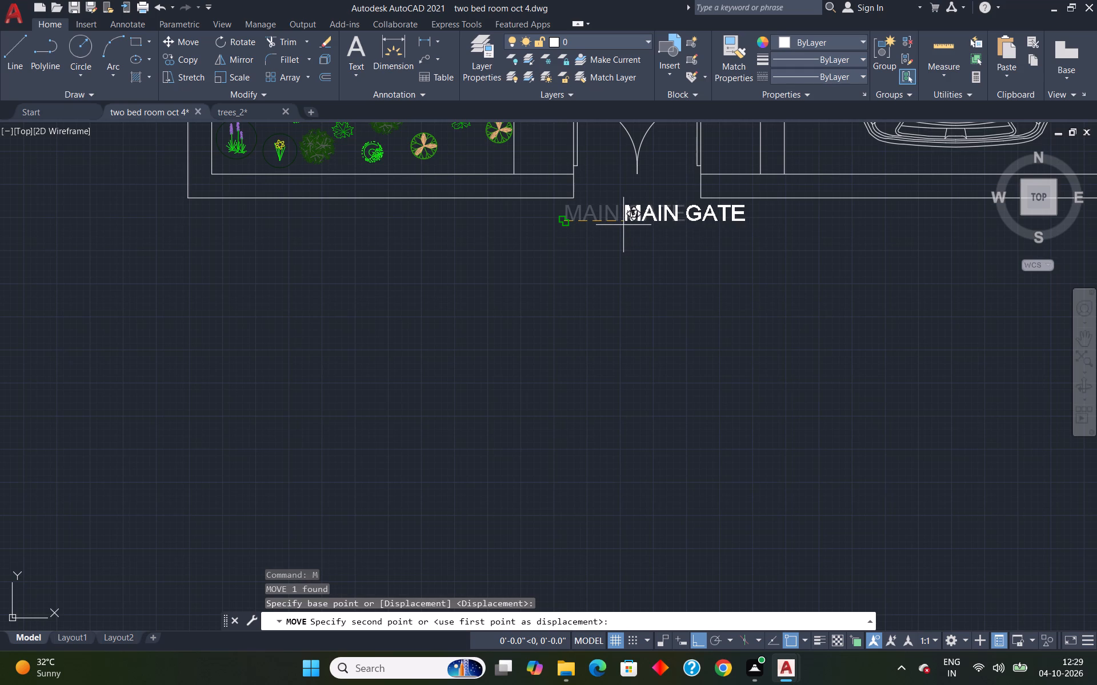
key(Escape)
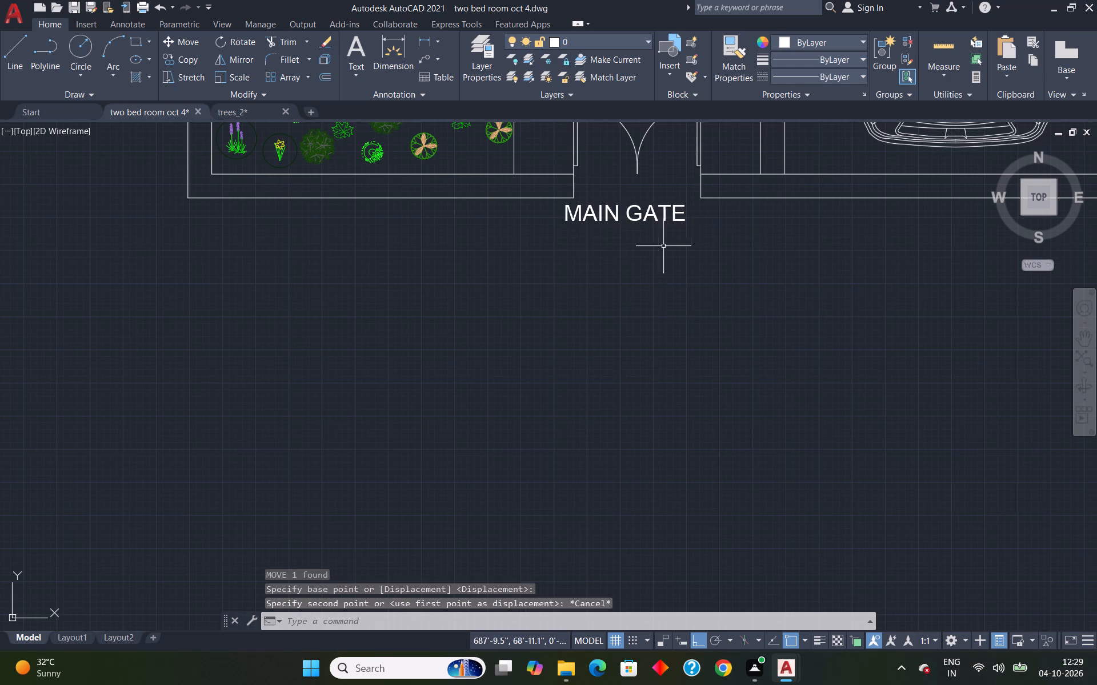
Save the labelled floor plan drawing.
scroll(659, 196, down, 4)
scroll(688, 233, down, 3)
scroll(677, 191, up, 4)
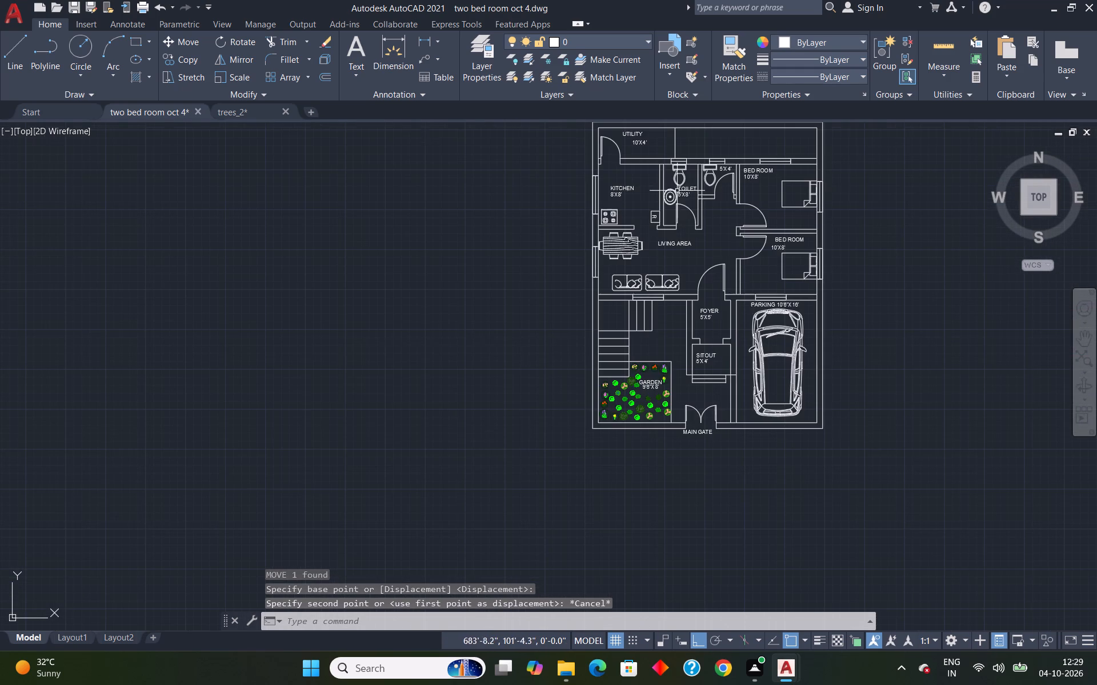
key(ctrl+s)
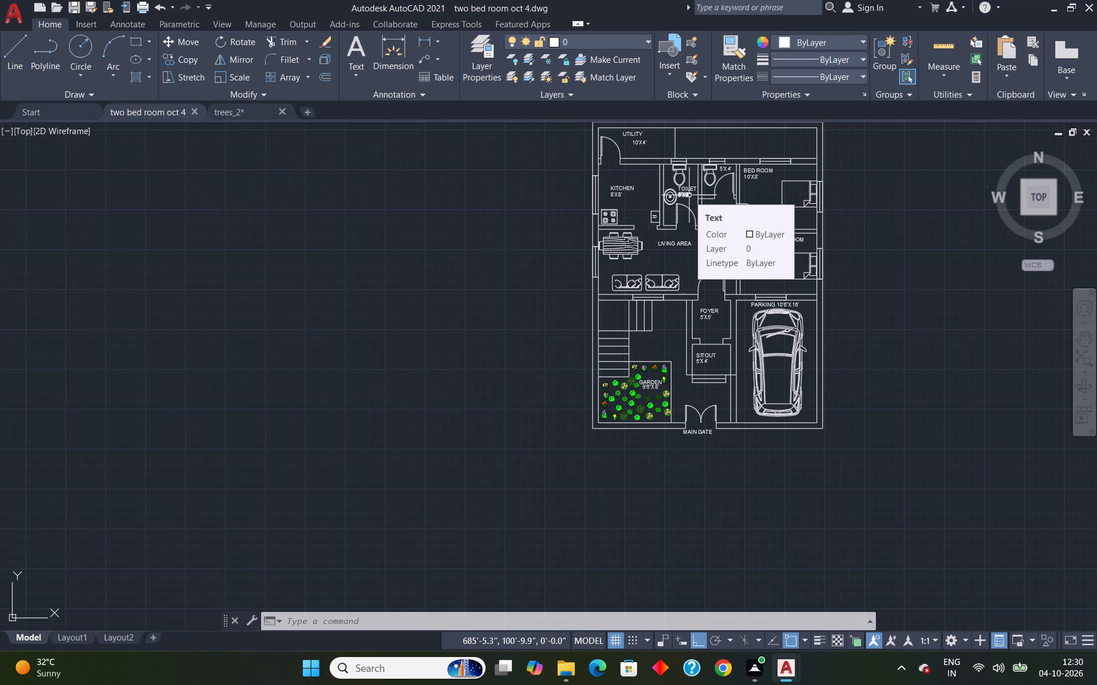
Review the whole floor plan, examining the room labels, furniture, garden, parking and main gate.
scroll(693, 220, down, 2)
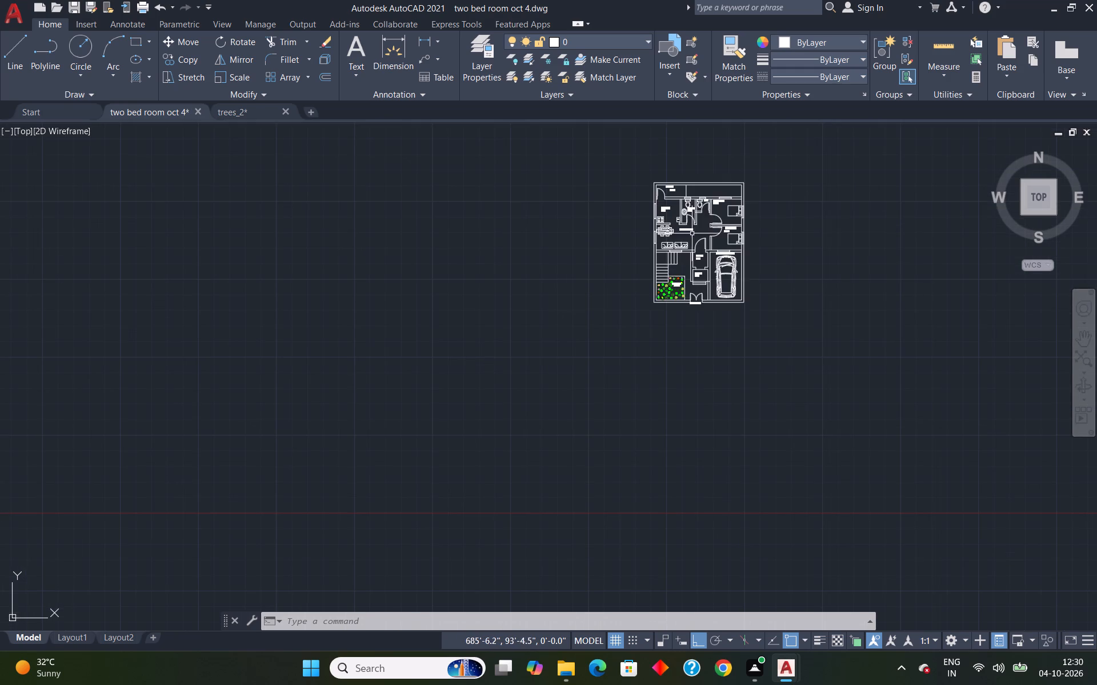
scroll(710, 191, up, 3)
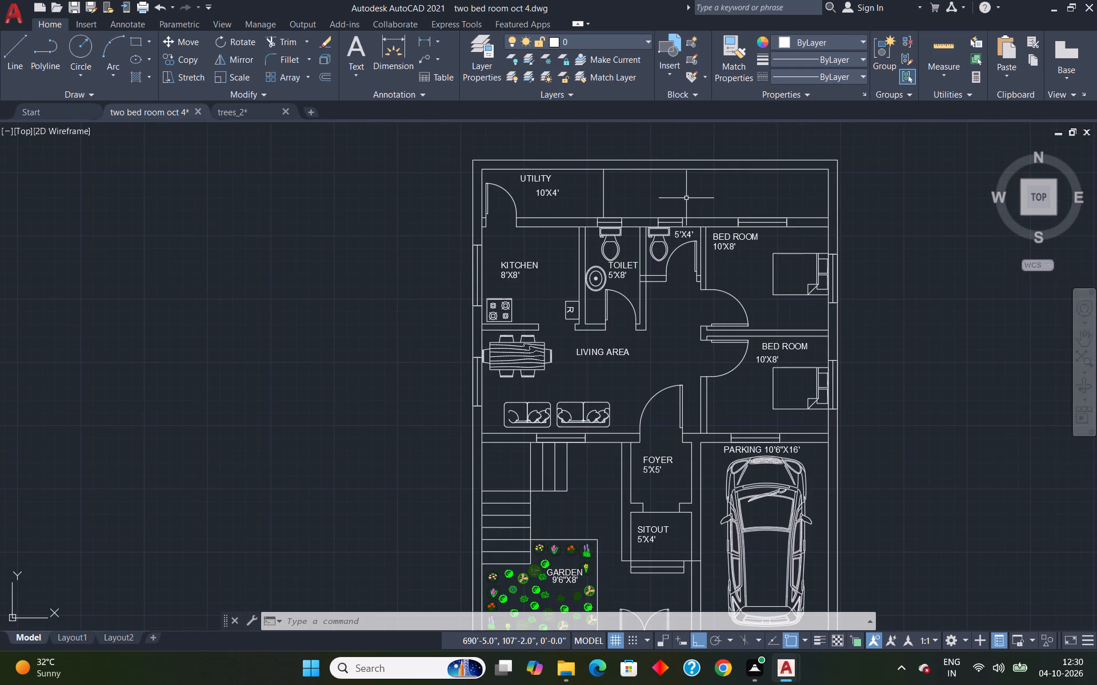
scroll(539, 300, up, 1)
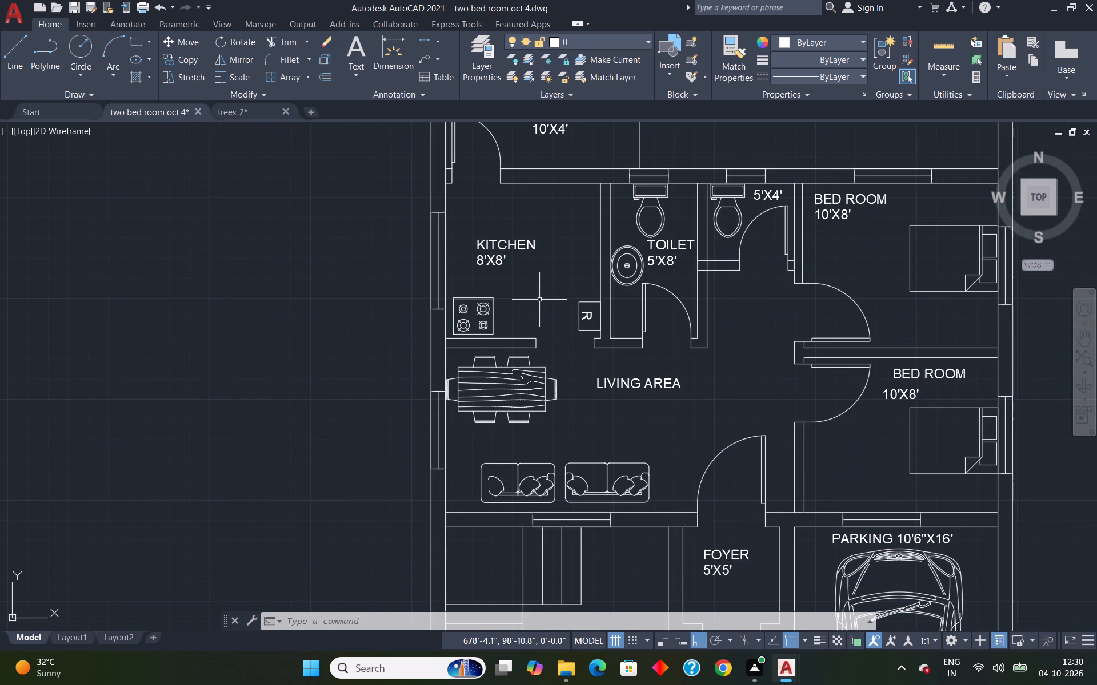
scroll(535, 300, down, 3)
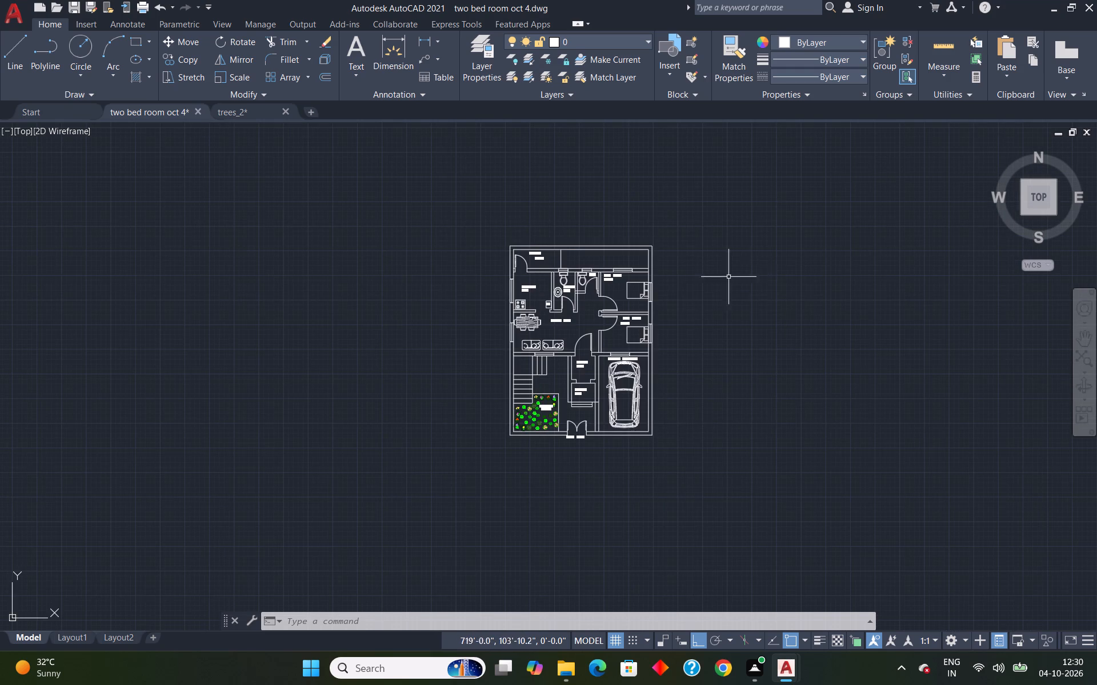
scroll(690, 310, up, 2)
scroll(690, 310, down, 4)
scroll(647, 356, up, 3)
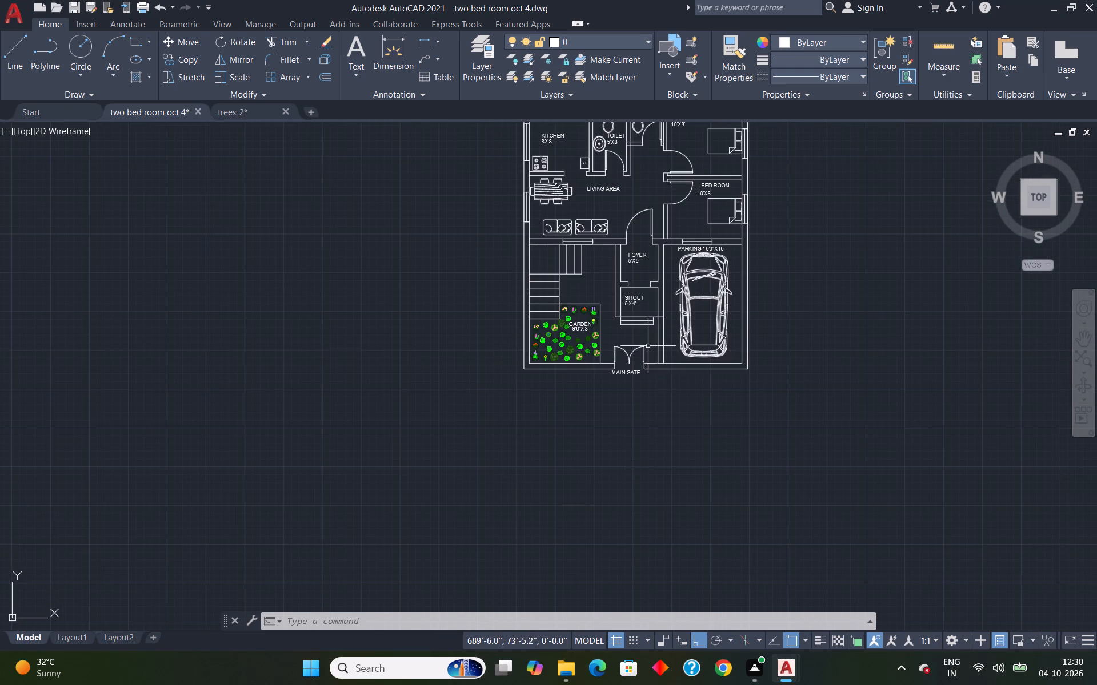
scroll(699, 280, down, 2)
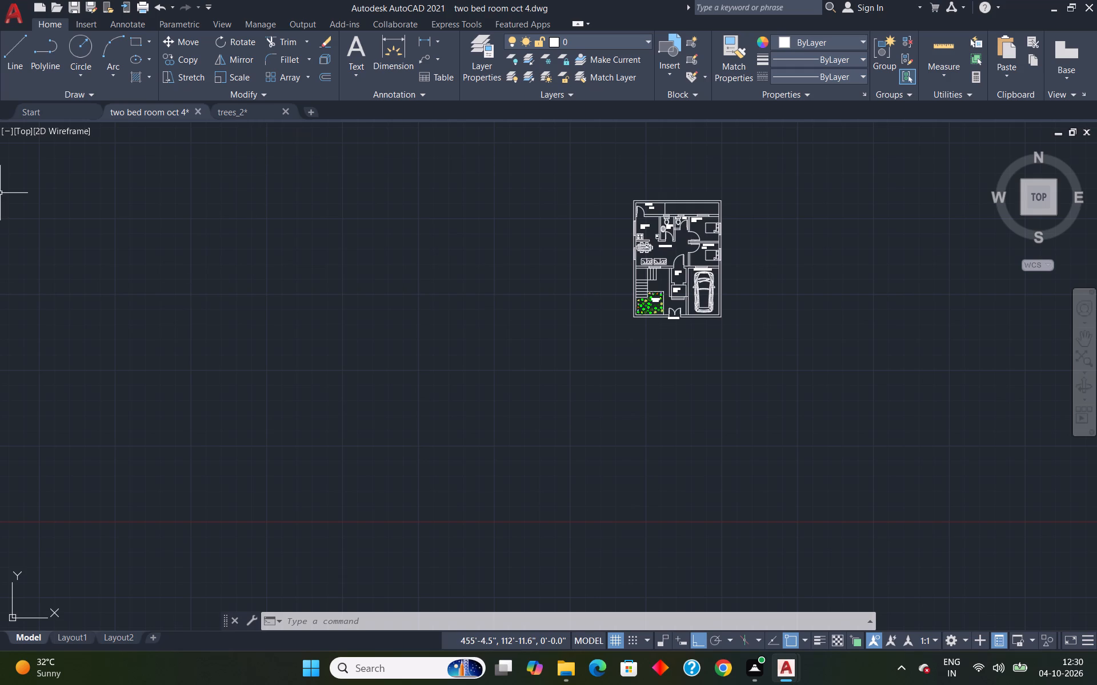
Export the drawing to the Desktop as "two bed room oct 4.pdf" with the AutoCAD PDF (General Documentation) preset and the Display area.
click(7, 21)
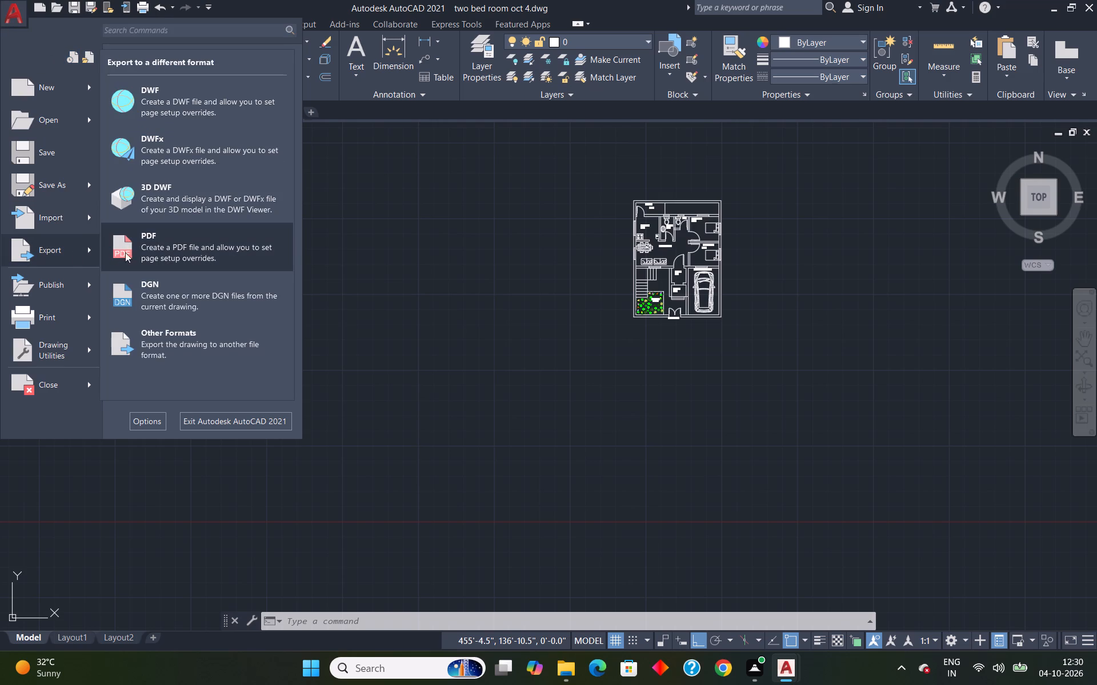
click(145, 242)
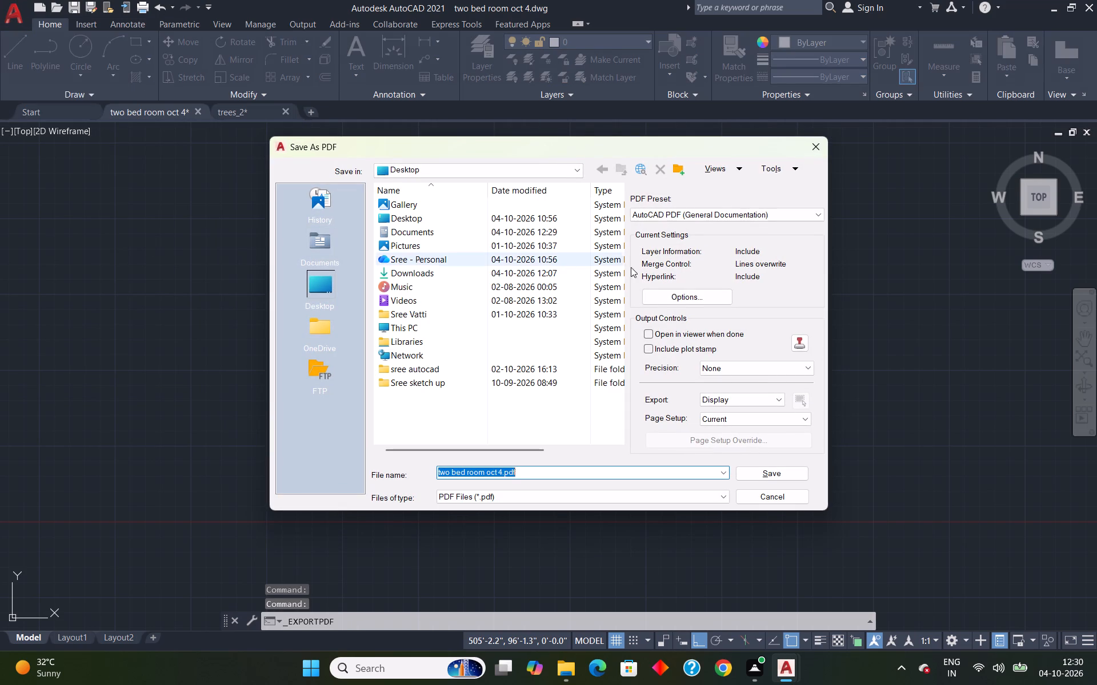
click(780, 472)
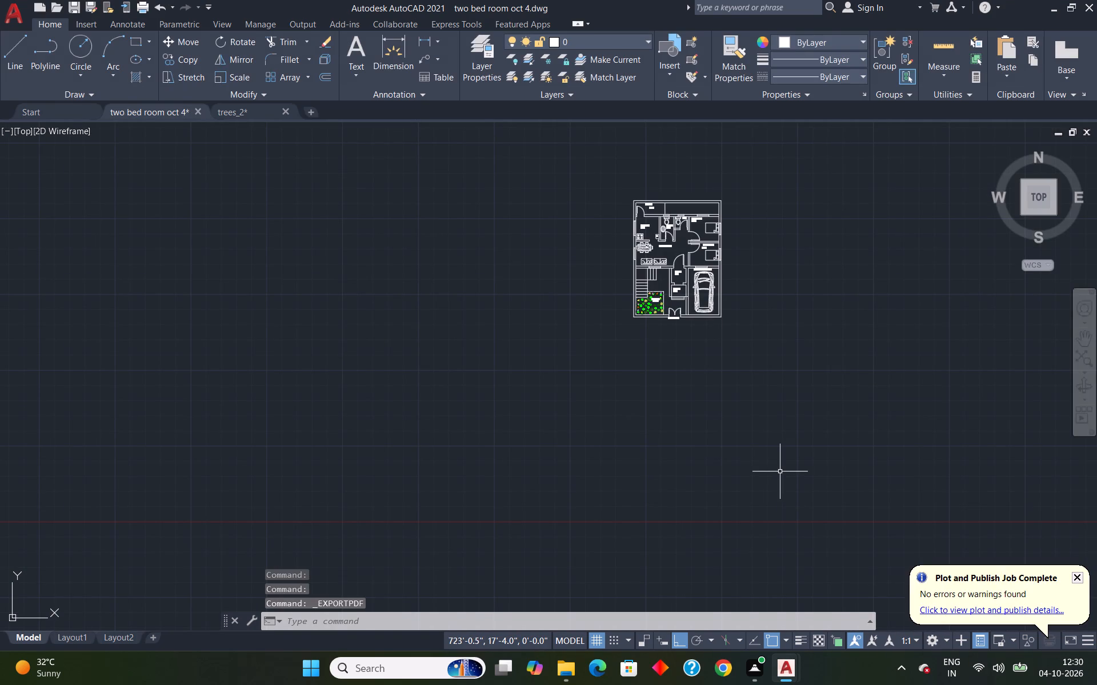
Minimize the AutoCAD window.
click(1057, 11)
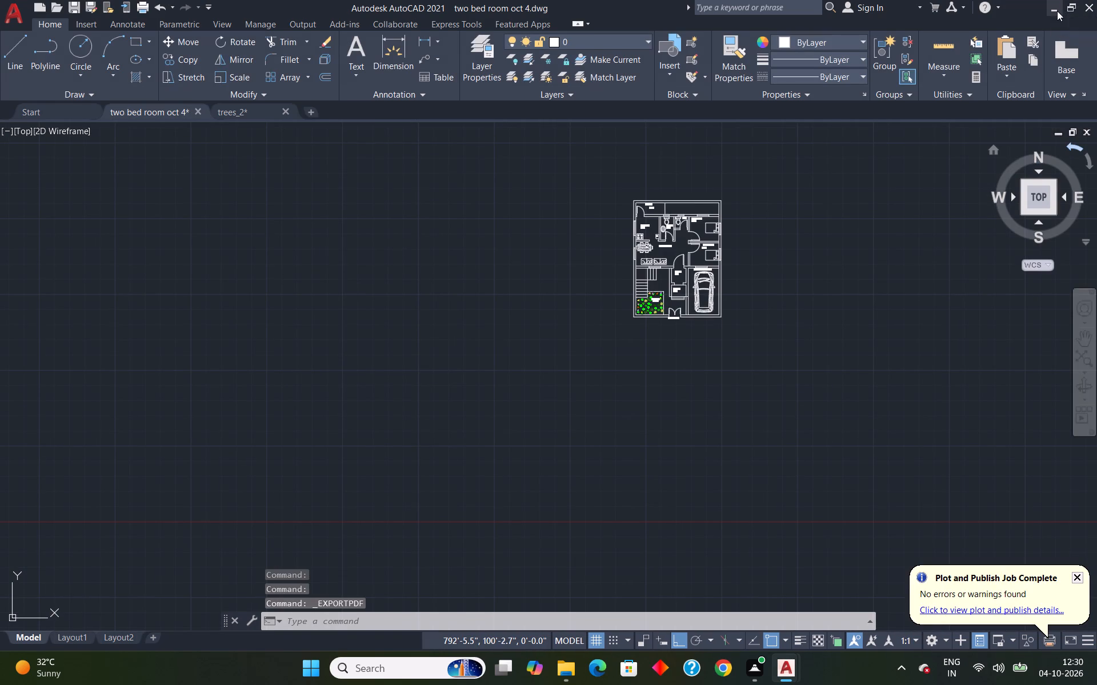